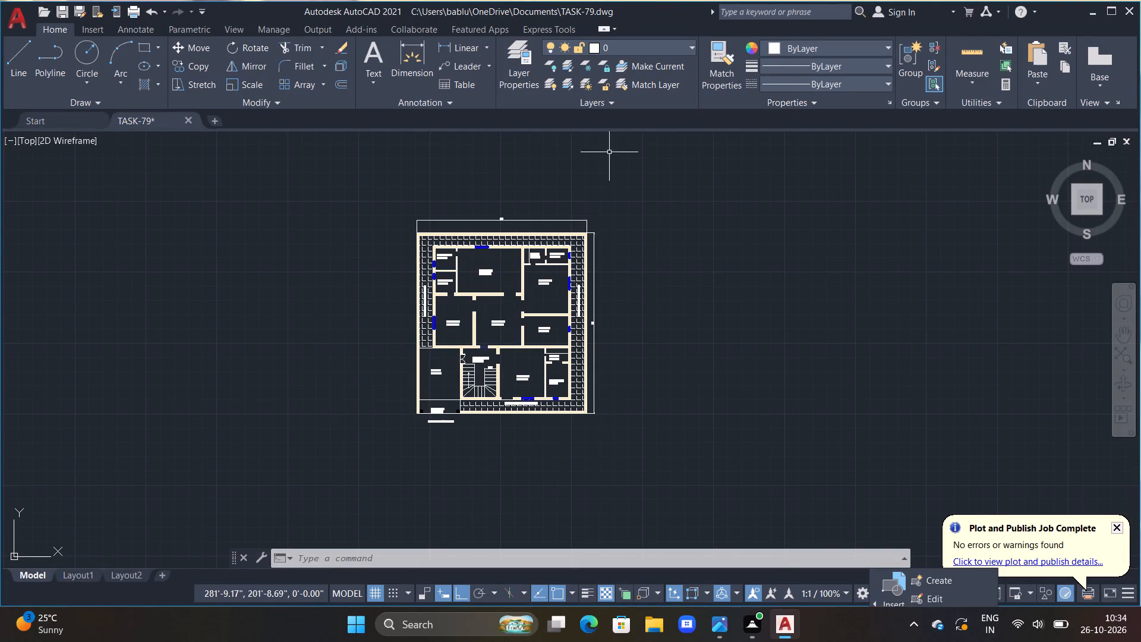
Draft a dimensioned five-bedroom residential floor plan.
Erase the entire existing floor plan from the drawing.
{"action": "left_click_drag", "start_coordinate": [609, 152], "coordinate": [656, 399]}
{"action": "key", "text": "Delete"}
{"action": "key", "text": "Delete"}
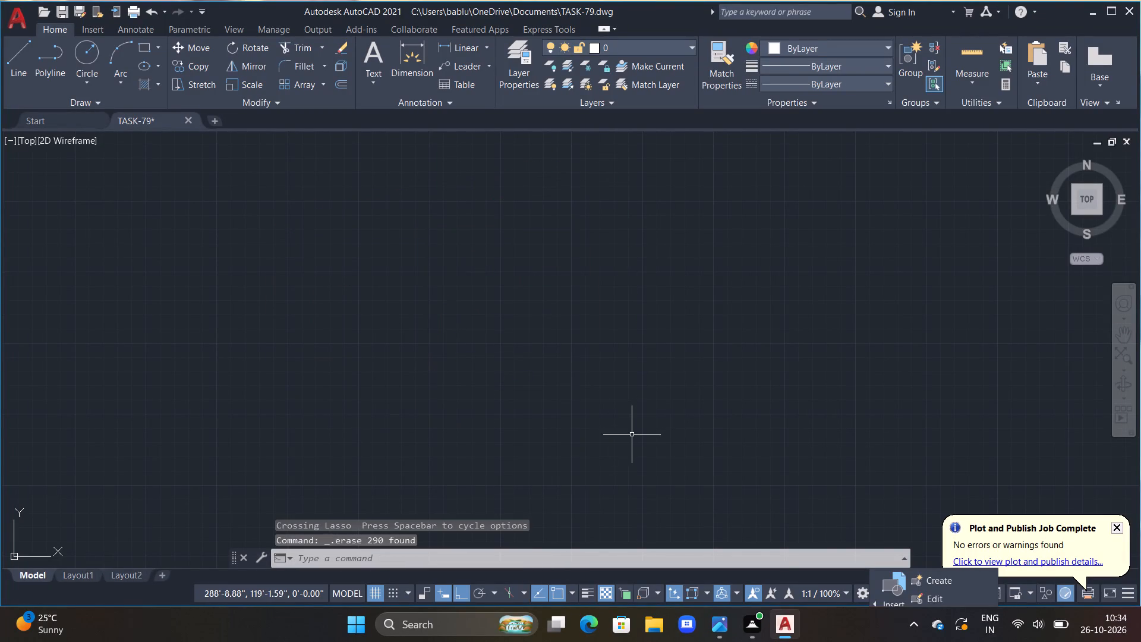
{"action": "key", "text": "Delete"}
{"action": "key", "text": "Escape"}
{"action": "key", "text": "Escape"}
{"action": "key", "text": "Escape"}
{"action": "key", "text": "Escape"}
{"action": "key", "text": "Escape"}
{"action": "key", "text": "Escape"}
{"action": "key", "text": "Escape"}
{"action": "key", "text": "Escape"}
{"action": "key", "text": "Escape"}
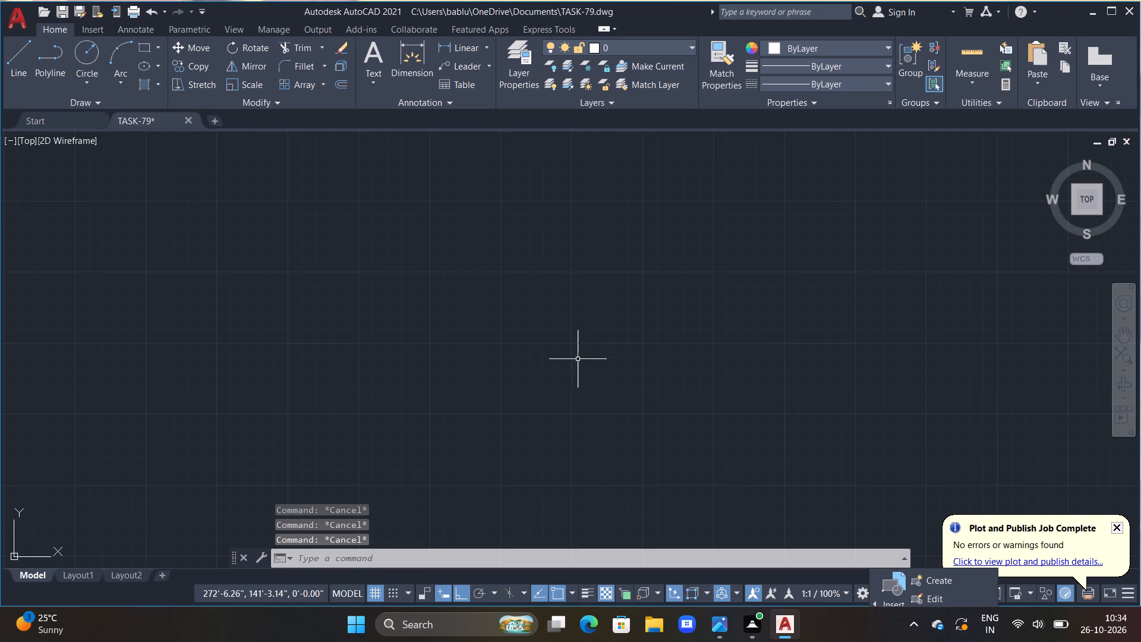
Draw a closed rectangle 15' wide and 4'10" high with lines in the empty model space.
{"action": "scroll", "coordinate": [556, 358], "scroll_direction": "down", "scroll_amount": 1}
{"action": "middle_click_drag", "start_coordinate": [563, 321], "coordinate": [366, 389]}
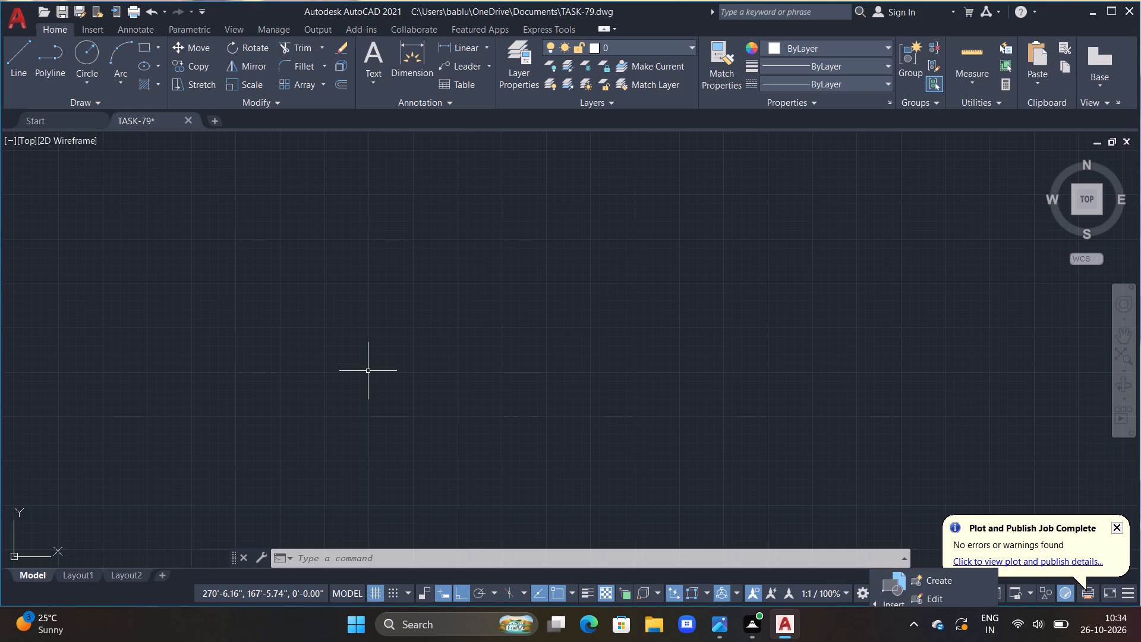
{"action": "key", "text": "l"}
{"action": "key", "text": "space"}
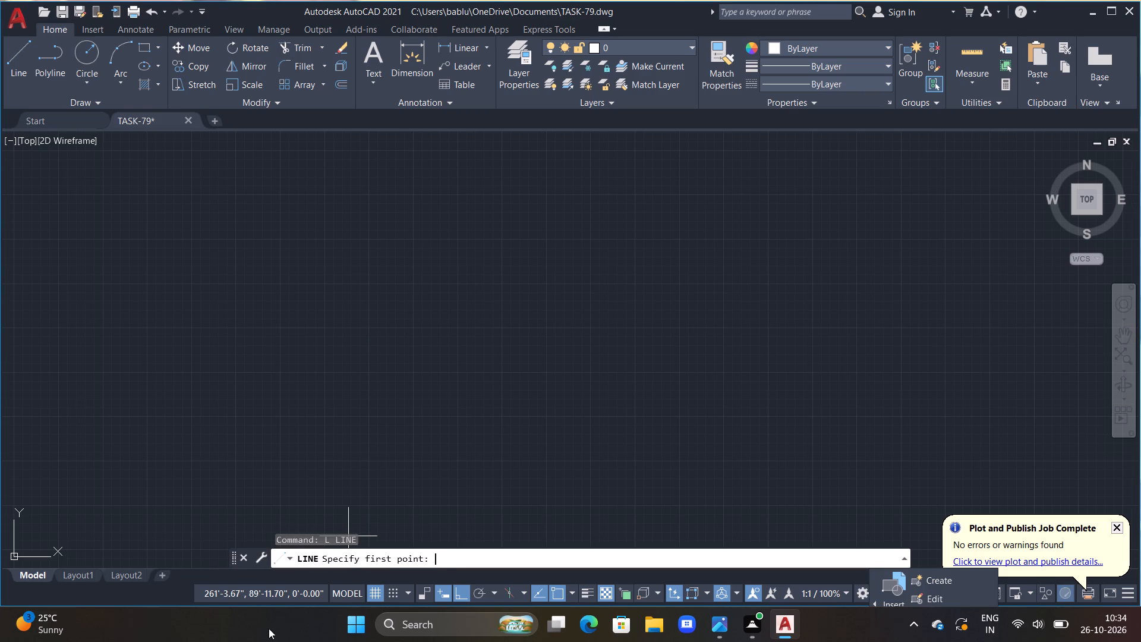
{"action": "middle_click_drag", "start_coordinate": [463, 263], "coordinate": [176, 273]}
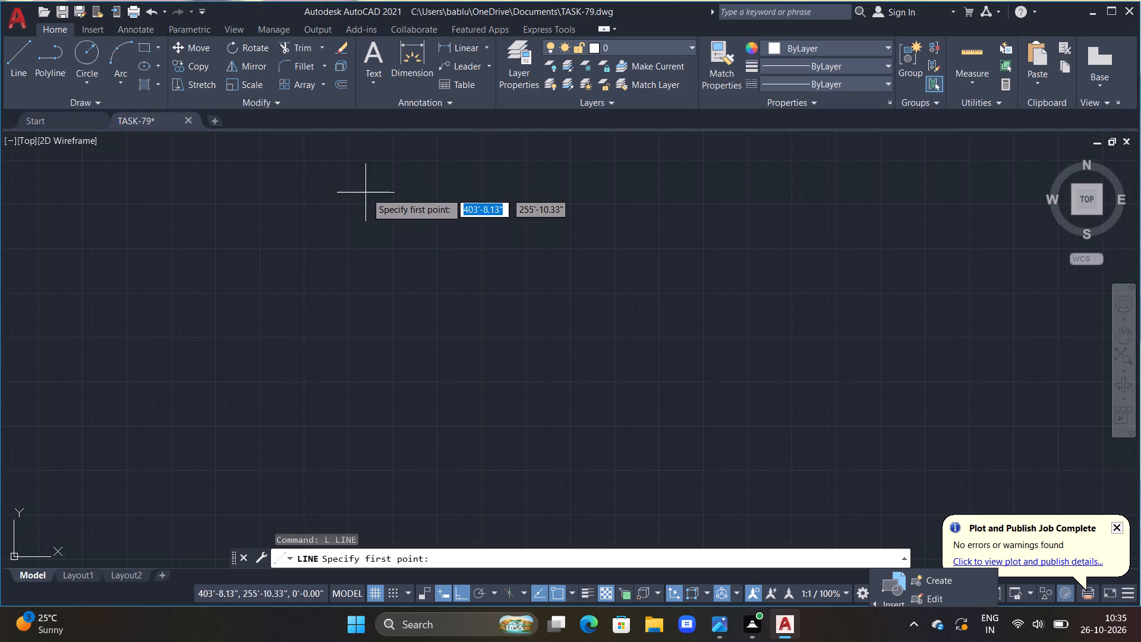
{"action": "left_click", "coordinate": [368, 189]}
{"action": "type", "text": "15'"}
{"action": "key", "text": "Return"}
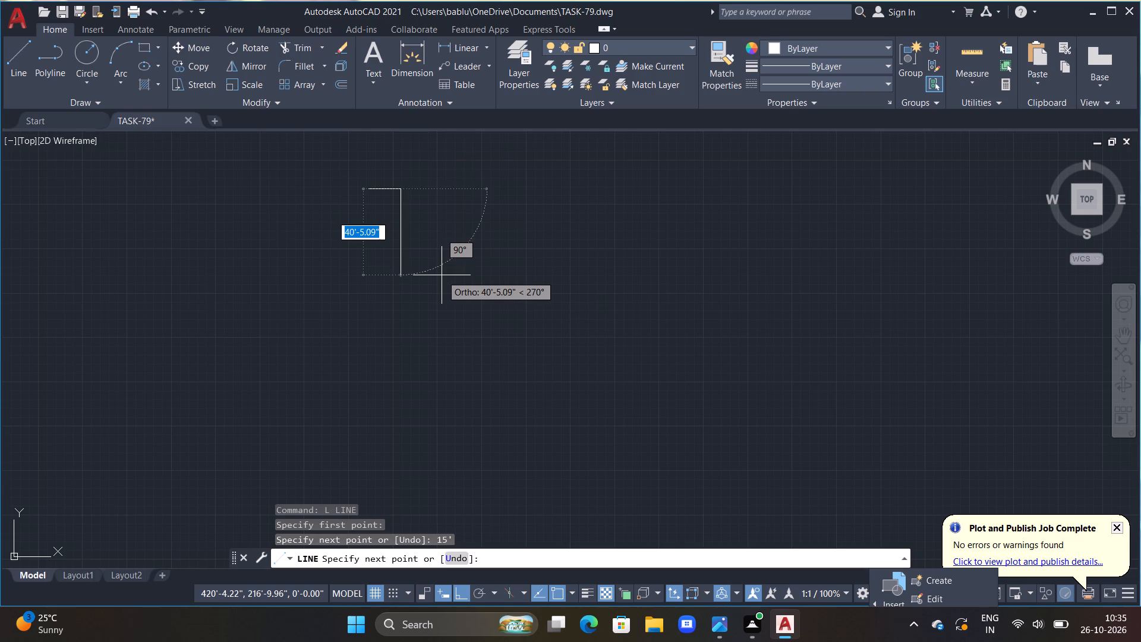
{"action": "middle_click_drag", "start_coordinate": [442, 269], "coordinate": [524, 290]}
{"action": "scroll", "coordinate": [494, 237], "scroll_direction": "up", "scroll_amount": 3}
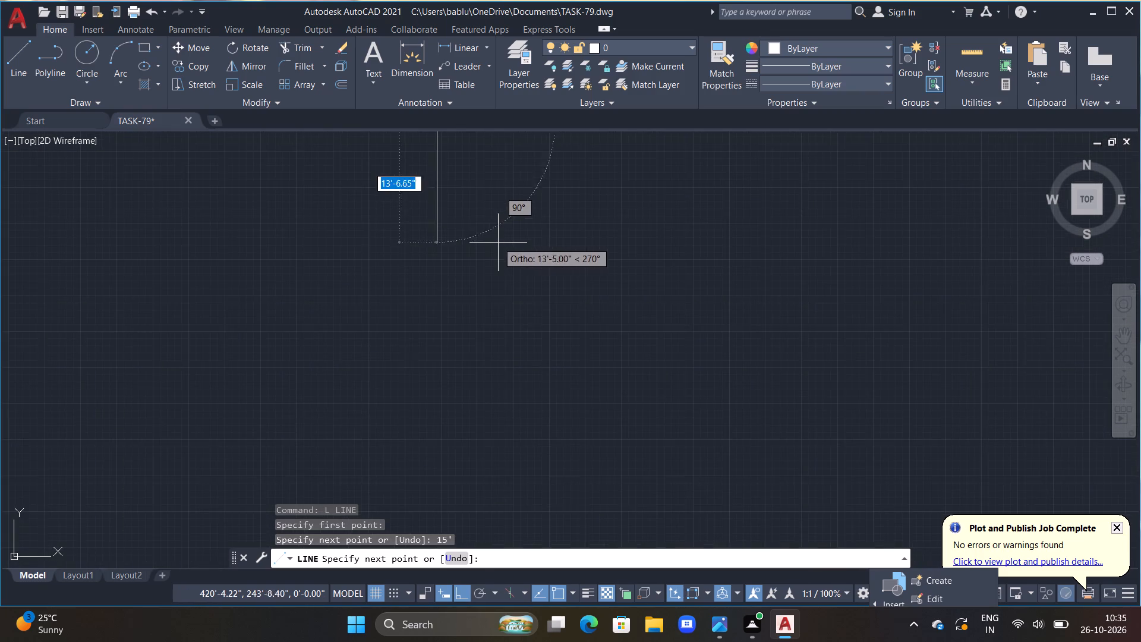
{"action": "middle_click_drag", "start_coordinate": [504, 246], "coordinate": [673, 408]}
{"action": "key", "text": "4"}
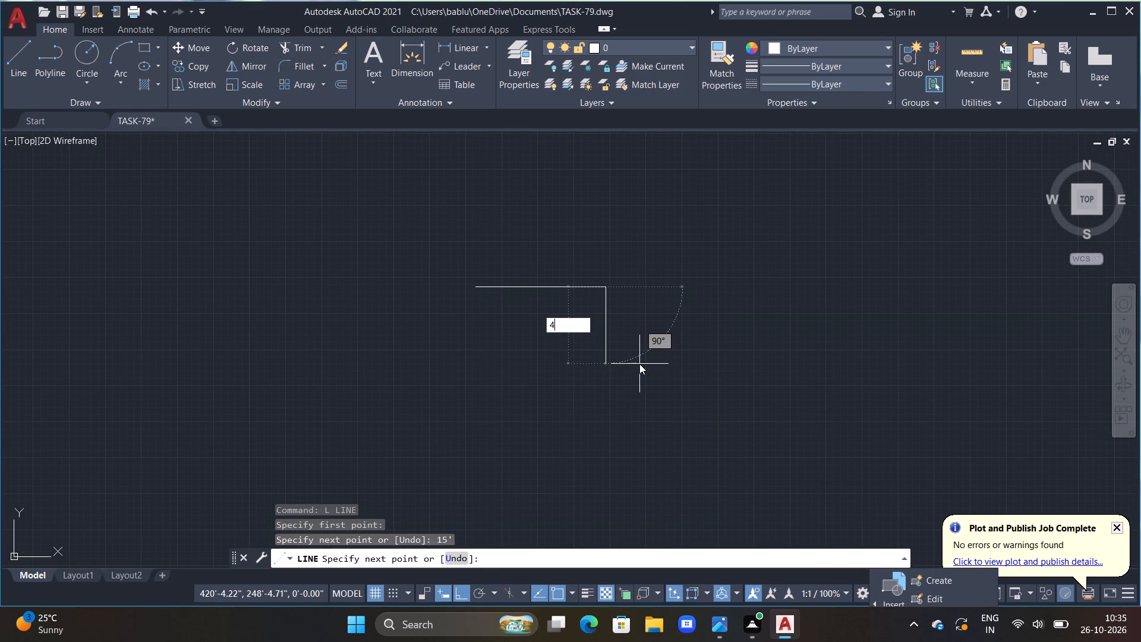
{"action": "type", "text": "'10\""}
{"action": "key", "text": "Return"}
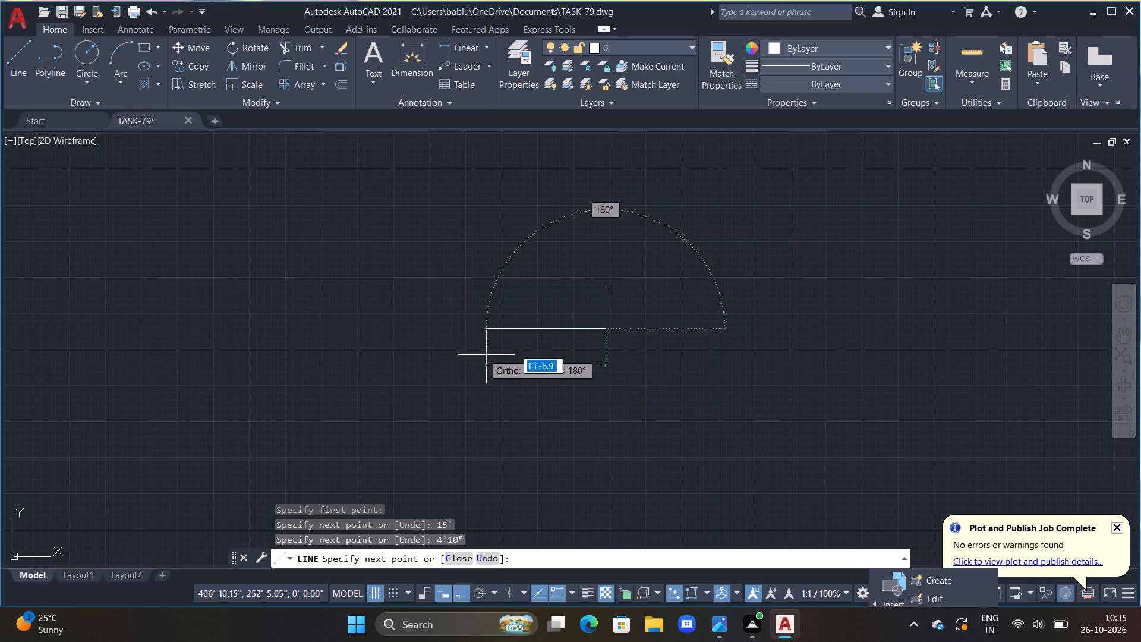
{"action": "type", "text": "15'"}
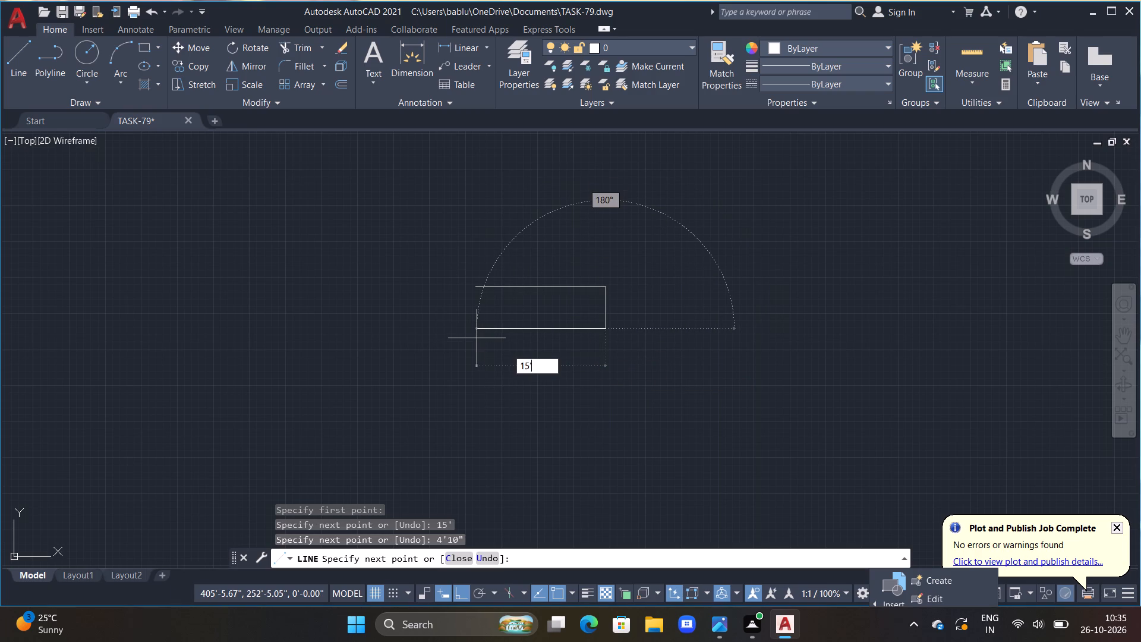
{"action": "key", "text": "Return"}
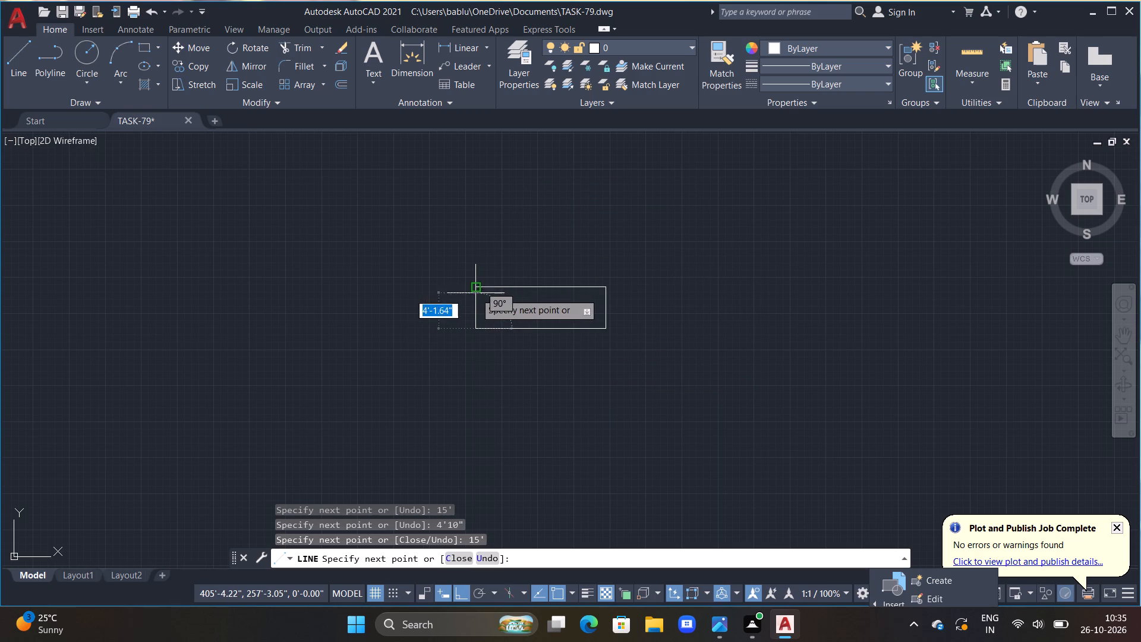
{"action": "left_click", "coordinate": [477, 288]}
{"action": "key", "text": "Escape"}
Offset all four sides of the rectangle 9" inward to form the wall thickness.
{"action": "scroll", "coordinate": [515, 310], "scroll_direction": "up", "scroll_amount": 2}
{"action": "middle_click_drag", "start_coordinate": [519, 319], "coordinate": [536, 356]}
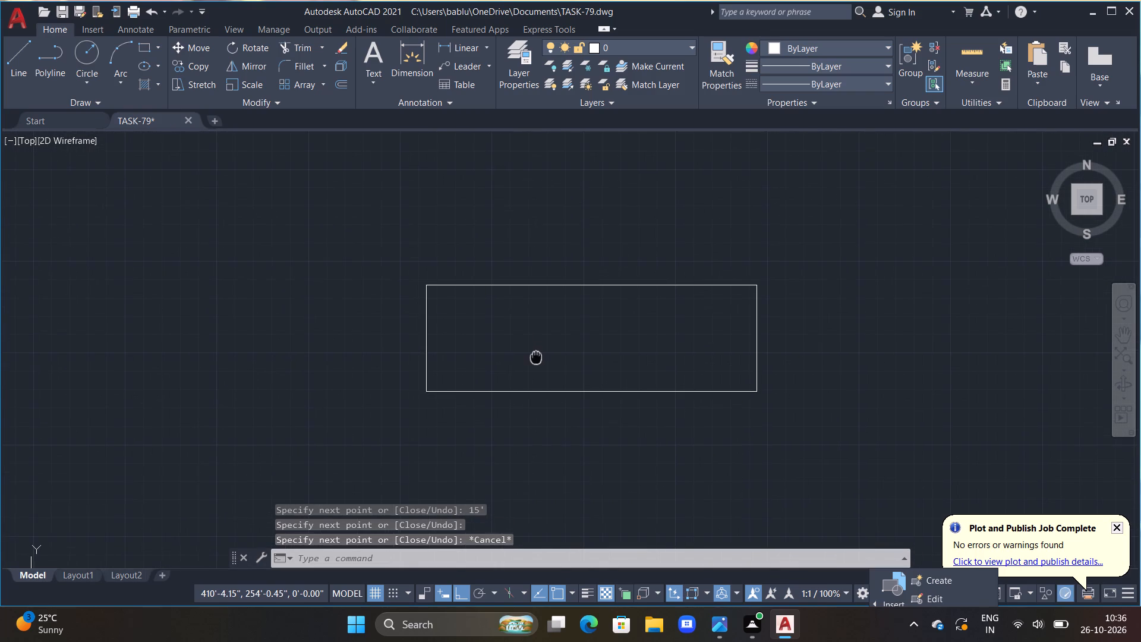
{"action": "key", "text": "Escape"}
{"action": "type", "text": "OFF 9\""}
{"action": "key", "text": "Return"}
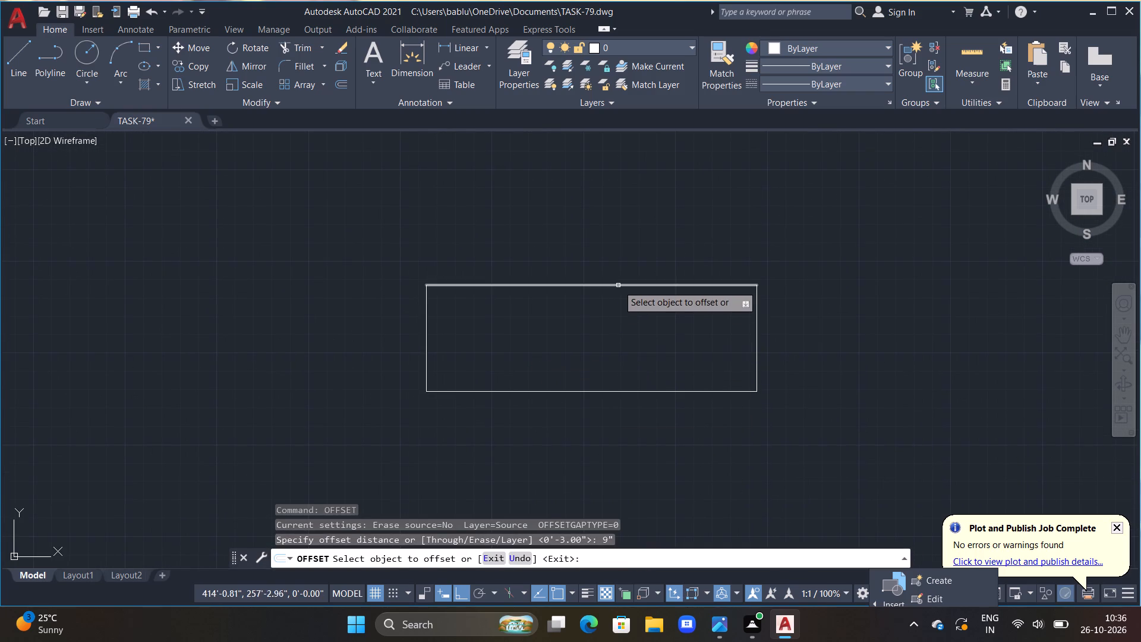
{"action": "left_click", "coordinate": [618, 285]}
{"action": "left_click", "coordinate": [617, 323]}
{"action": "left_click", "coordinate": [426, 325]}
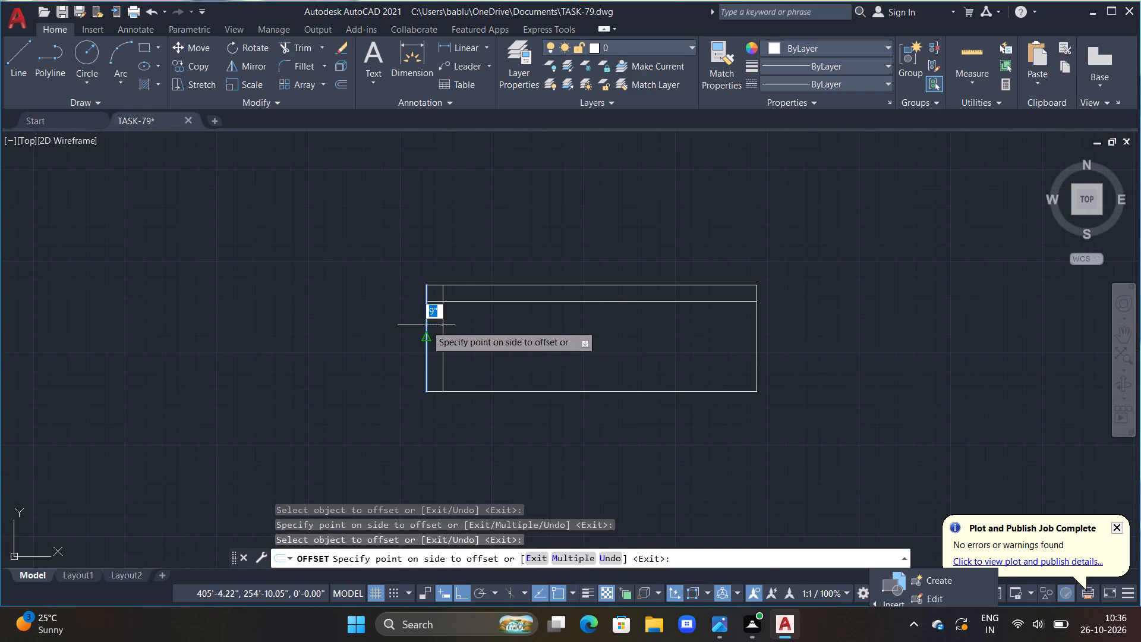
{"action": "left_click", "coordinate": [461, 347]}
{"action": "left_click_drag", "start_coordinate": [531, 392], "coordinate": [528, 380]}
{"action": "left_click", "coordinate": [527, 371]}
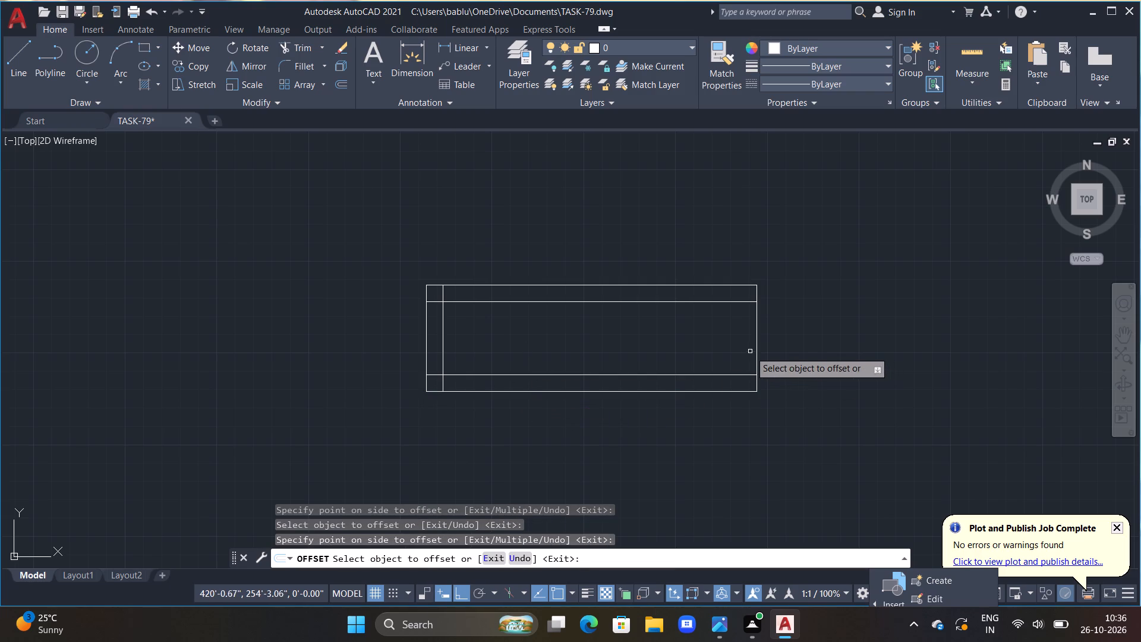
{"action": "left_click_drag", "start_coordinate": [757, 353], "coordinate": [725, 351]}
{"action": "left_click", "coordinate": [680, 351]}
{"action": "key", "text": "Escape"}
{"action": "key", "text": "Escape"}
{"action": "key", "text": "Escape"}
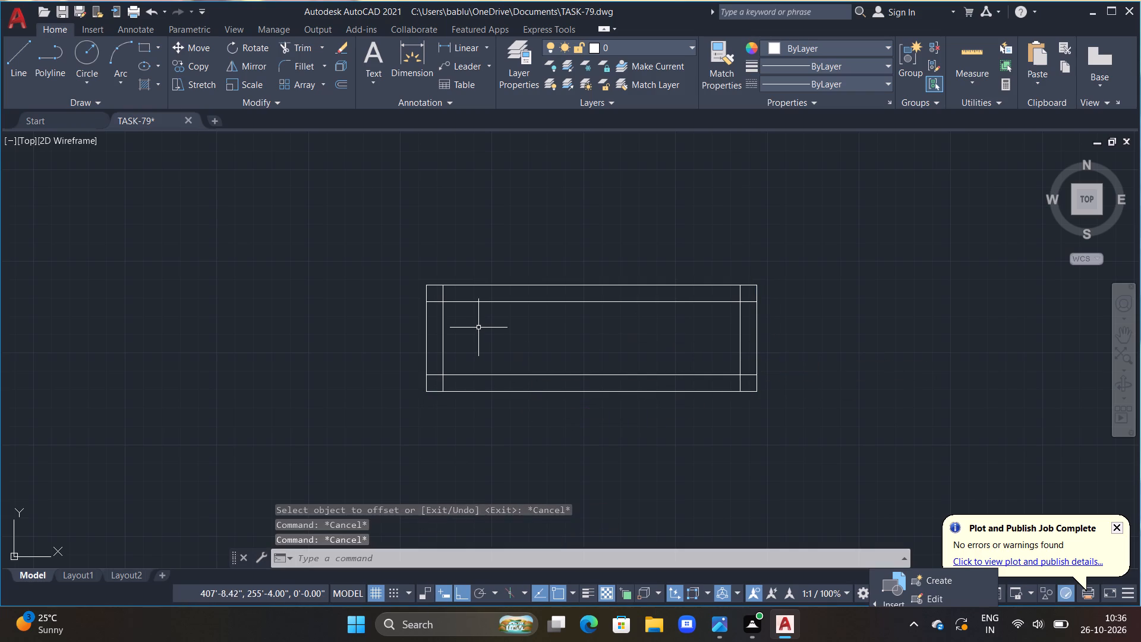
{"action": "key", "text": "Escape"}
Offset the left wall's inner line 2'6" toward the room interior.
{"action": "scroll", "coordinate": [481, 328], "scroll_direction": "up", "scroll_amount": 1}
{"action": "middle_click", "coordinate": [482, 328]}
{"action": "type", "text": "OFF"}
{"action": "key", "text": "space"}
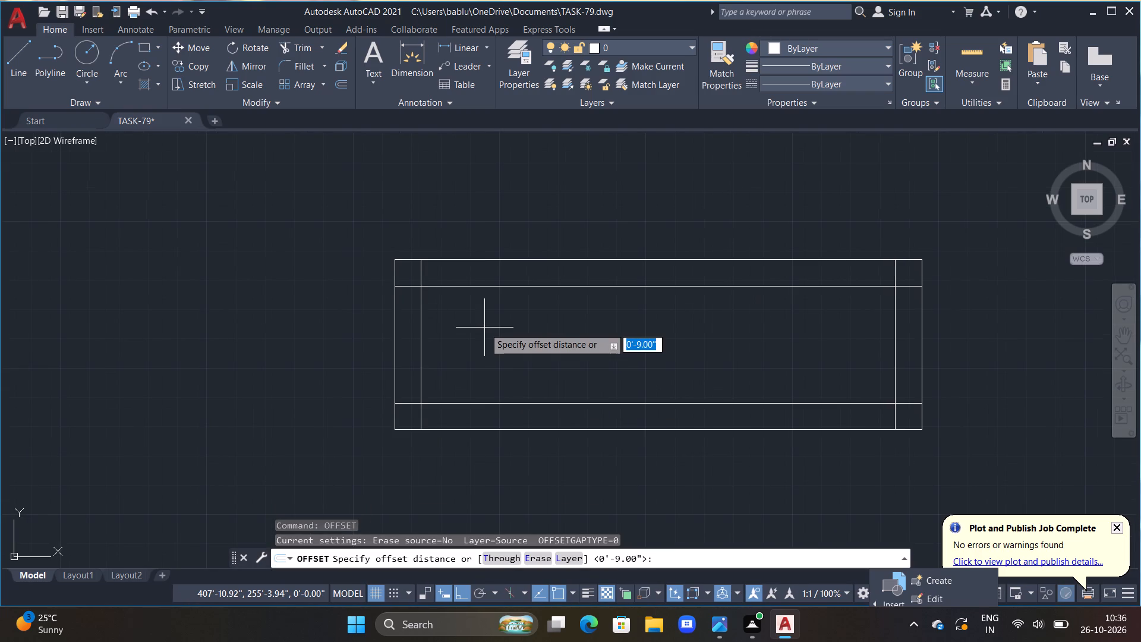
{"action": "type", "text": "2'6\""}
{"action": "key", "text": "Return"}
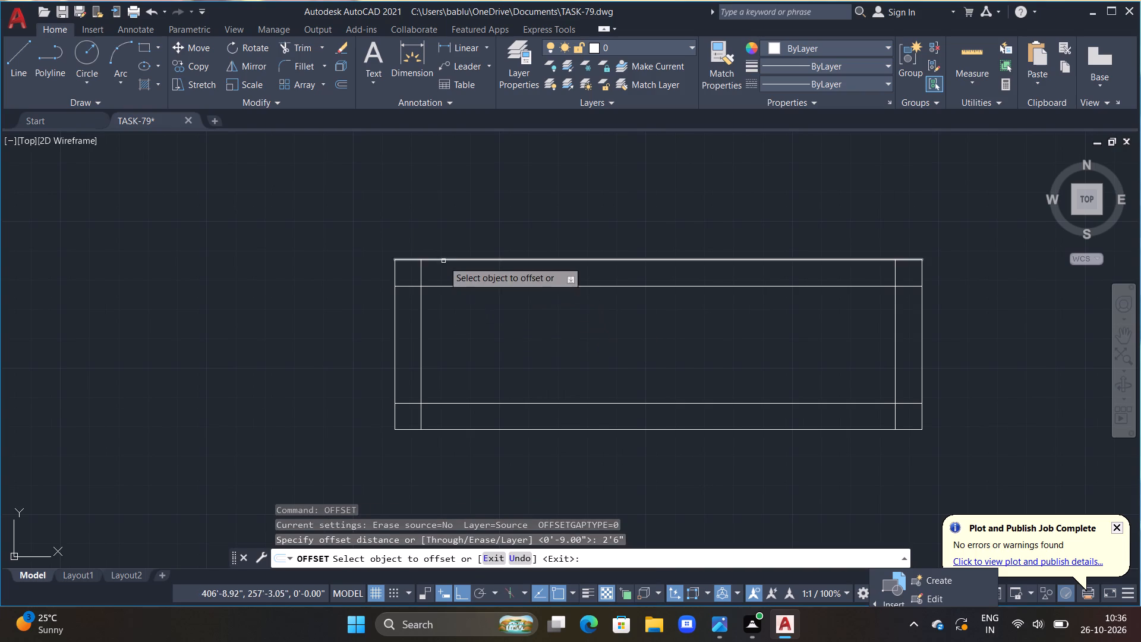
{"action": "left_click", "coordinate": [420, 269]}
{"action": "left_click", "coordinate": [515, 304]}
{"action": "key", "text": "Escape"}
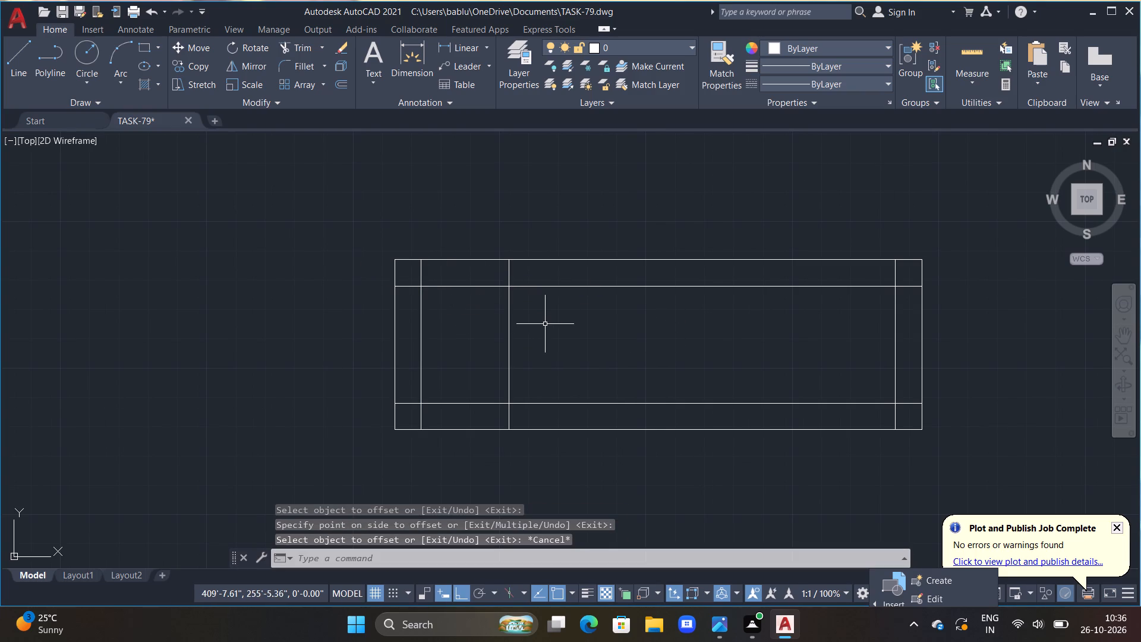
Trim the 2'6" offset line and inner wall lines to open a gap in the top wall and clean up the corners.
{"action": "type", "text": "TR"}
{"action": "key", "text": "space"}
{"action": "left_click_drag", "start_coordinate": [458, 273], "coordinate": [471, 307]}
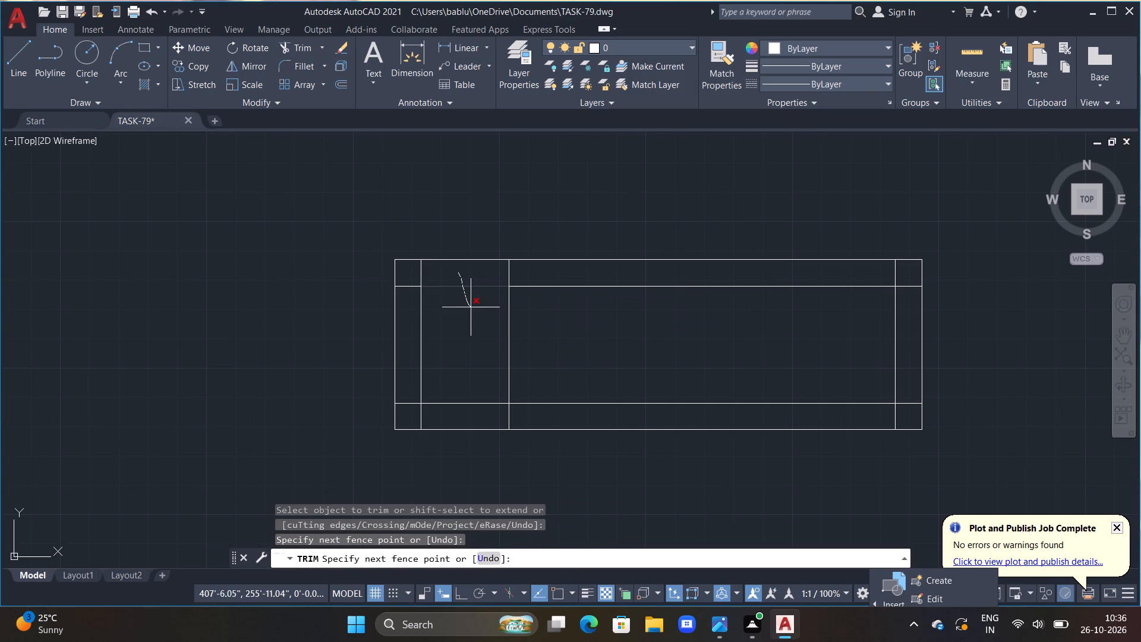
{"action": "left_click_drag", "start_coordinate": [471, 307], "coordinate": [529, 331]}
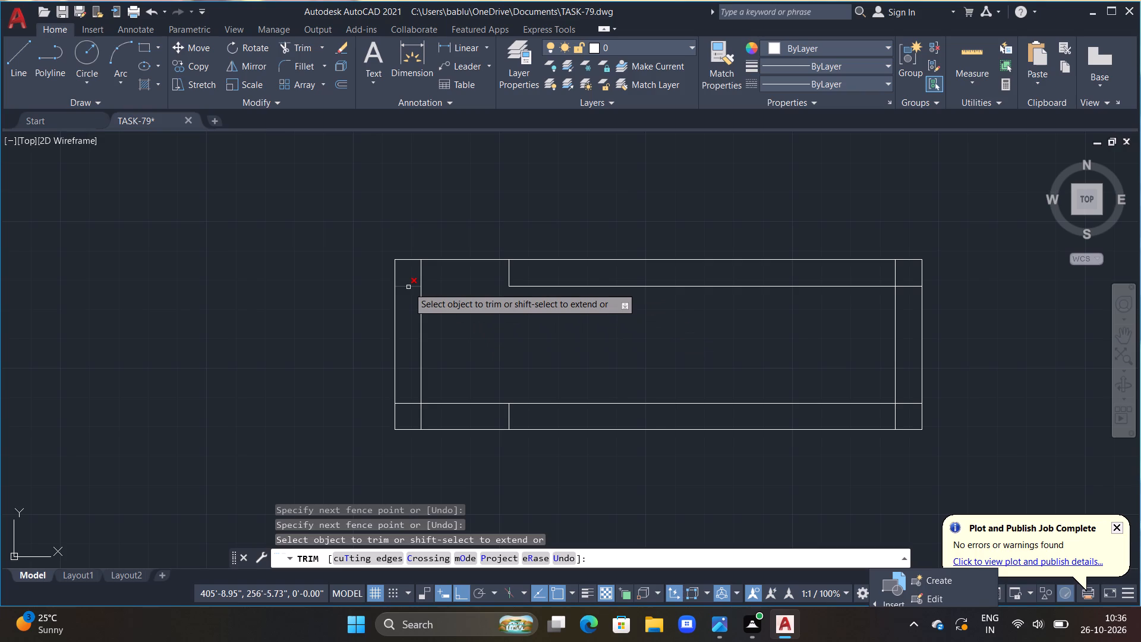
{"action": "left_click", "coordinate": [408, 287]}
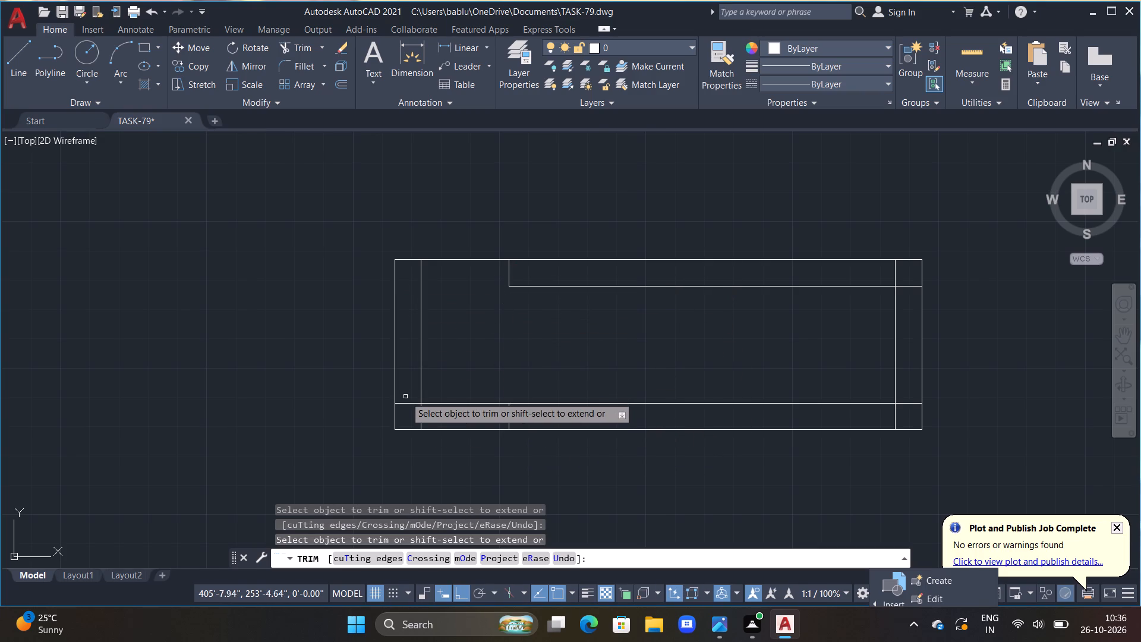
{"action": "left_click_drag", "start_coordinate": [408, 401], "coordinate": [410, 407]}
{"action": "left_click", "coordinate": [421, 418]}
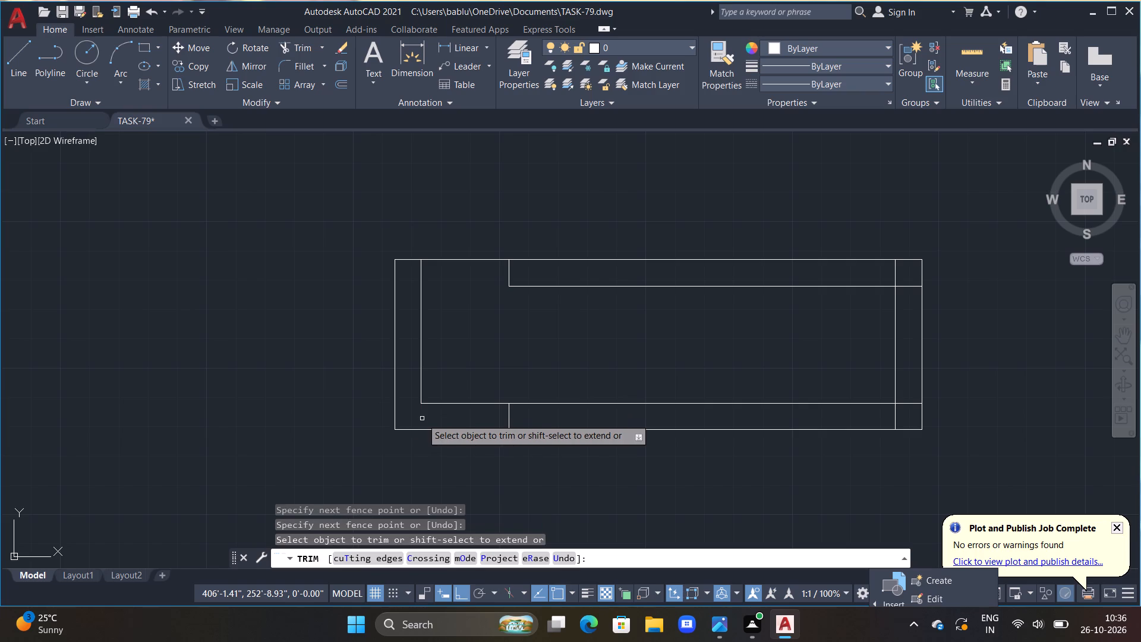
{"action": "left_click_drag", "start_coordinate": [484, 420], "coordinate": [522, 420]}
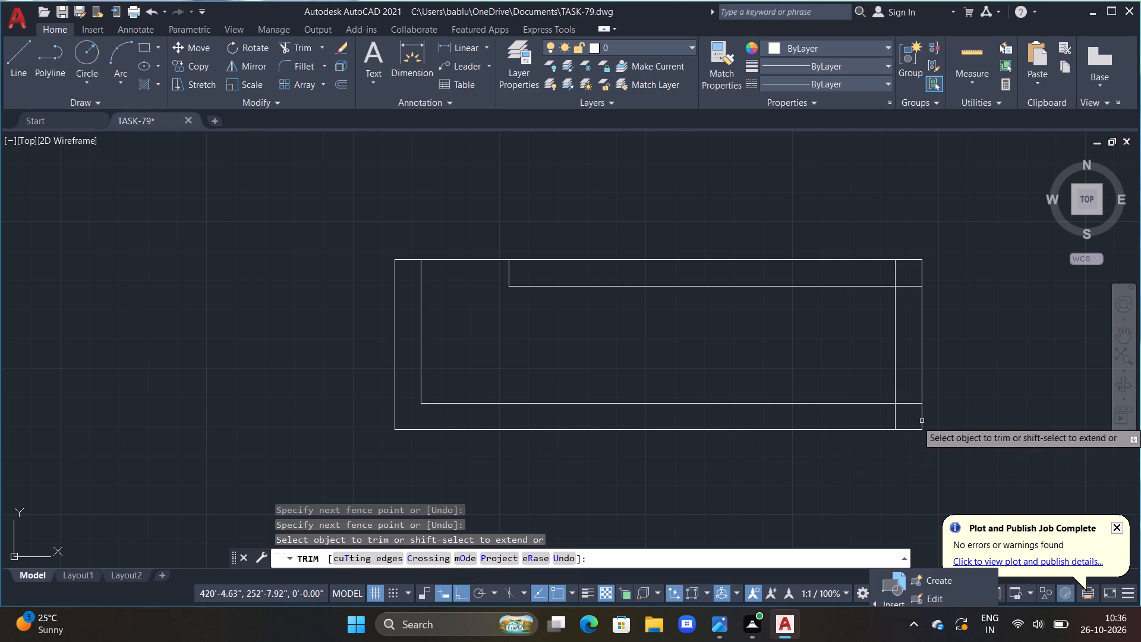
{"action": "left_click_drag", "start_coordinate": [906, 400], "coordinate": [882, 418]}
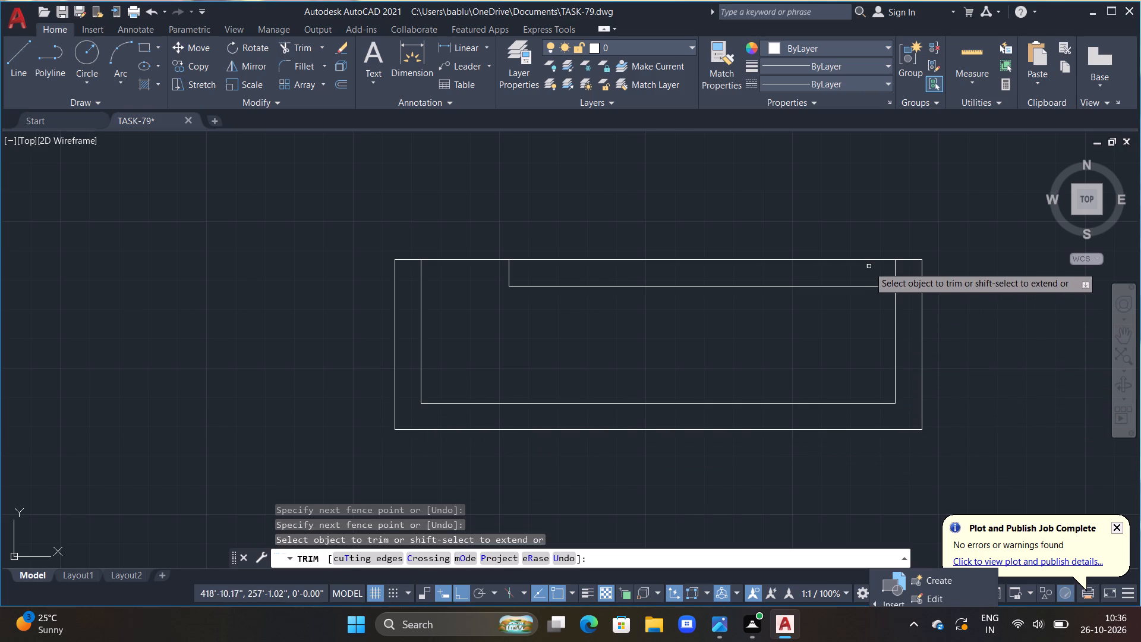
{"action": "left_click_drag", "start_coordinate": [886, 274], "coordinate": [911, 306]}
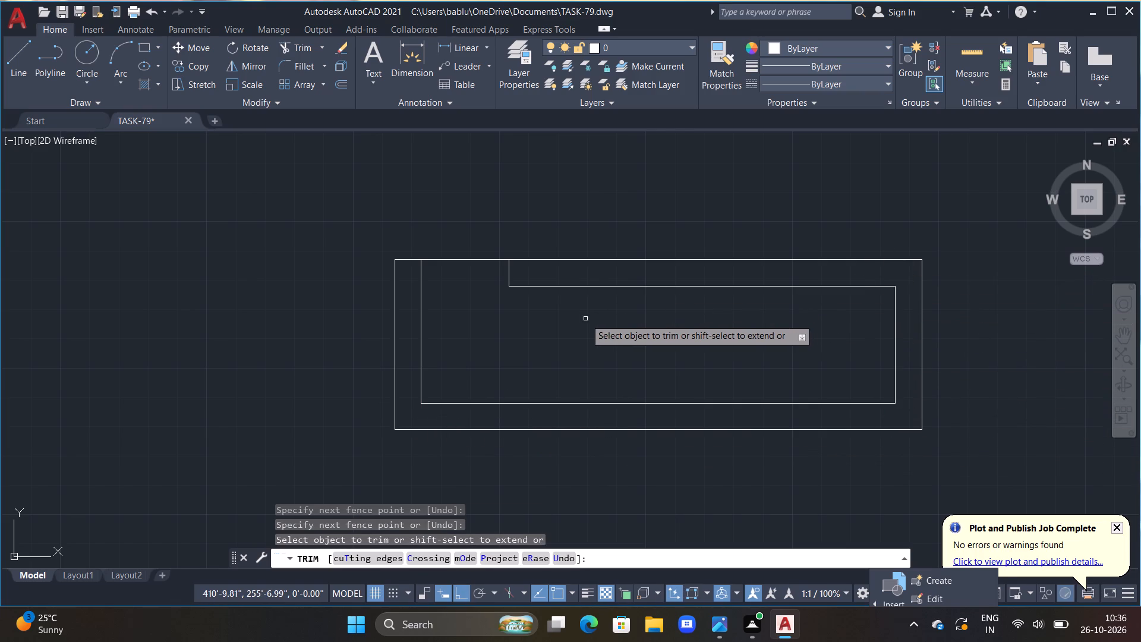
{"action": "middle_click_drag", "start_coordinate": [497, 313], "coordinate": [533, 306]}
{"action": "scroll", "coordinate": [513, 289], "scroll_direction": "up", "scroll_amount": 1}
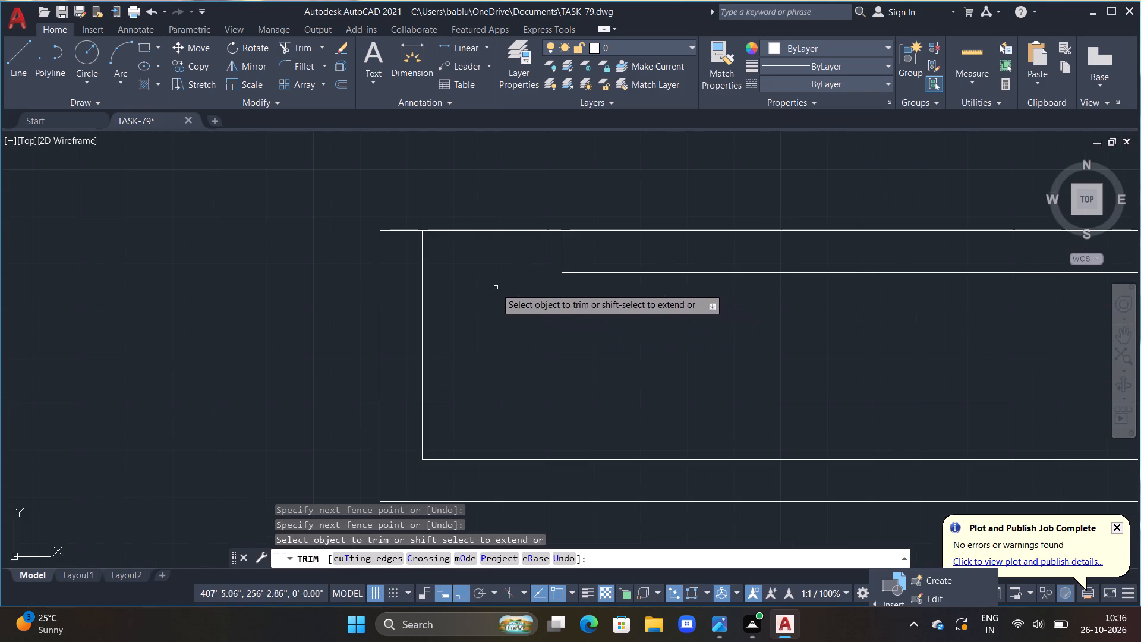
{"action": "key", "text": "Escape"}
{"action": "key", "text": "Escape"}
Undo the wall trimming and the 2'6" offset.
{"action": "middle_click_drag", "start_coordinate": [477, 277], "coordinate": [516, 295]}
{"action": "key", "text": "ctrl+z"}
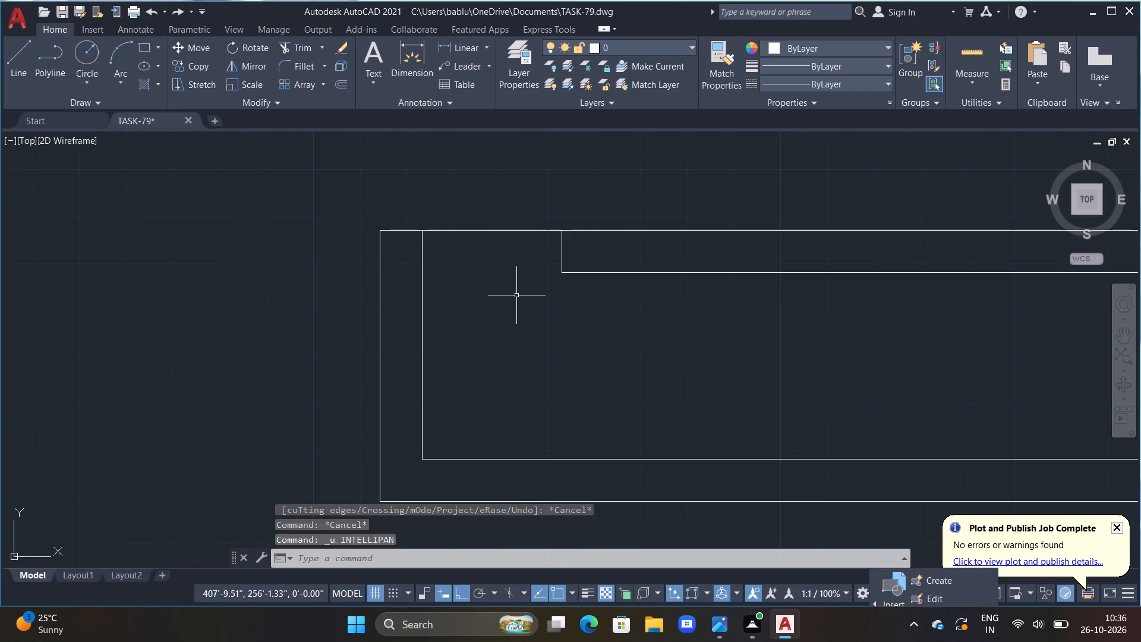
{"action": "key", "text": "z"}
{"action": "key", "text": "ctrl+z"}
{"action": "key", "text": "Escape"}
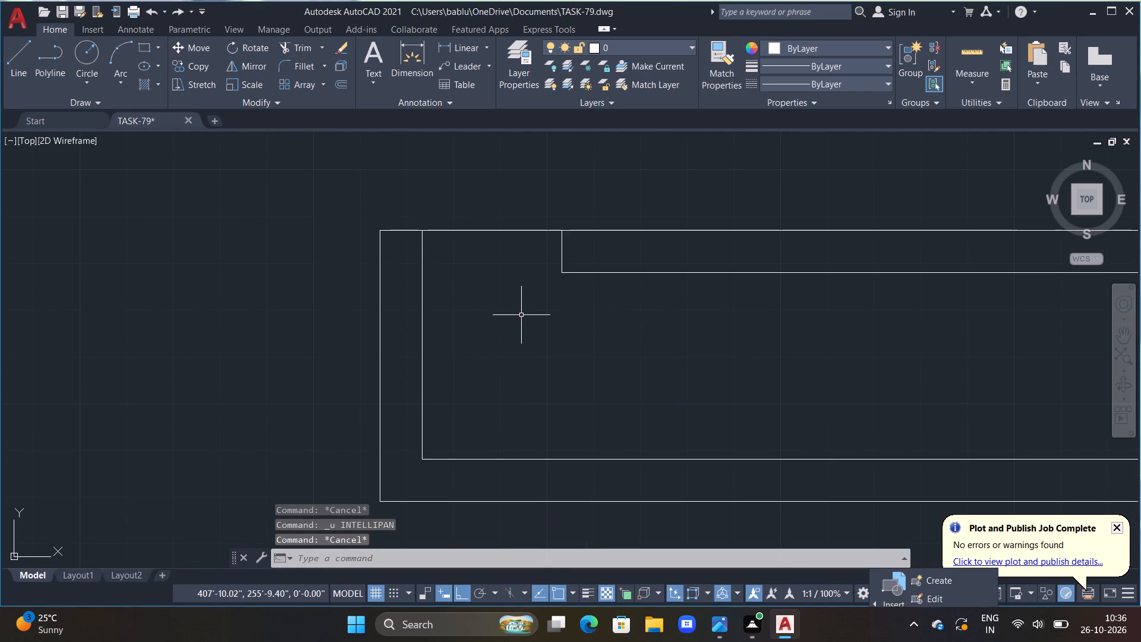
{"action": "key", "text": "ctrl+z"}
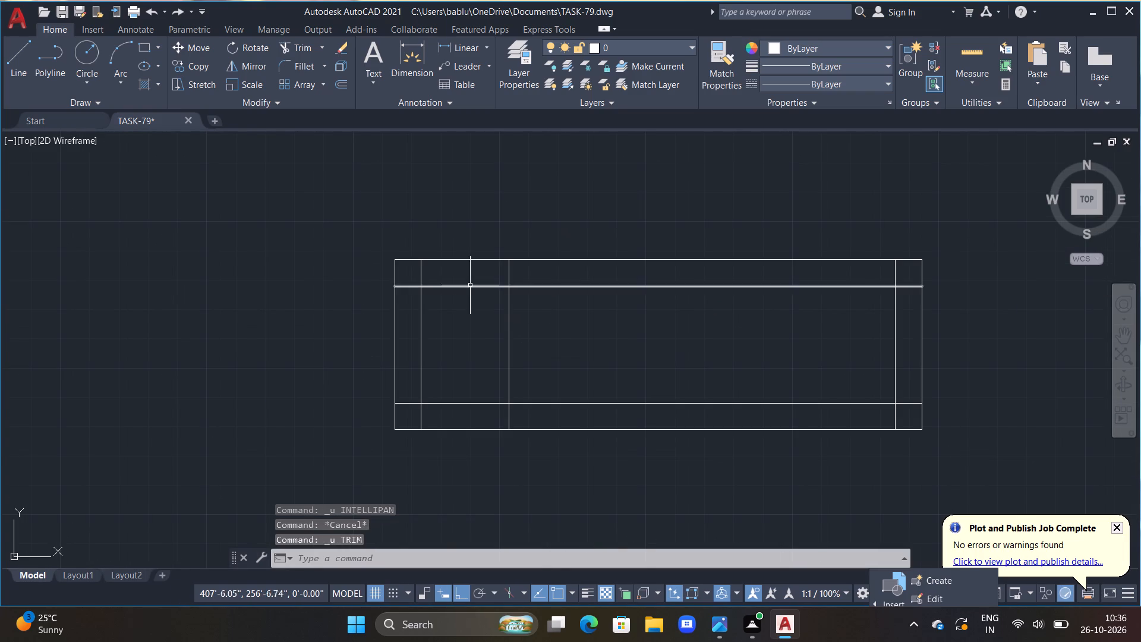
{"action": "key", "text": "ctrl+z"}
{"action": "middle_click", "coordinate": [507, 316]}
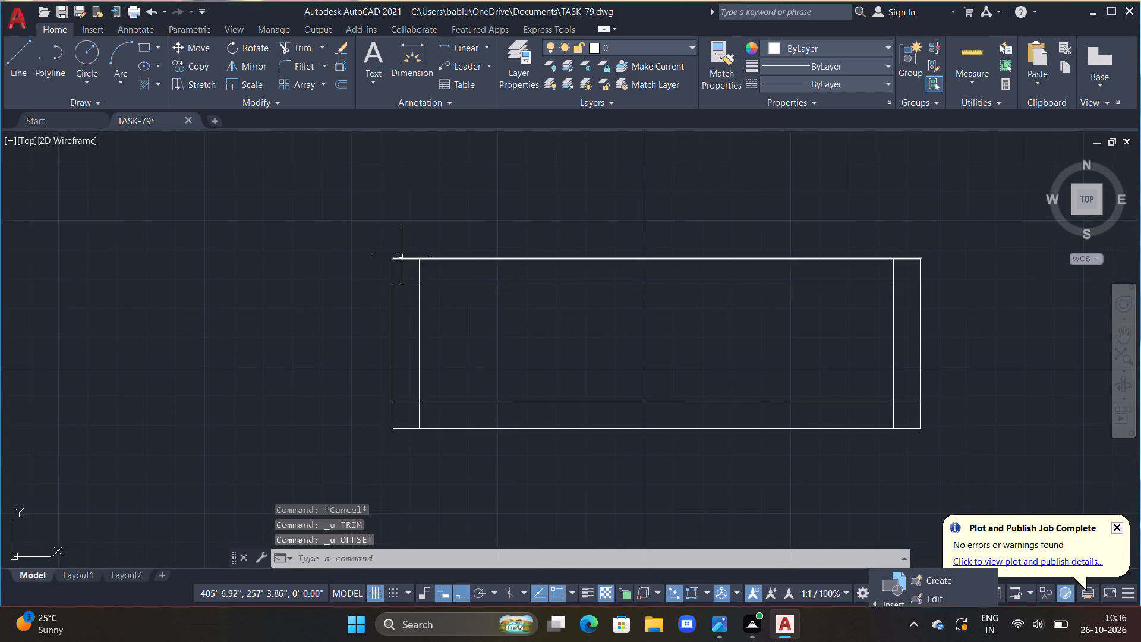
Draw a short vertical line across the top wall, slightly inside the left wall's inner face.
{"action": "middle_click_drag", "start_coordinate": [413, 263], "coordinate": [450, 276]}
{"action": "scroll", "coordinate": [452, 272], "scroll_direction": "up", "scroll_amount": 1}
{"action": "key", "text": "l"}
{"action": "key", "text": "space"}
{"action": "left_click_drag", "start_coordinate": [481, 257], "coordinate": [481, 265]}
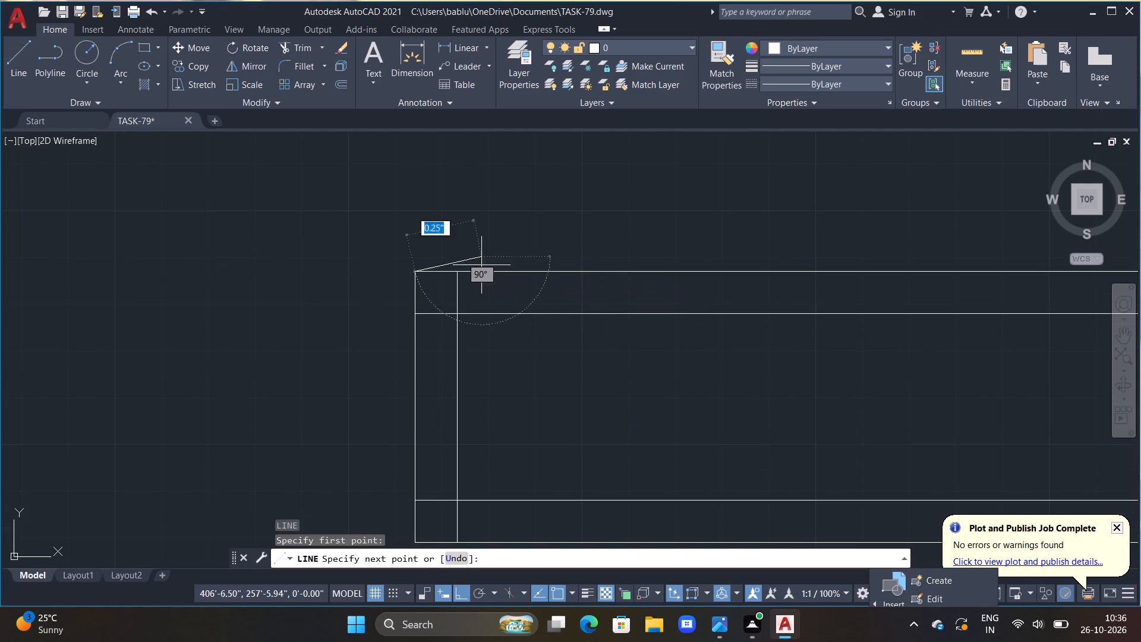
{"action": "left_click", "coordinate": [487, 358]}
{"action": "key", "text": "Escape"}
{"action": "key", "text": "Escape"}
Offset the short vertical line 2'6" to the right to mark the other side of the opening.
{"action": "type", "text": "OFF 2'6\""}
{"action": "key", "text": "Return"}
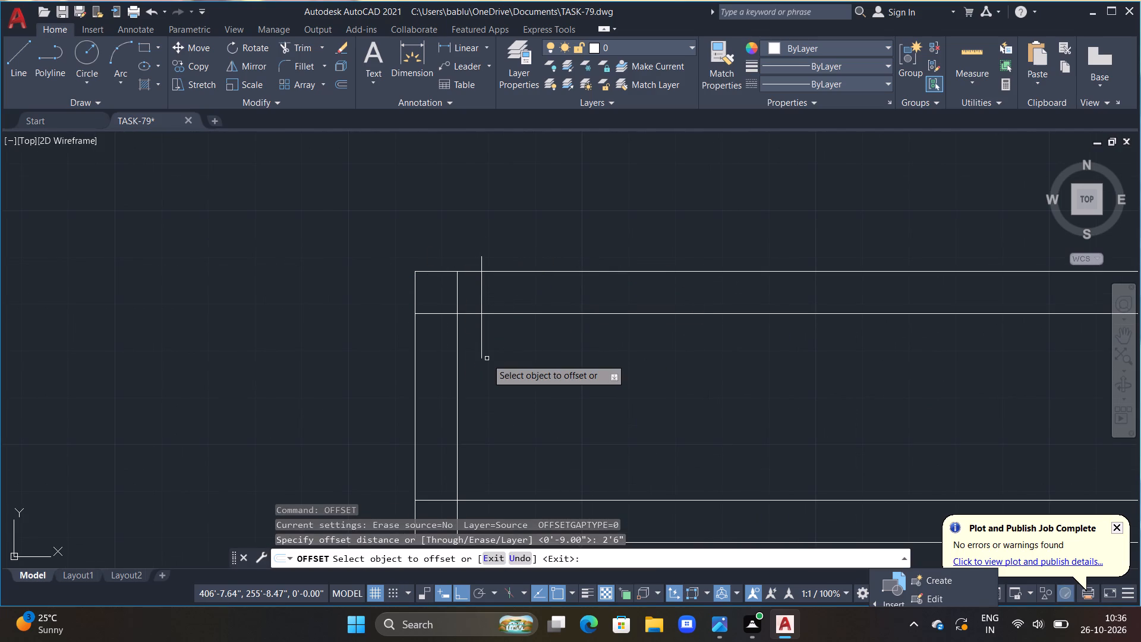
{"action": "left_click", "coordinate": [481, 346]}
{"action": "left_click", "coordinate": [619, 414]}
{"action": "key", "text": "grave"}
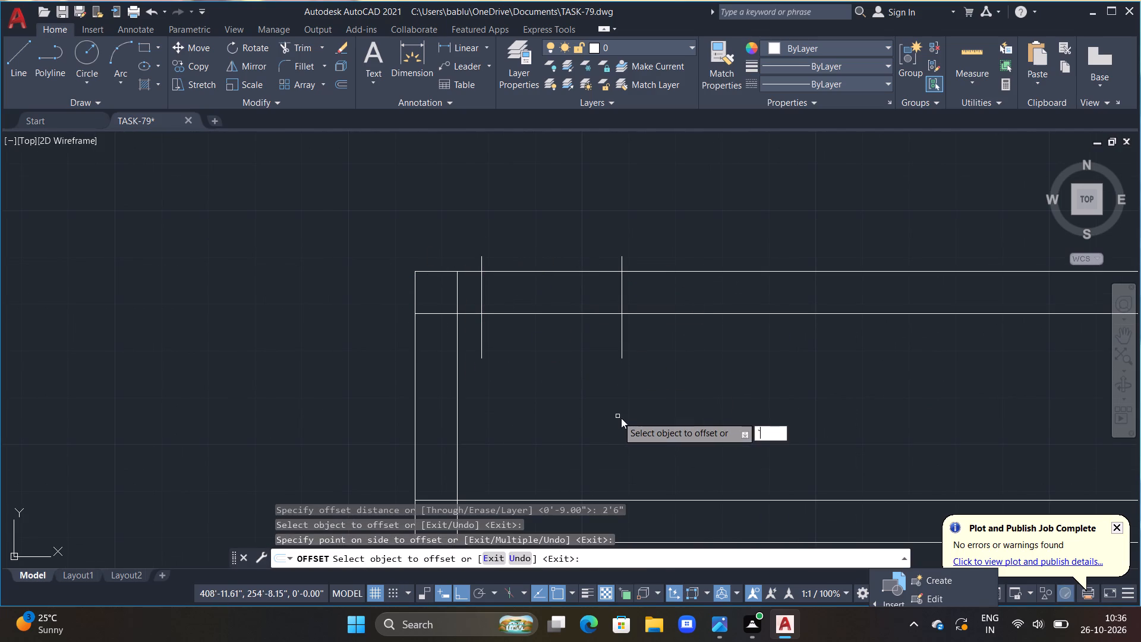
{"action": "key", "text": "Escape"}
{"action": "key", "text": "Escape"}
{"action": "key", "text": "Escape"}
{"action": "key", "text": "Escape"}
{"action": "key", "text": "Escape"}
{"action": "key", "text": "Escape"}
{"action": "key", "text": "Escape"}
{"action": "key", "text": "Escape"}
Trim the wall lines between the two vertical jamb lines to open the top wall, removing the jamb overhangs and top-left corner overlaps.
{"action": "key", "text": "t"}
{"action": "key", "text": "r"}
{"action": "key", "text": "space"}
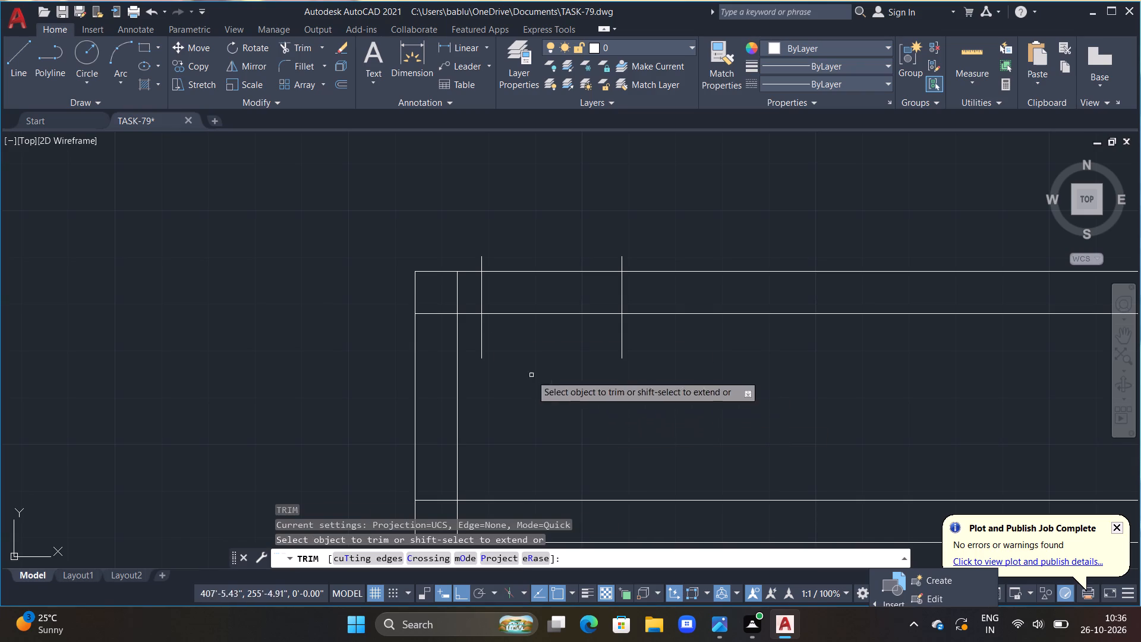
{"action": "double_click", "coordinate": [453, 291]}
{"action": "left_click", "coordinate": [468, 290]}
{"action": "left_click_drag", "start_coordinate": [477, 264], "coordinate": [525, 386]}
{"action": "left_click_drag", "start_coordinate": [481, 339], "coordinate": [607, 351]}
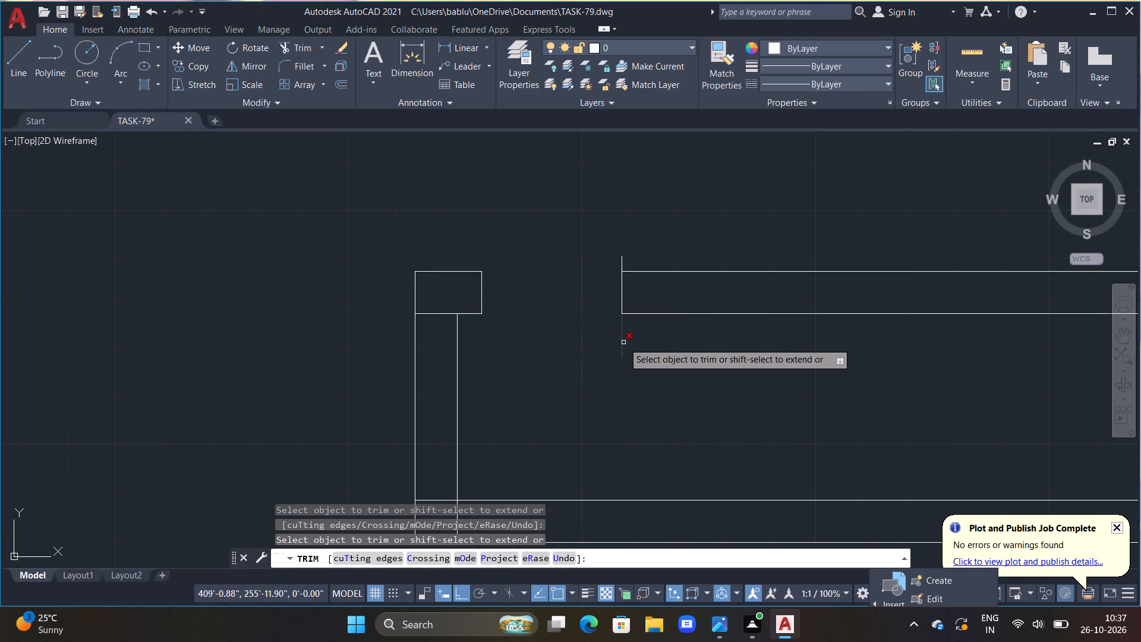
{"action": "left_click_drag", "start_coordinate": [623, 342], "coordinate": [617, 342]}
{"action": "left_click", "coordinate": [434, 313]}
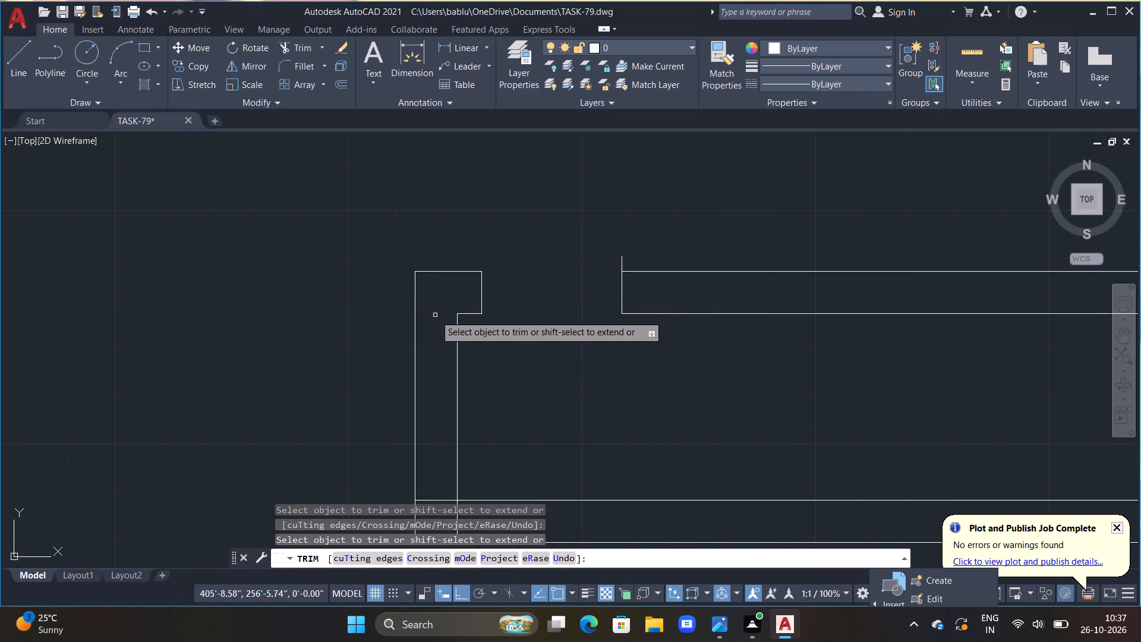
{"action": "left_click", "coordinate": [436, 316]}
{"action": "double_click", "coordinate": [449, 299]}
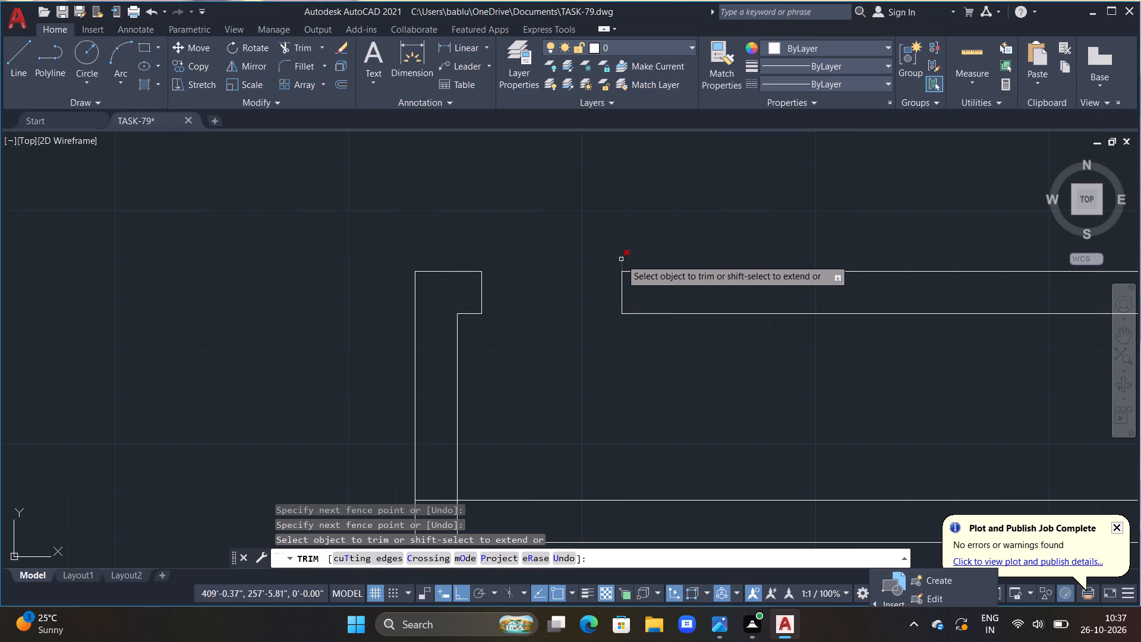
{"action": "left_click", "coordinate": [621, 259]}
Trim the left wall's inner line where it crosses the bottom wall at the bottom-left corner.
{"action": "scroll", "coordinate": [613, 324], "scroll_direction": "down", "scroll_amount": 2}
{"action": "middle_click_drag", "start_coordinate": [651, 336], "coordinate": [583, 332]}
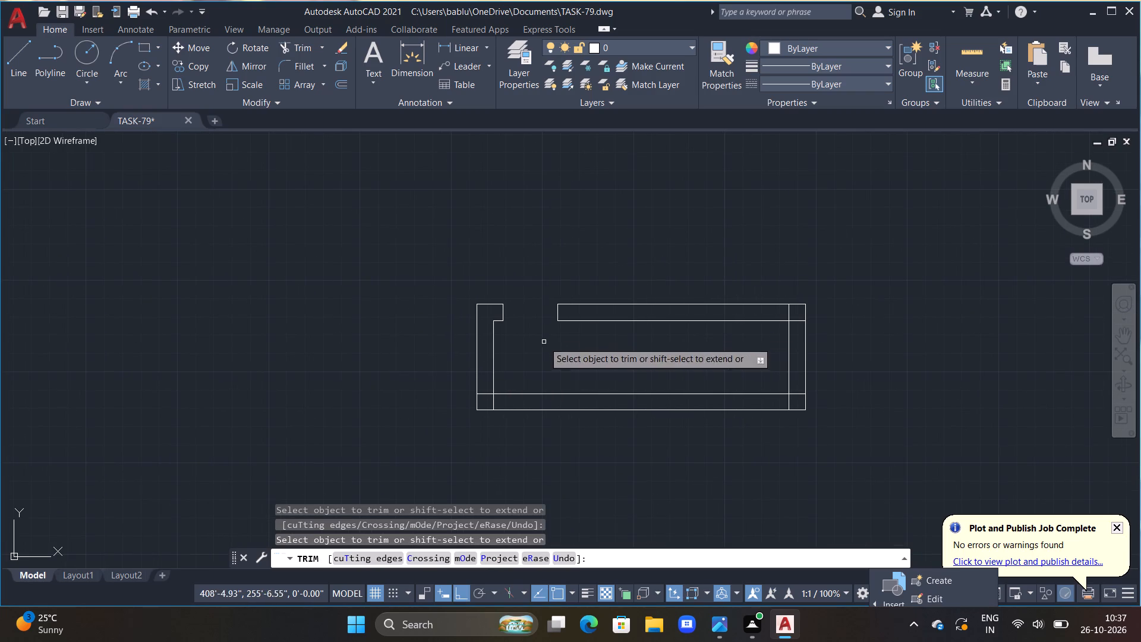
{"action": "scroll", "coordinate": [488, 397], "scroll_direction": "up", "scroll_amount": 1}
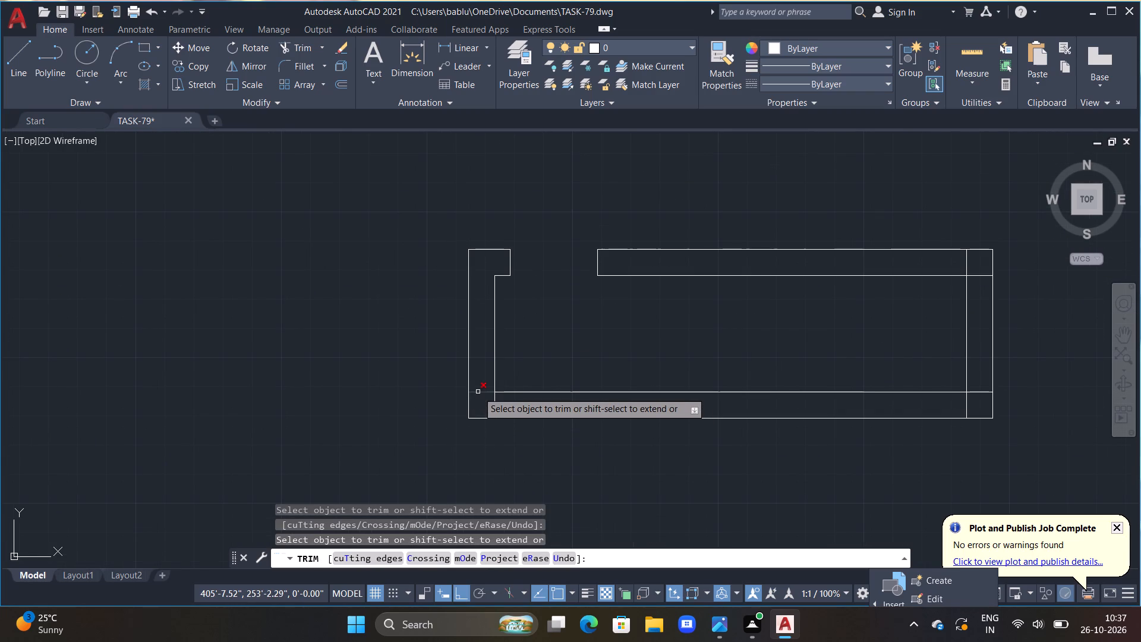
{"action": "scroll", "coordinate": [557, 408], "scroll_direction": "up", "scroll_amount": 1}
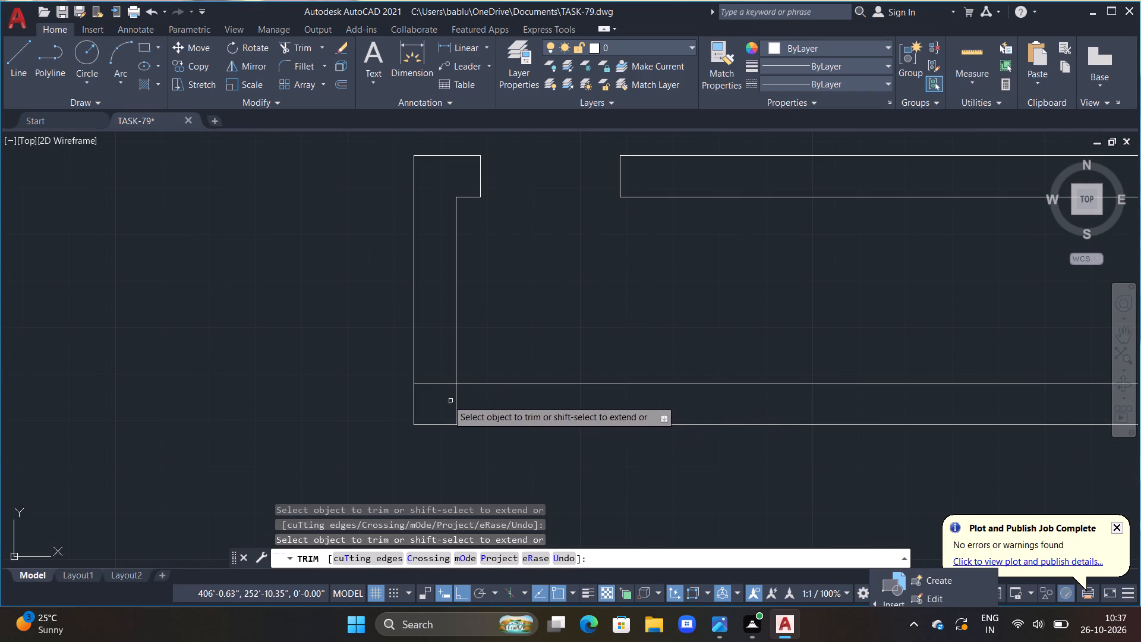
{"action": "left_click", "coordinate": [453, 400]}
Trim the overlapping inner wall lines at the top-right and bottom-right corners of the room.
{"action": "scroll", "coordinate": [872, 292], "scroll_direction": "down", "scroll_amount": 3}
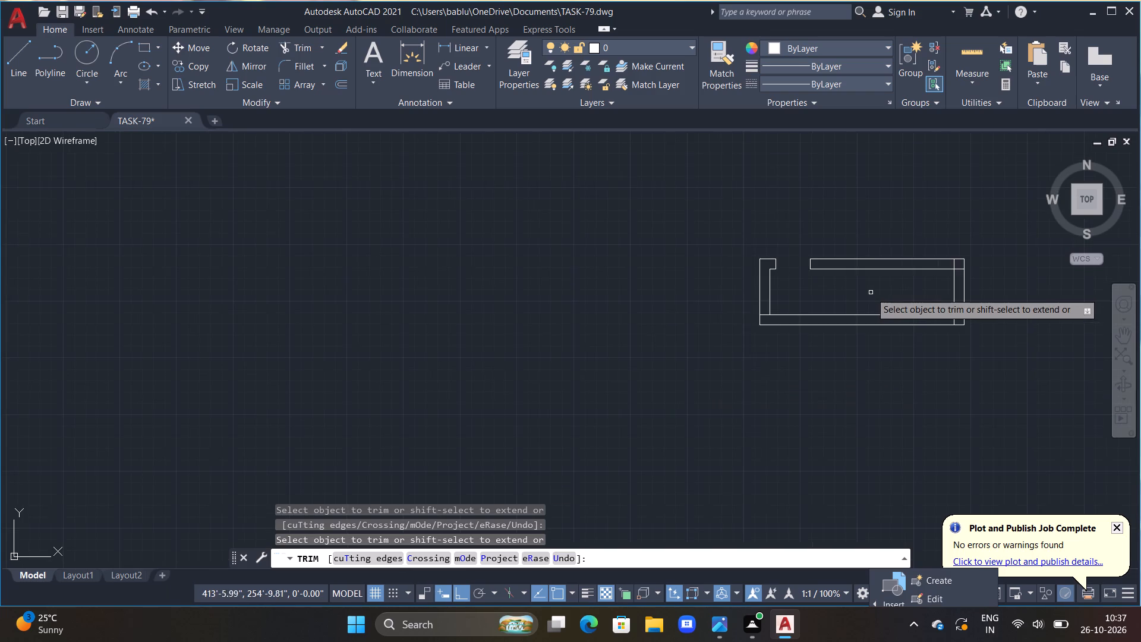
{"action": "middle_click_drag", "start_coordinate": [863, 295], "coordinate": [668, 302]}
{"action": "scroll", "coordinate": [839, 305], "scroll_direction": "up", "scroll_amount": 2}
{"action": "left_click_drag", "start_coordinate": [623, 223], "coordinate": [644, 234]}
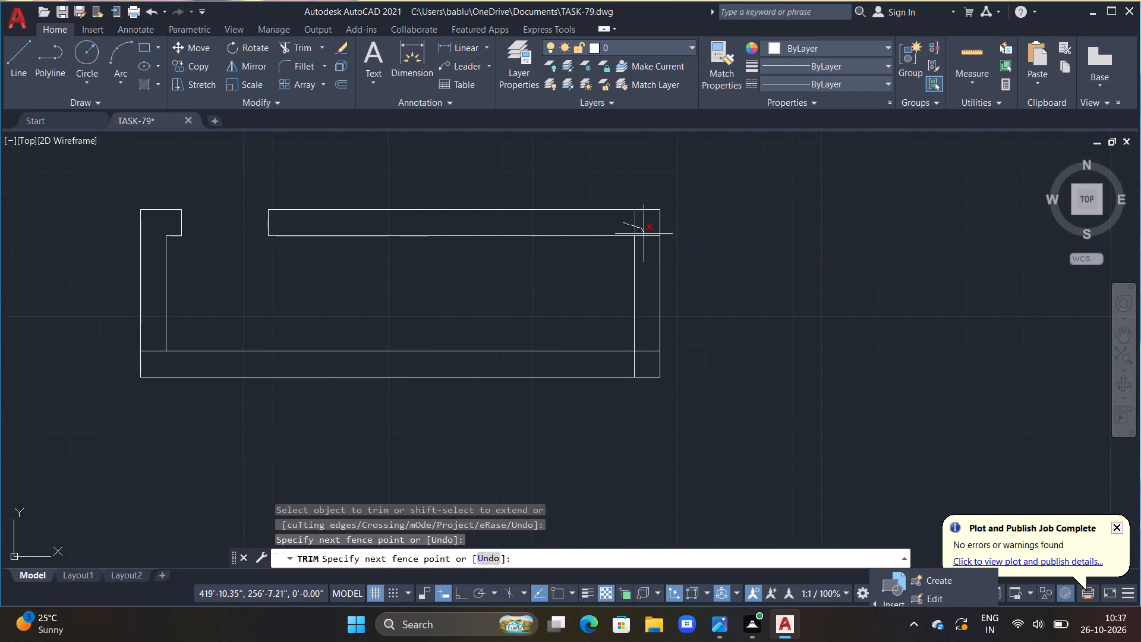
{"action": "left_click_drag", "start_coordinate": [644, 234], "coordinate": [645, 253]}
{"action": "left_click_drag", "start_coordinate": [645, 254], "coordinate": [623, 369]}
{"action": "scroll", "coordinate": [590, 281], "scroll_direction": "down", "scroll_amount": 3}
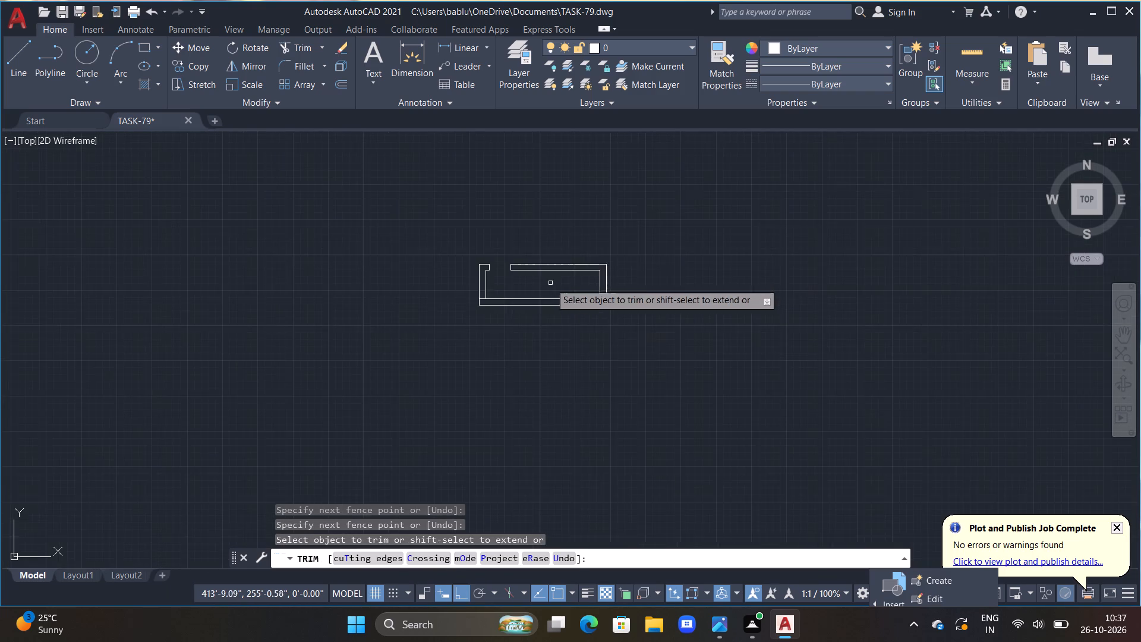
{"action": "middle_click_drag", "start_coordinate": [551, 283], "coordinate": [601, 284]}
{"action": "scroll", "coordinate": [555, 276], "scroll_direction": "up", "scroll_amount": 4}
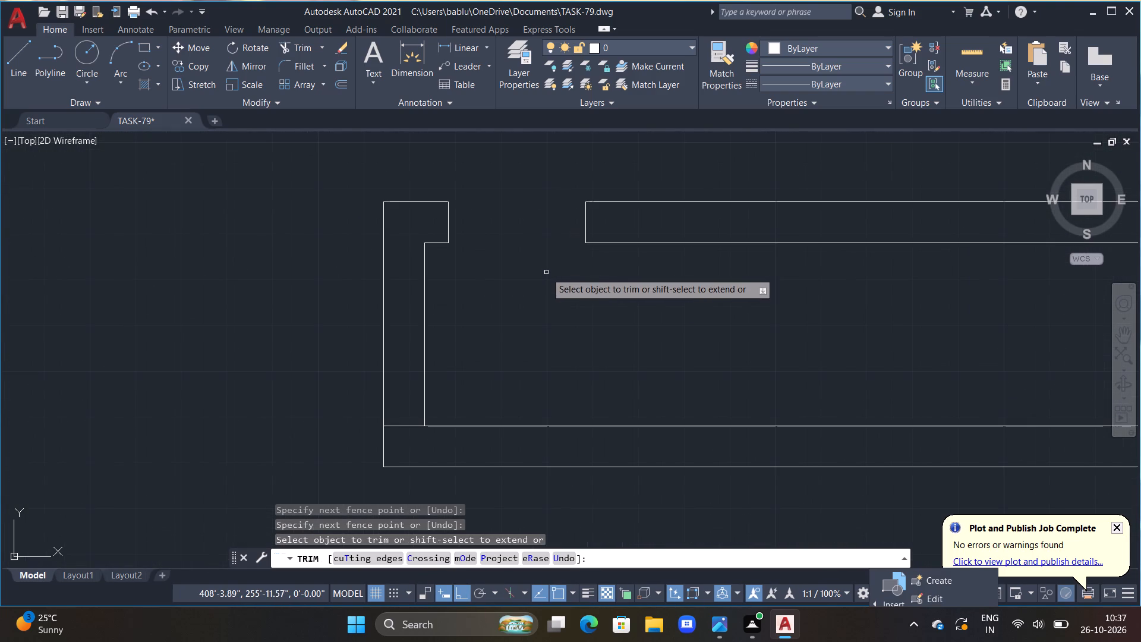
{"action": "middle_click_drag", "start_coordinate": [609, 270], "coordinate": [572, 273]}
{"action": "key", "text": "Escape"}
{"action": "scroll", "coordinate": [598, 288], "scroll_direction": "down", "scroll_amount": 1}
{"action": "middle_click_drag", "start_coordinate": [598, 288], "coordinate": [584, 272]}
{"action": "key", "text": "Escape"}
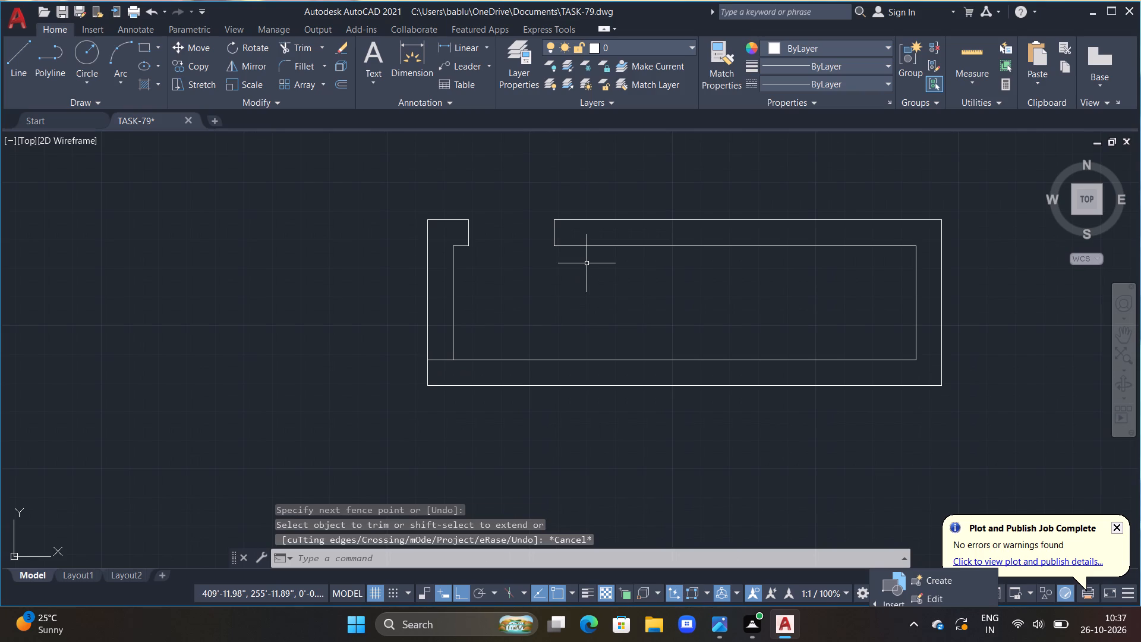
Offset the left wall's inner line 5'11" to the right, into the room.
{"action": "type", "text": "OFF"}
{"action": "key", "text": "space"}
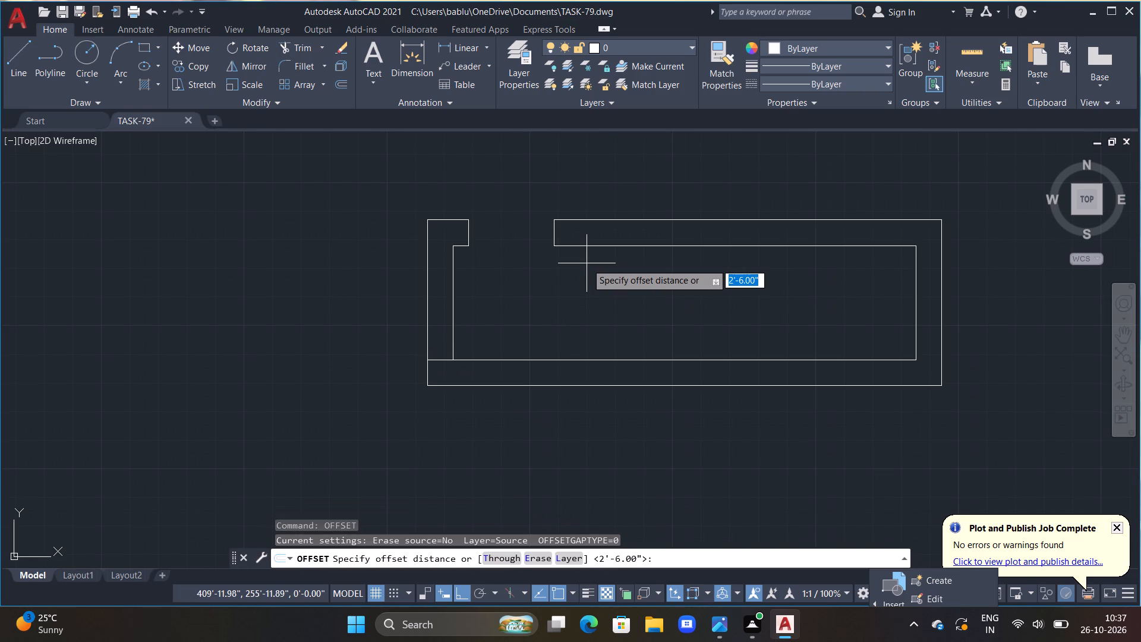
{"action": "type", "text": "5'11\""}
{"action": "key", "text": "Return"}
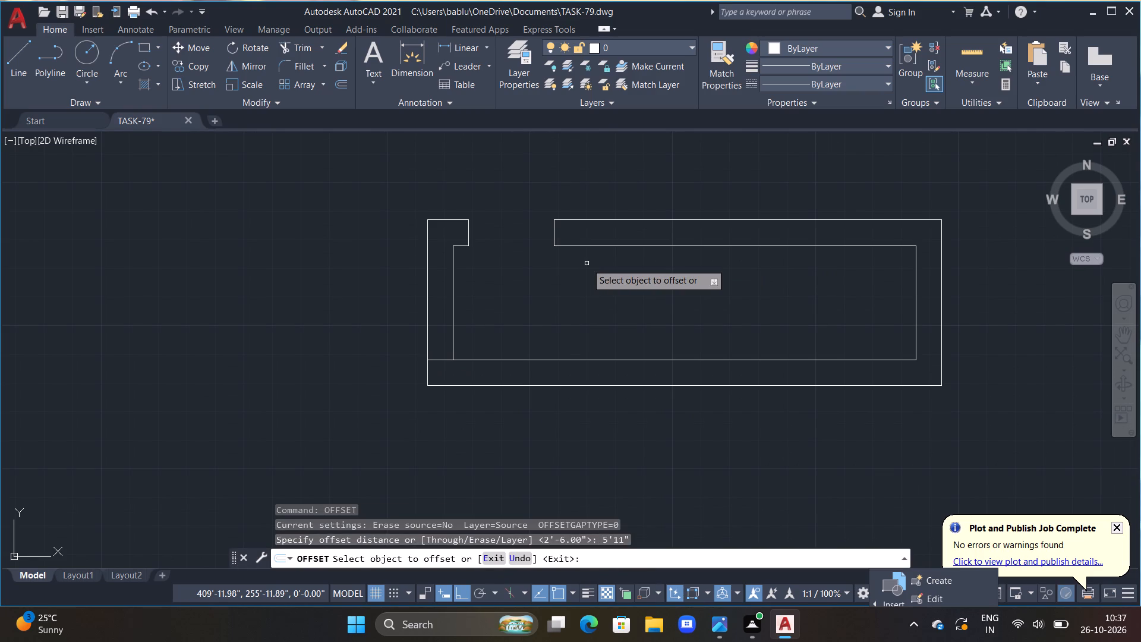
{"action": "left_click", "coordinate": [453, 301]}
{"action": "left_click", "coordinate": [557, 325]}
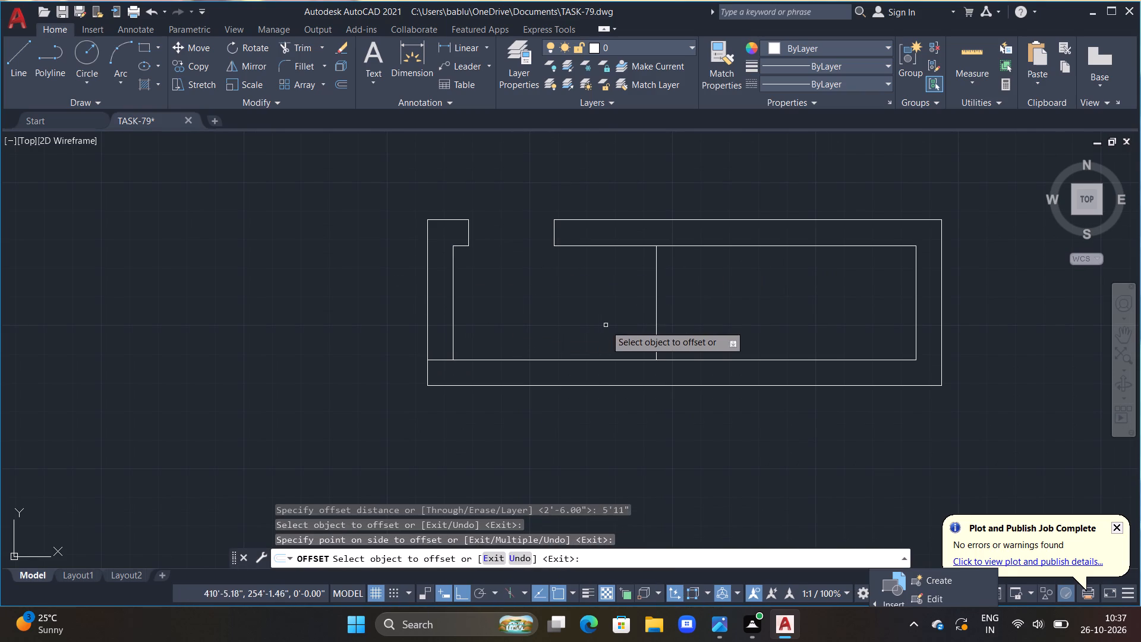
Offset the new vertical line 9" to the right to give the partition its thickness.
{"action": "left_click", "coordinate": [655, 301]}
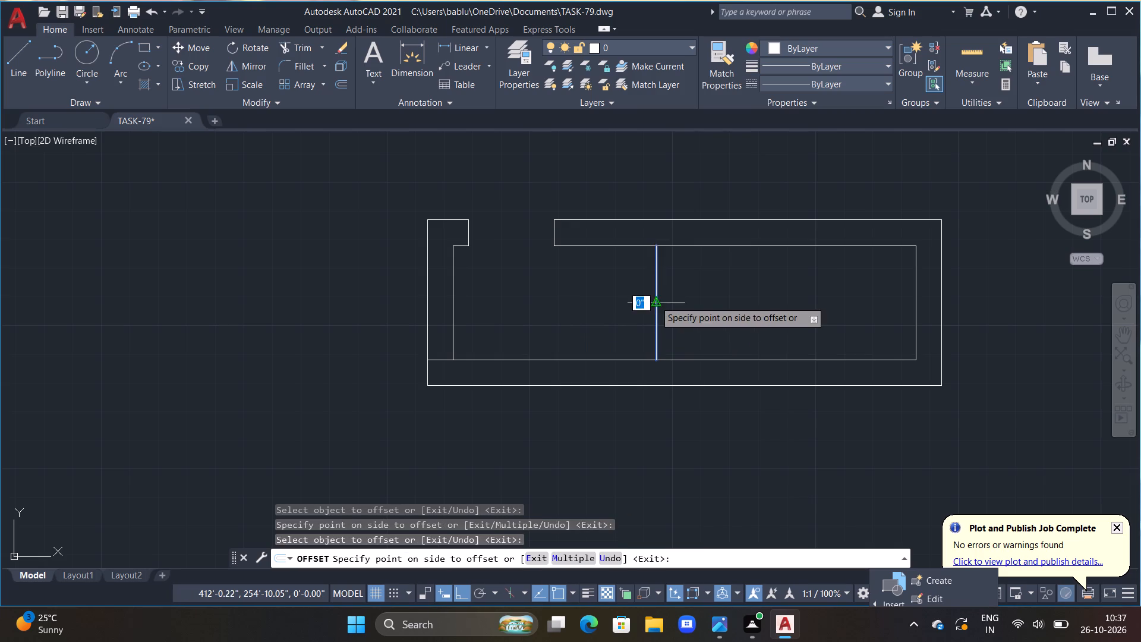
{"action": "type", "text": "9\""}
{"action": "key", "text": "Return"}
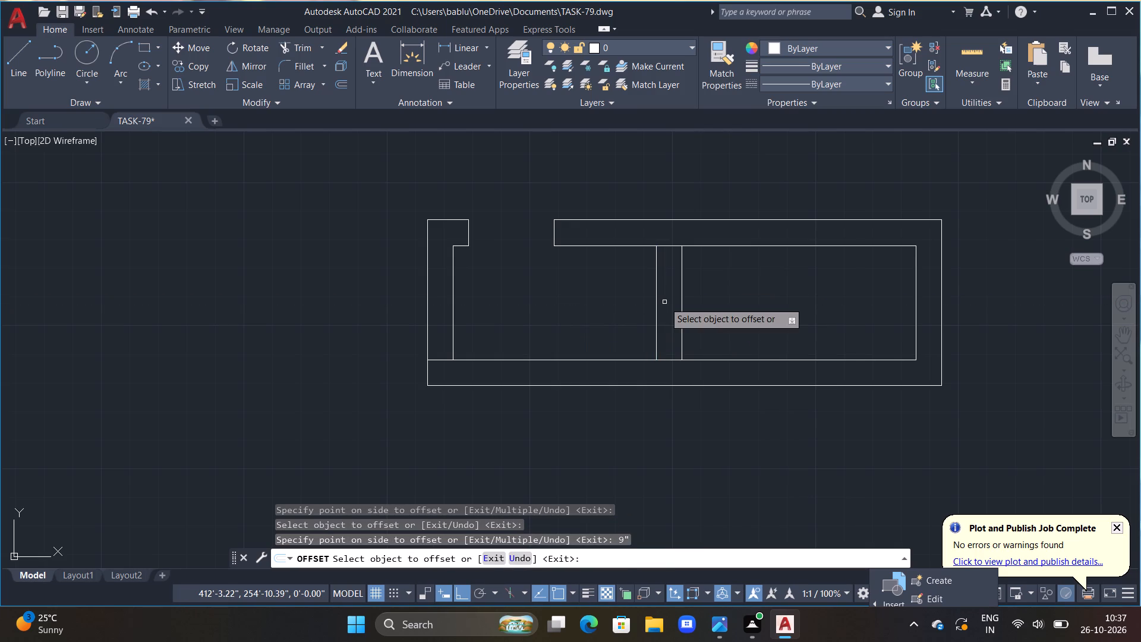
{"action": "scroll", "coordinate": [594, 286], "scroll_direction": "down", "scroll_amount": 1}
{"action": "scroll", "coordinate": [723, 278], "scroll_direction": "up", "scroll_amount": 1}
{"action": "key", "text": "Escape"}
Trim the top wall's inner line between the two partition lines.
{"action": "key", "text": "t"}
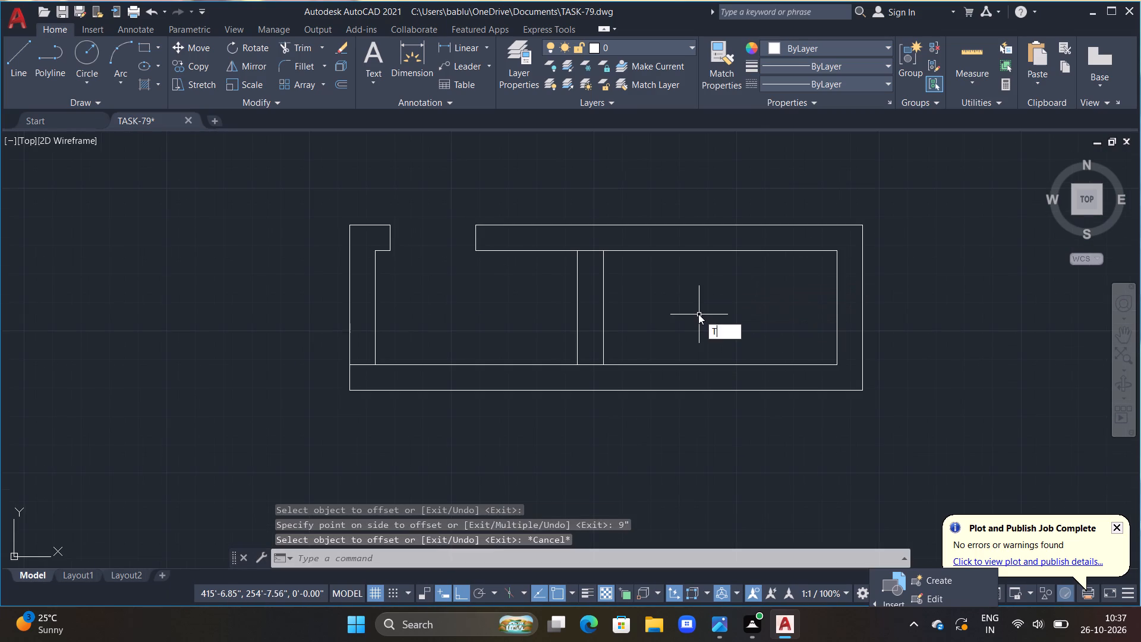
{"action": "key", "text": "r"}
{"action": "key", "text": "space"}
{"action": "left_click", "coordinate": [591, 253]}
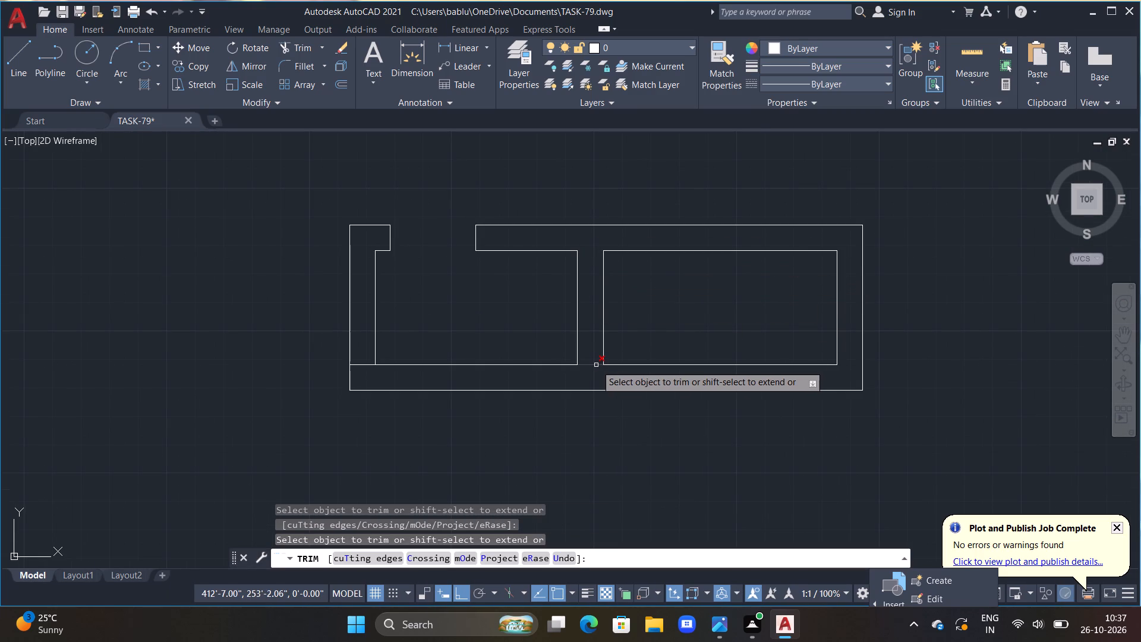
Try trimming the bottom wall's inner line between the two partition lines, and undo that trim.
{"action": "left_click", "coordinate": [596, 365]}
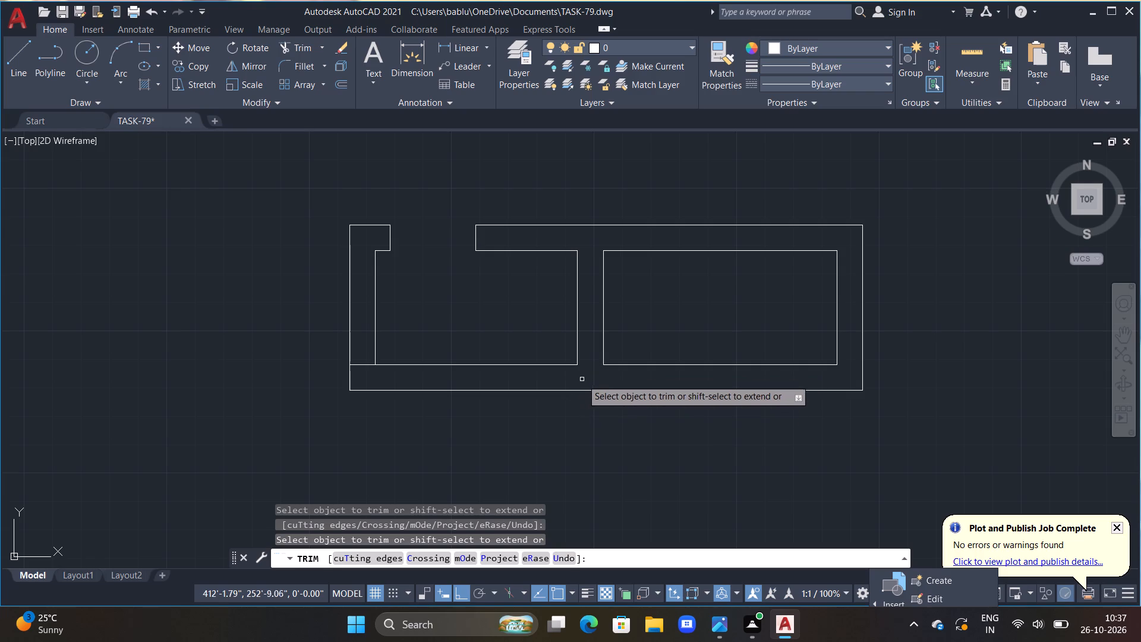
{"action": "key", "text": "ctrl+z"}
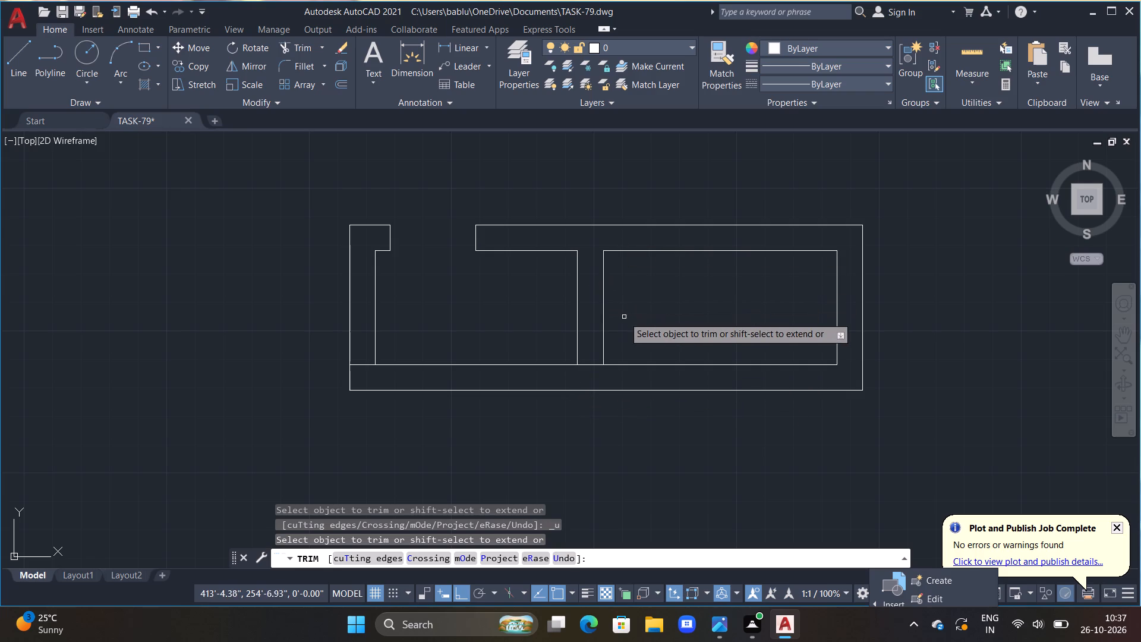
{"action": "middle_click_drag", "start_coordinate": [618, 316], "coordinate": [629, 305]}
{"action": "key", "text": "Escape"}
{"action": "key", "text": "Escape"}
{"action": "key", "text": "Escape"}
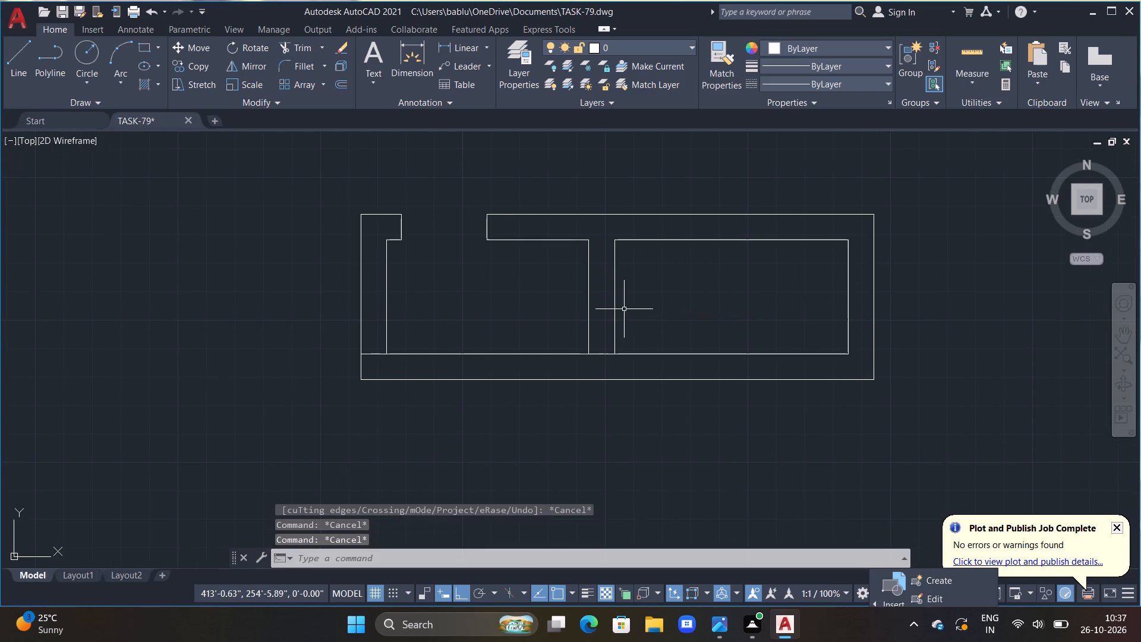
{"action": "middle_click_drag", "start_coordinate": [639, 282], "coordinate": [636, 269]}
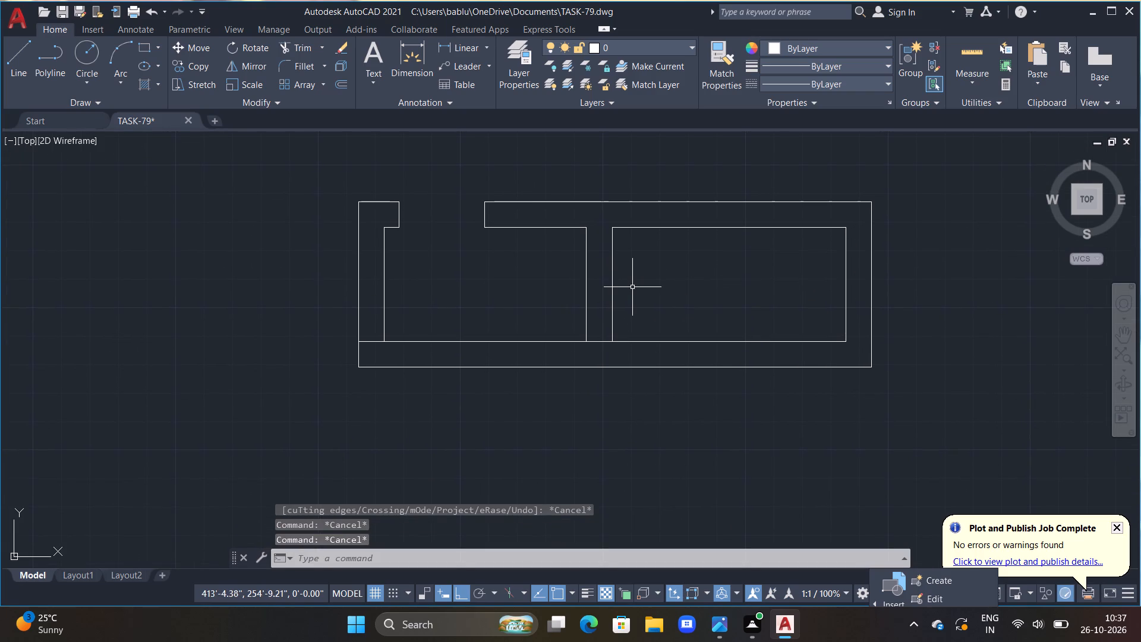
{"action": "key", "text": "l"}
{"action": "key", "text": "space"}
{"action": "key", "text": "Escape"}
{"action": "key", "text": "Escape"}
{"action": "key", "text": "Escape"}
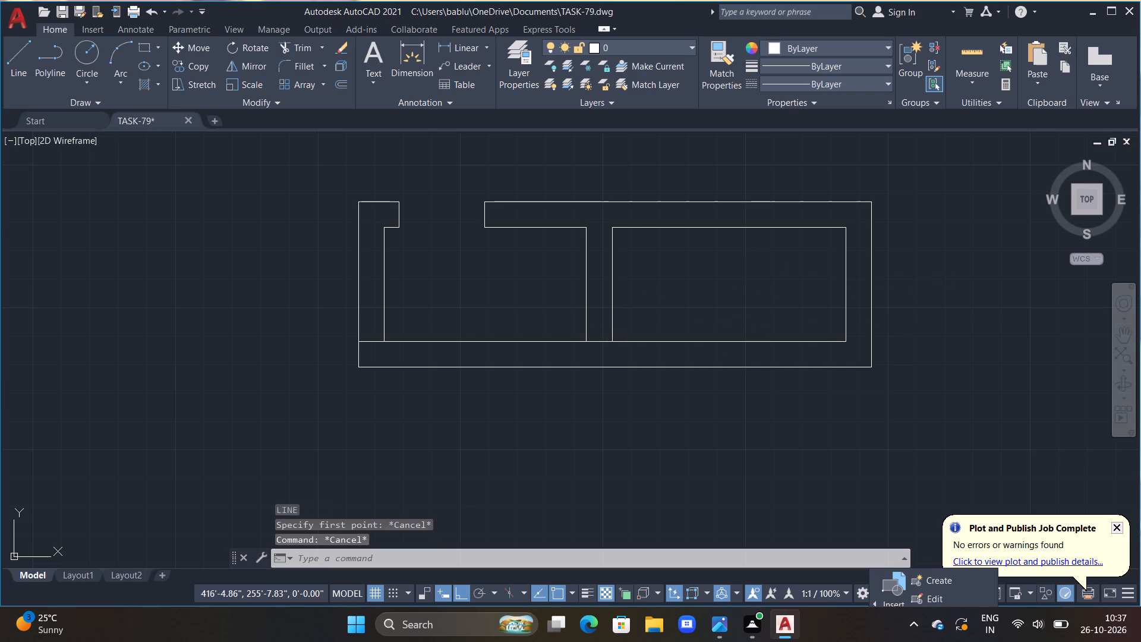
Offset the bottom wall's inner line 1'6" upward, across the room and partition.
{"action": "type", "text": "OFF"}
{"action": "key", "text": "space"}
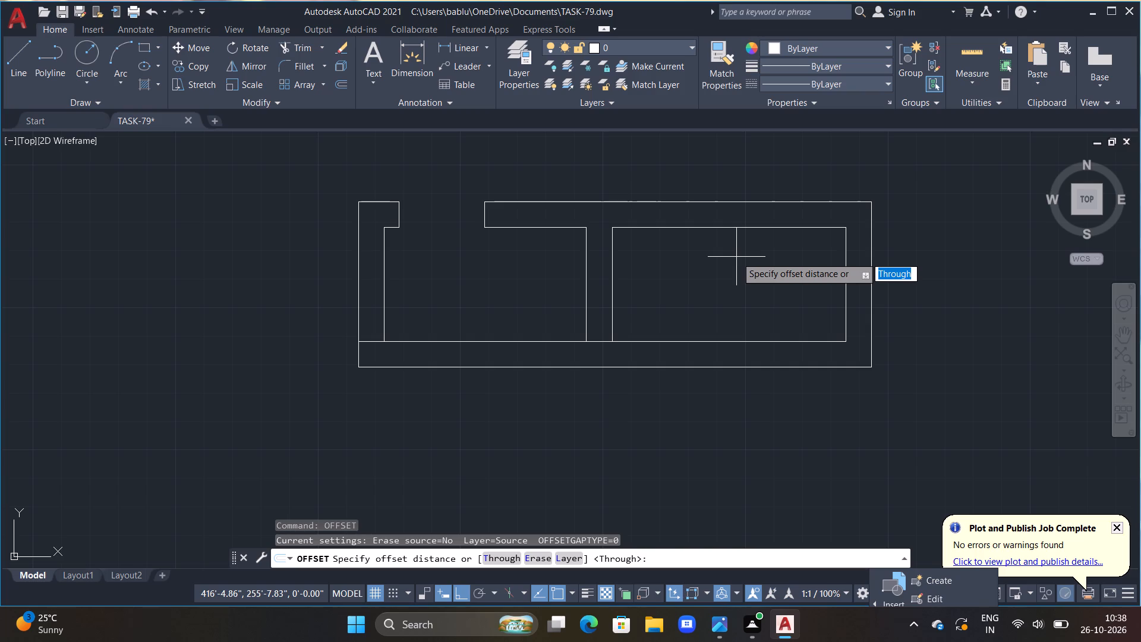
{"action": "type", "text": "1'6\""}
{"action": "key", "text": "Return"}
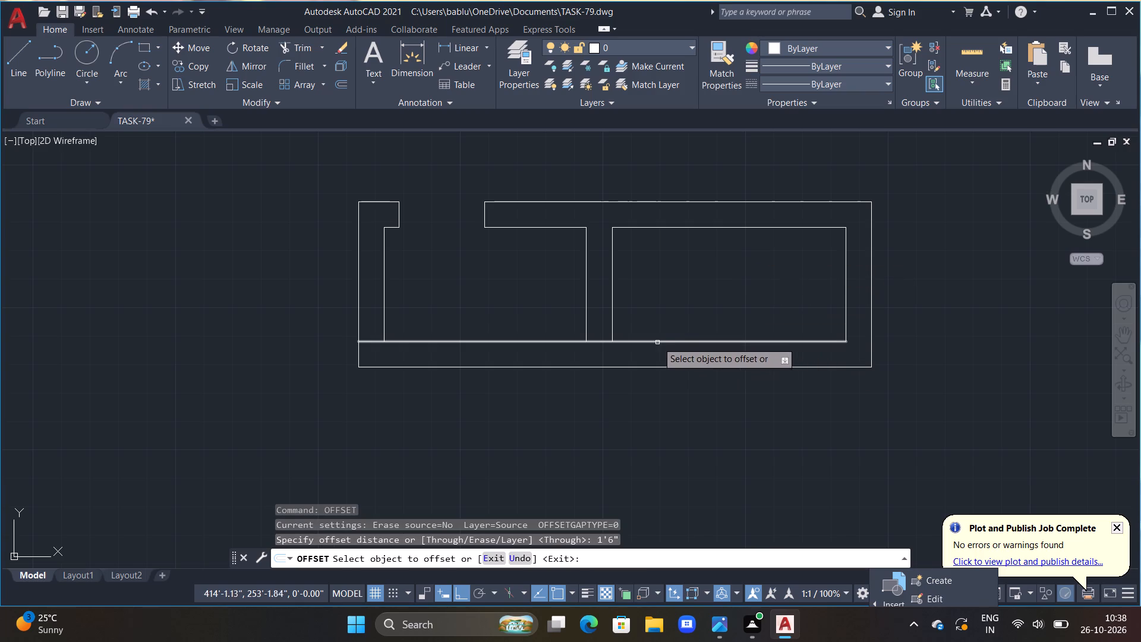
{"action": "left_click", "coordinate": [656, 340]}
{"action": "left_click", "coordinate": [658, 323]}
{"action": "key", "text": "Escape"}
Trim the partition lines below the 1'6" offset line and the offset line outside the partition, leaving a closed stub from the top wall.
{"action": "key", "text": "t"}
{"action": "key", "text": "r"}
{"action": "key", "text": "space"}
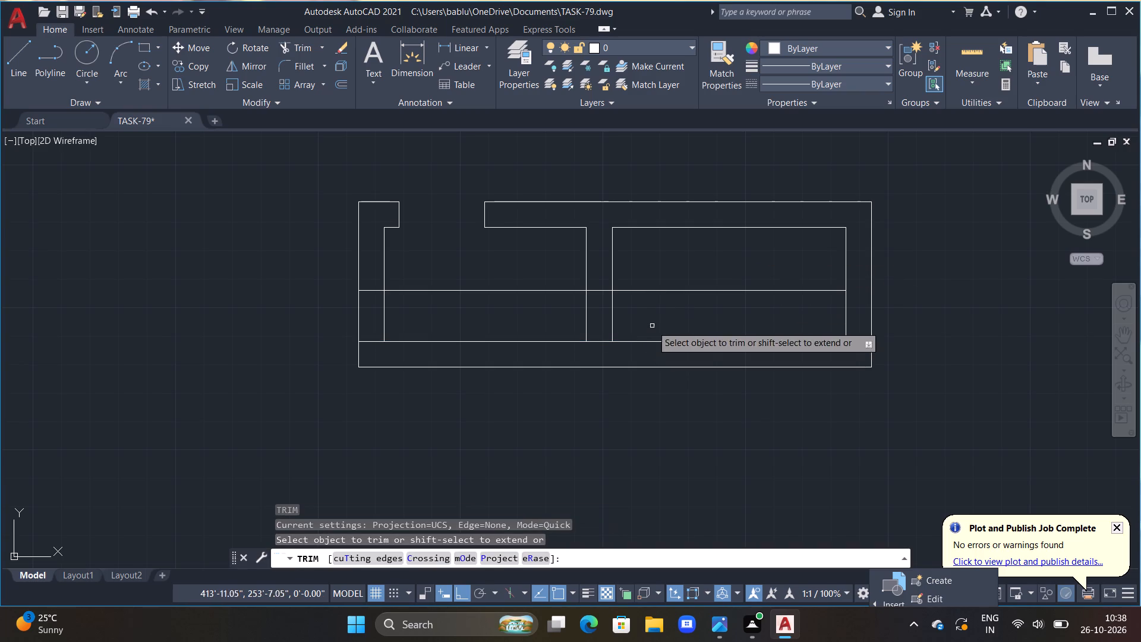
{"action": "left_click_drag", "start_coordinate": [668, 267], "coordinate": [509, 275]}
{"action": "left_click_drag", "start_coordinate": [506, 274], "coordinate": [500, 274]}
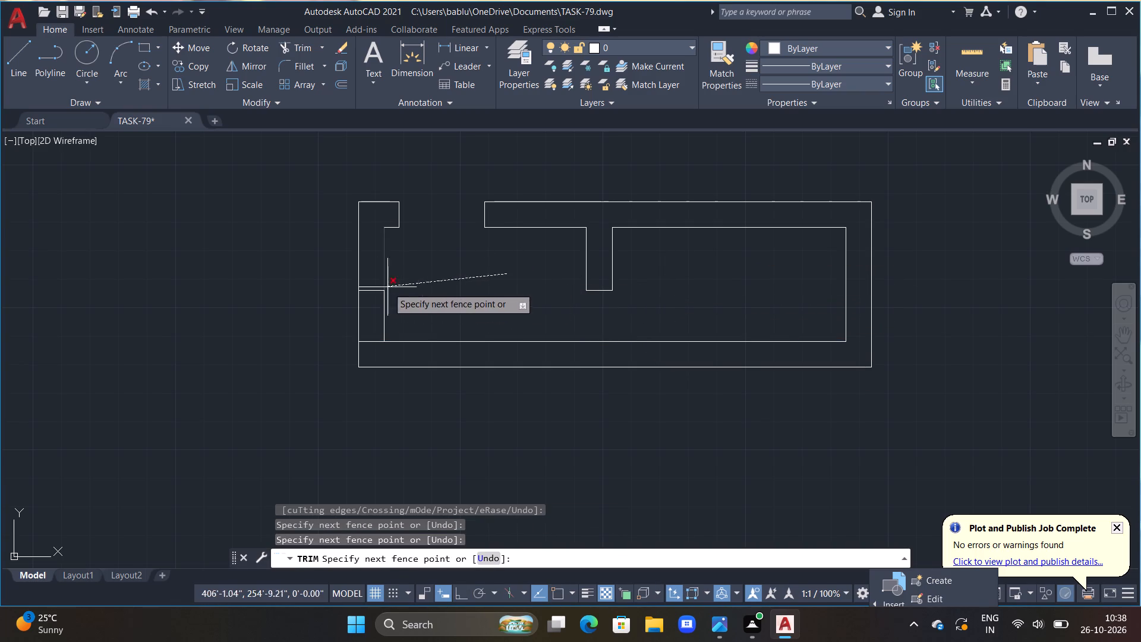
{"action": "left_click", "coordinate": [477, 301]}
{"action": "left_click", "coordinate": [369, 291]}
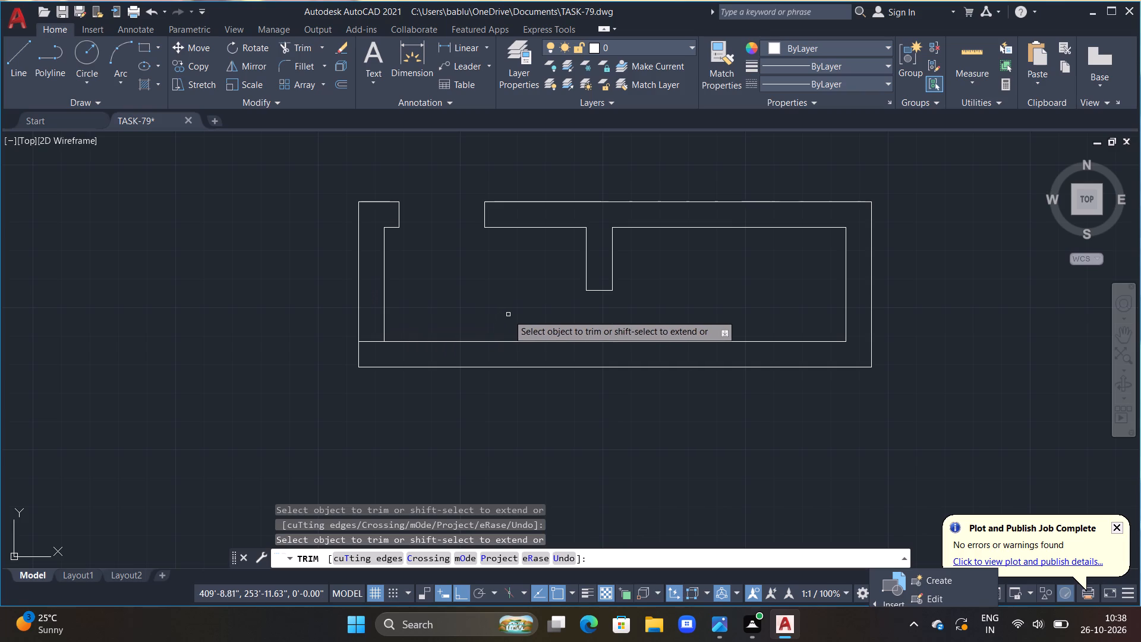
{"action": "middle_click_drag", "start_coordinate": [491, 388], "coordinate": [547, 376]}
{"action": "middle_click_drag", "start_coordinate": [427, 382], "coordinate": [512, 378]}
{"action": "scroll", "coordinate": [501, 378], "scroll_direction": "down", "scroll_amount": 1}
{"action": "middle_click_drag", "start_coordinate": [466, 374], "coordinate": [575, 364]}
{"action": "key", "text": "Escape"}
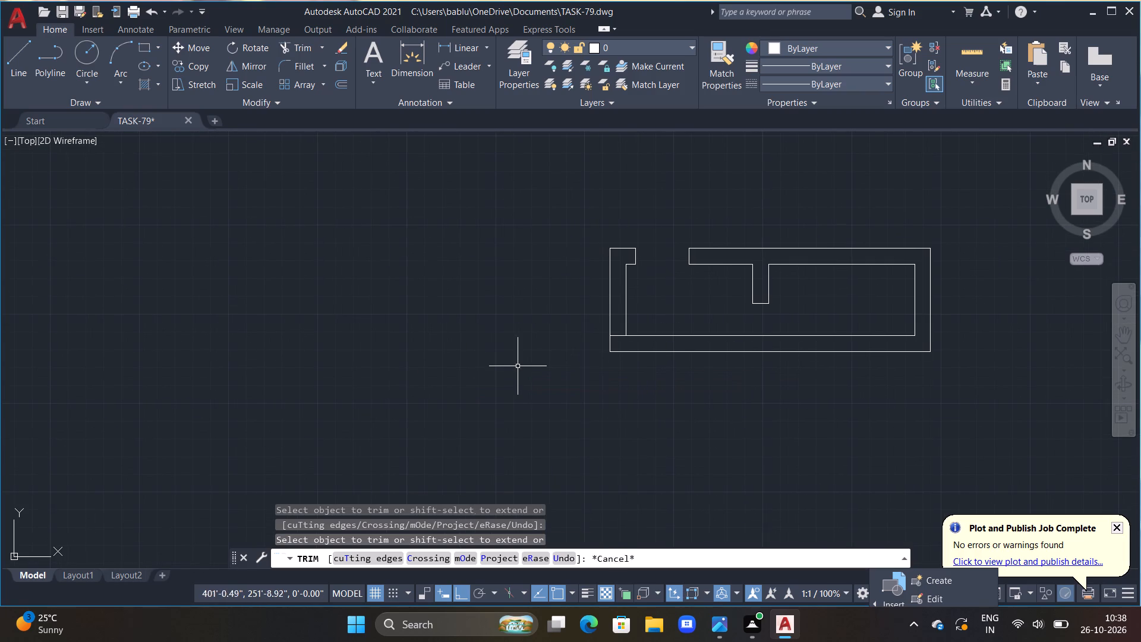
{"action": "key", "text": "Escape"}
{"action": "key", "text": "Escape"}
{"action": "scroll", "coordinate": [525, 363], "scroll_direction": "up", "scroll_amount": 1}
{"action": "key", "text": "Escape"}
{"action": "key", "text": "Escape"}
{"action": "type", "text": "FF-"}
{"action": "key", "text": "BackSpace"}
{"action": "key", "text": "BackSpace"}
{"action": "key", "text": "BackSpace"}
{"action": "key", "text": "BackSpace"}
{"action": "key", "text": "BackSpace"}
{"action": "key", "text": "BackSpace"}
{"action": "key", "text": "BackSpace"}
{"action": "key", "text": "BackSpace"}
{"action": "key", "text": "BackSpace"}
Offset the left wall's outer line 6'11" to the left, outside the room.
{"action": "type", "text": "OFF"}
{"action": "key", "text": "space"}
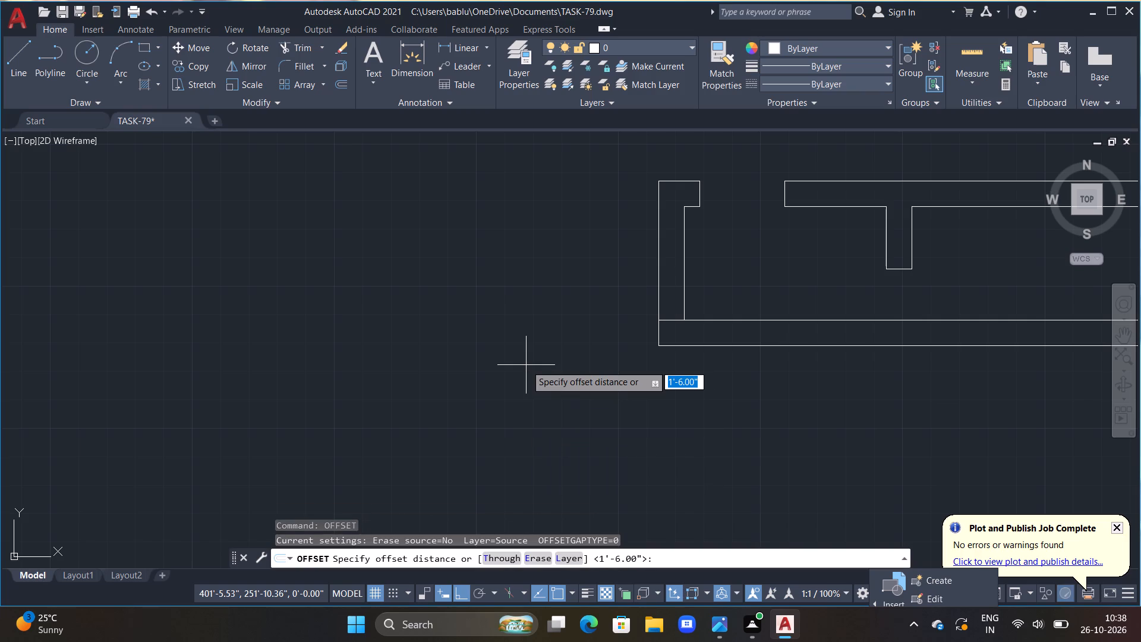
{"action": "type", "text": "6'11\""}
{"action": "key", "text": "Return"}
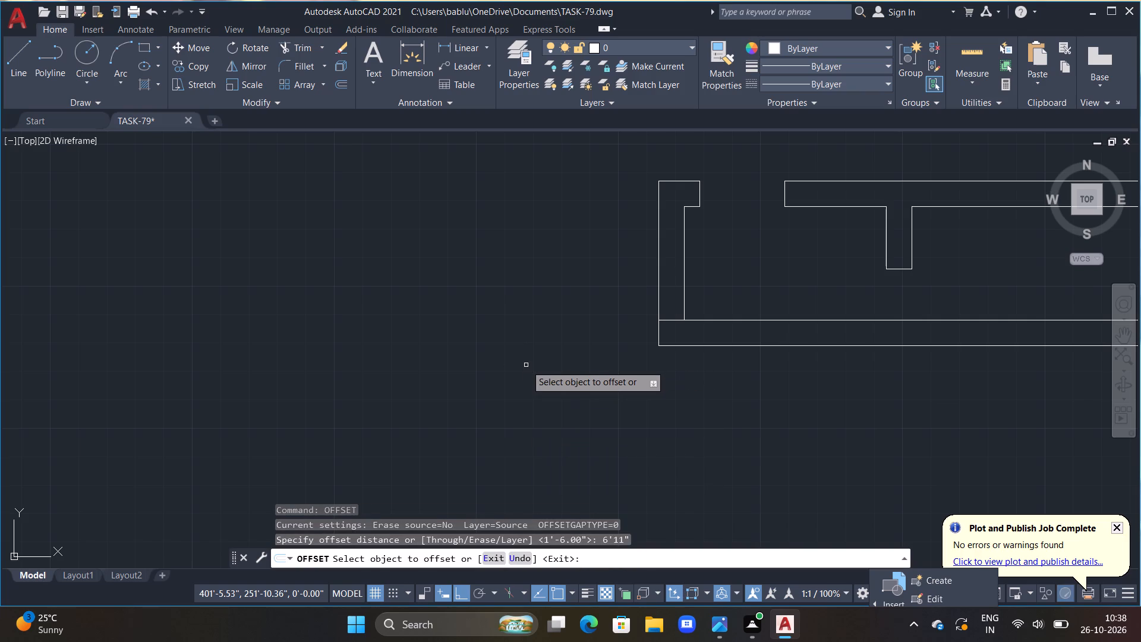
{"action": "left_click_drag", "start_coordinate": [658, 332], "coordinate": [612, 332]}
{"action": "left_click", "coordinate": [457, 331]}
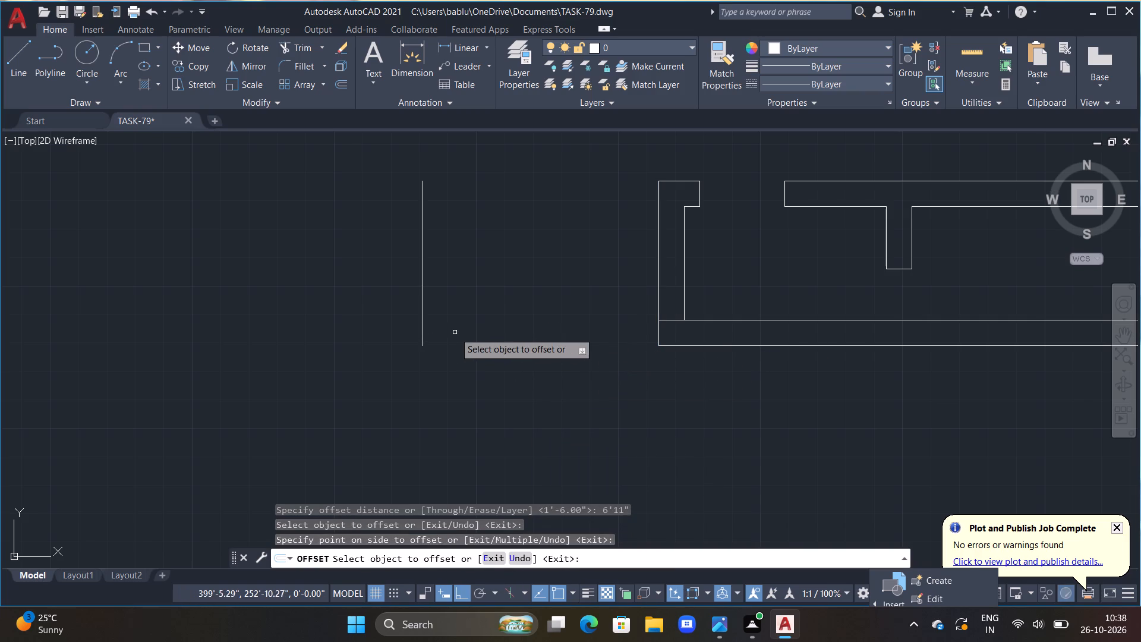
Offset the separate vertical line left of the room 9" further left to form the adjoining space's outer wall.
{"action": "scroll", "coordinate": [456, 347], "scroll_direction": "down", "scroll_amount": 1}
{"action": "middle_click_drag", "start_coordinate": [468, 364], "coordinate": [461, 295]}
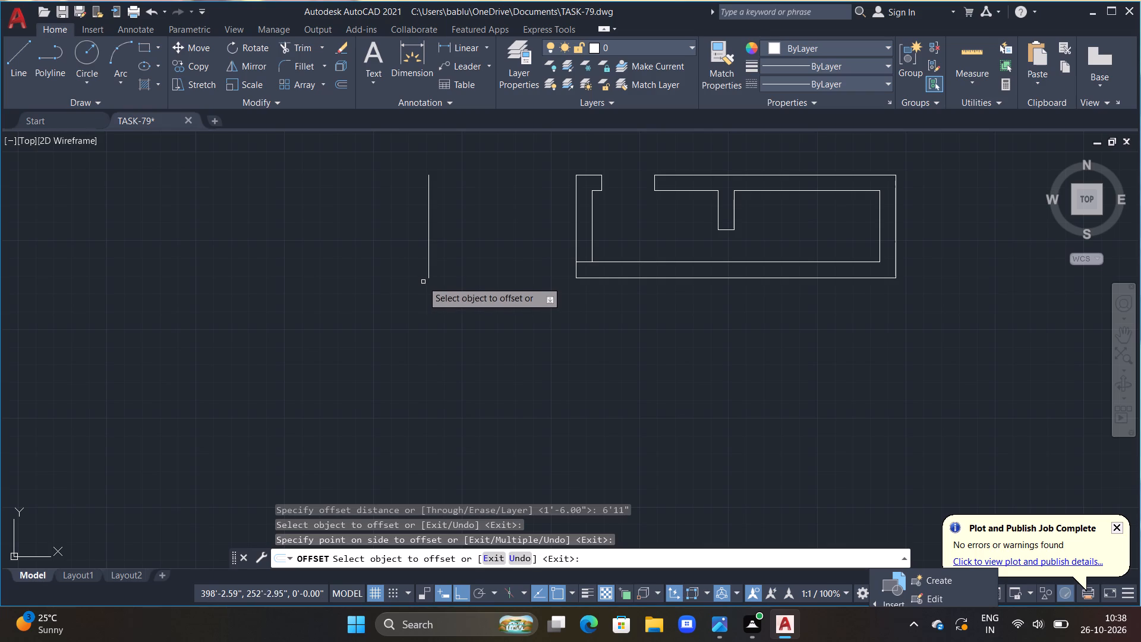
{"action": "left_click", "coordinate": [430, 230]}
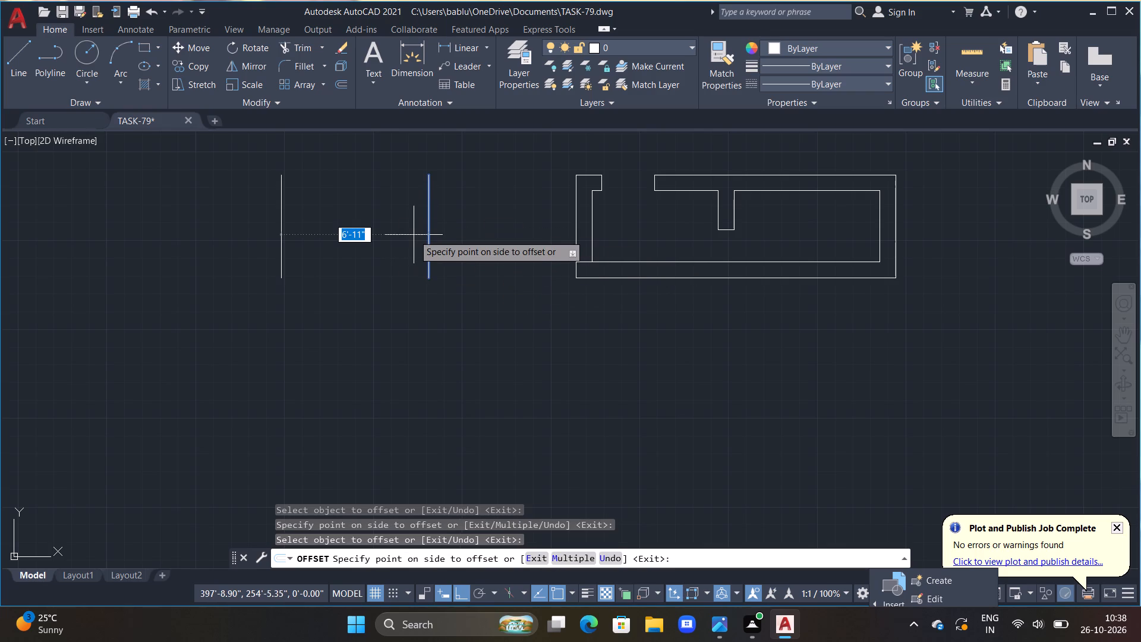
{"action": "type", "text": "9\""}
{"action": "key", "text": "Return"}
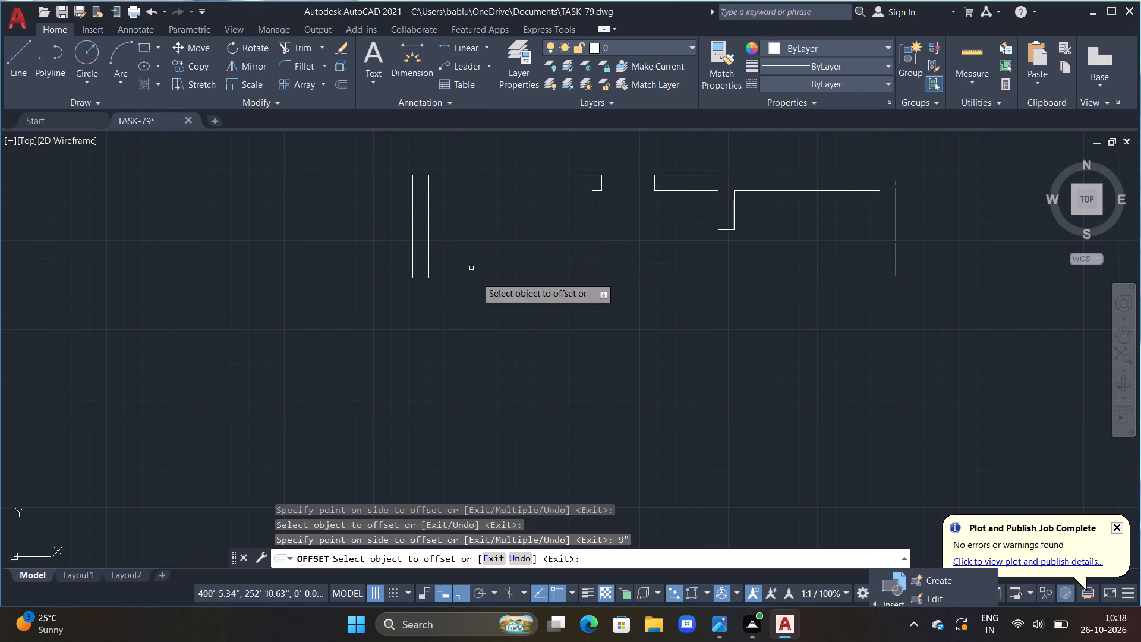
Offset the room's bottom wall outer line 8'6" downward.
{"action": "left_click", "coordinate": [581, 278]}
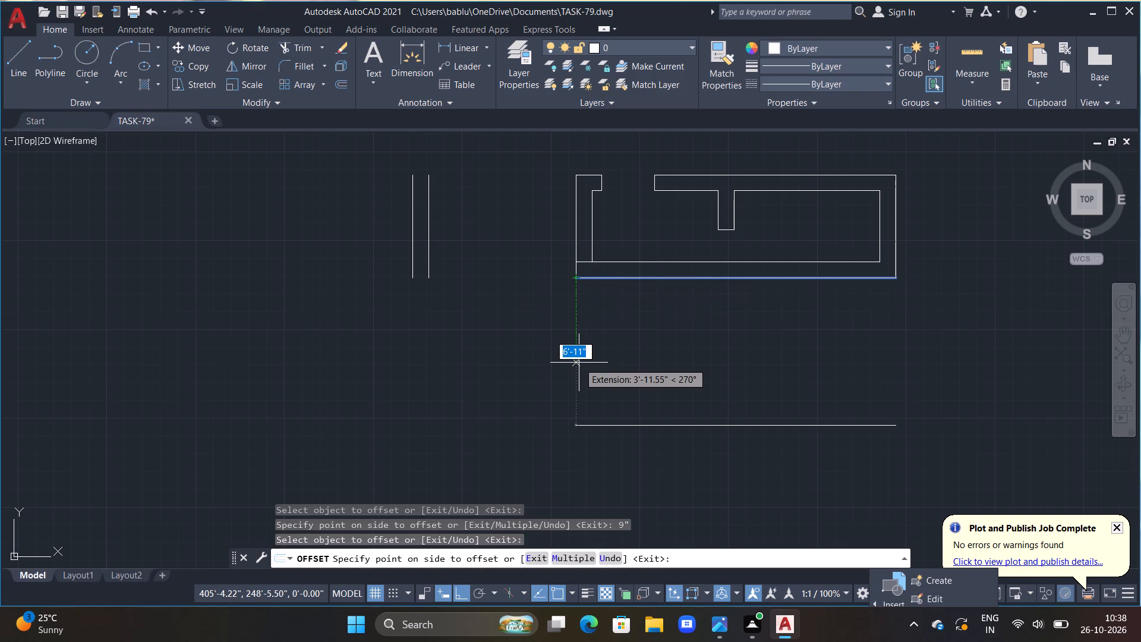
{"action": "type", "text": "8'66\""}
{"action": "key", "text": "BackSpace"}
{"action": "key", "text": "BackSpace"}
{"action": "key", "text": "shift+quotedbl"}
{"action": "key", "text": "Return"}
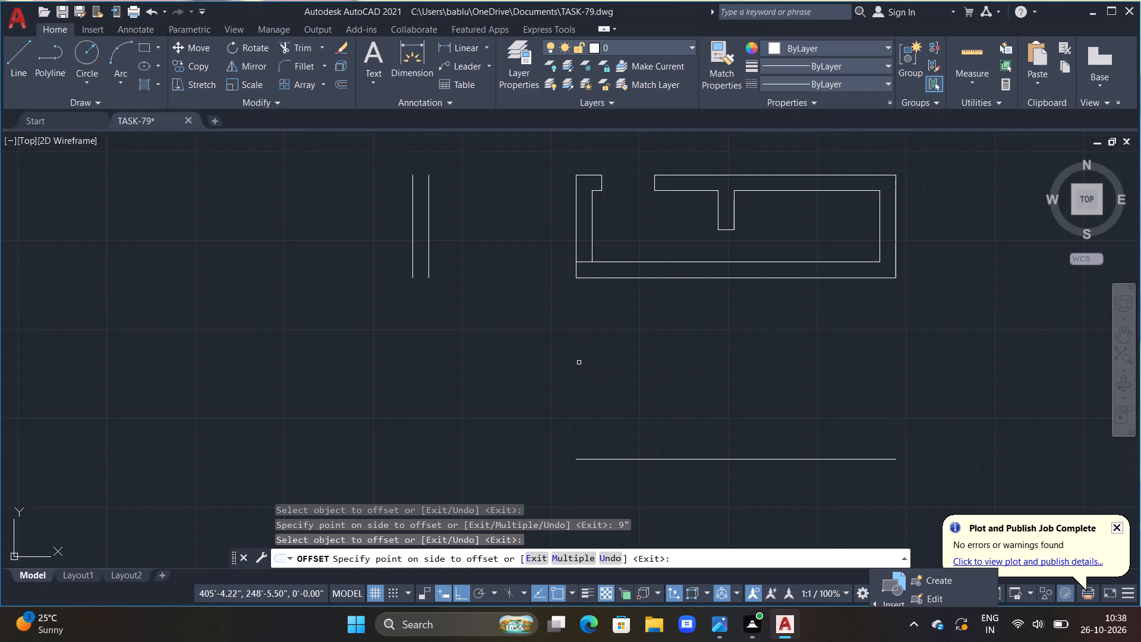
Offset the new lower horizontal line 9" downward to give the lower wall its thickness.
{"action": "middle_click_drag", "start_coordinate": [625, 442], "coordinate": [592, 385]}
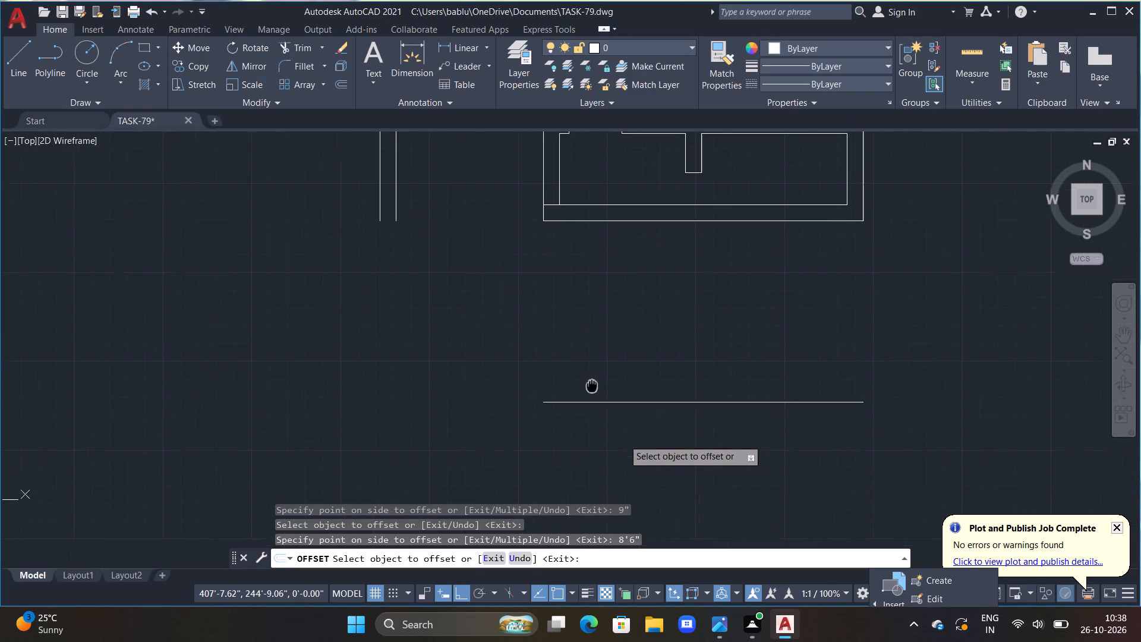
{"action": "middle_click_drag", "start_coordinate": [592, 385], "coordinate": [591, 384]}
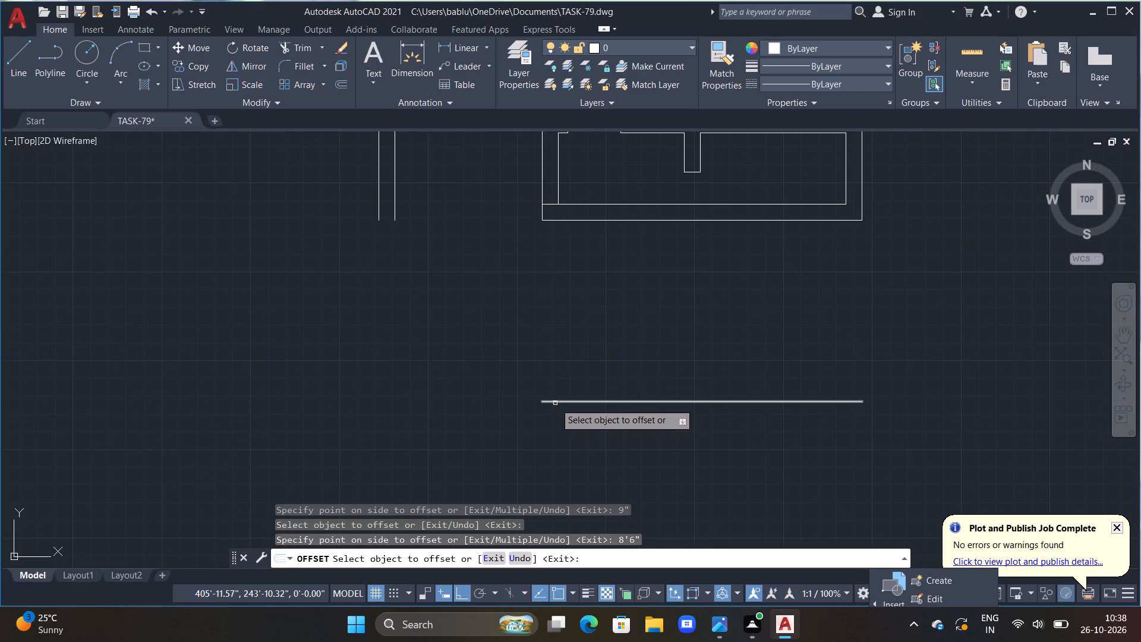
{"action": "left_click_drag", "start_coordinate": [555, 403], "coordinate": [562, 416]}
{"action": "type", "text": "9\"'"}
{"action": "key", "text": "BackSpace"}
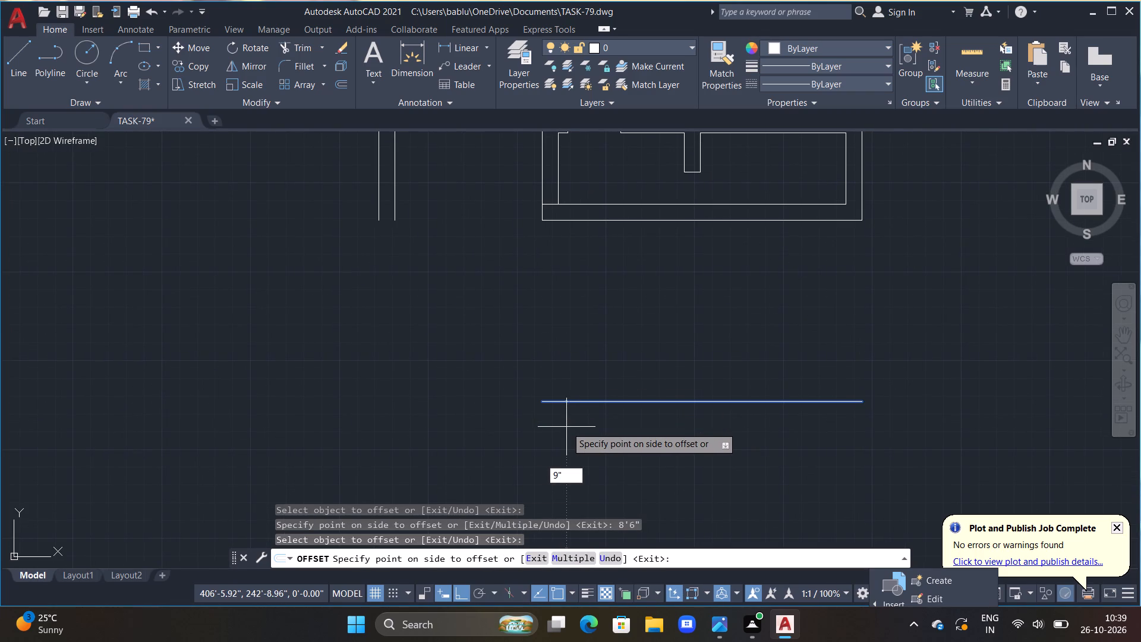
{"action": "key", "text": "Return"}
{"action": "middle_click_drag", "start_coordinate": [526, 397], "coordinate": [581, 384]}
{"action": "key", "text": "Escape"}
{"action": "key", "text": "Escape"}
{"action": "key", "text": "Escape"}
{"action": "key", "text": "Escape"}
{"action": "key", "text": "Escape"}
{"action": "key", "text": "Escape"}
{"action": "key", "text": "Escape"}
{"action": "key", "text": "Escape"}
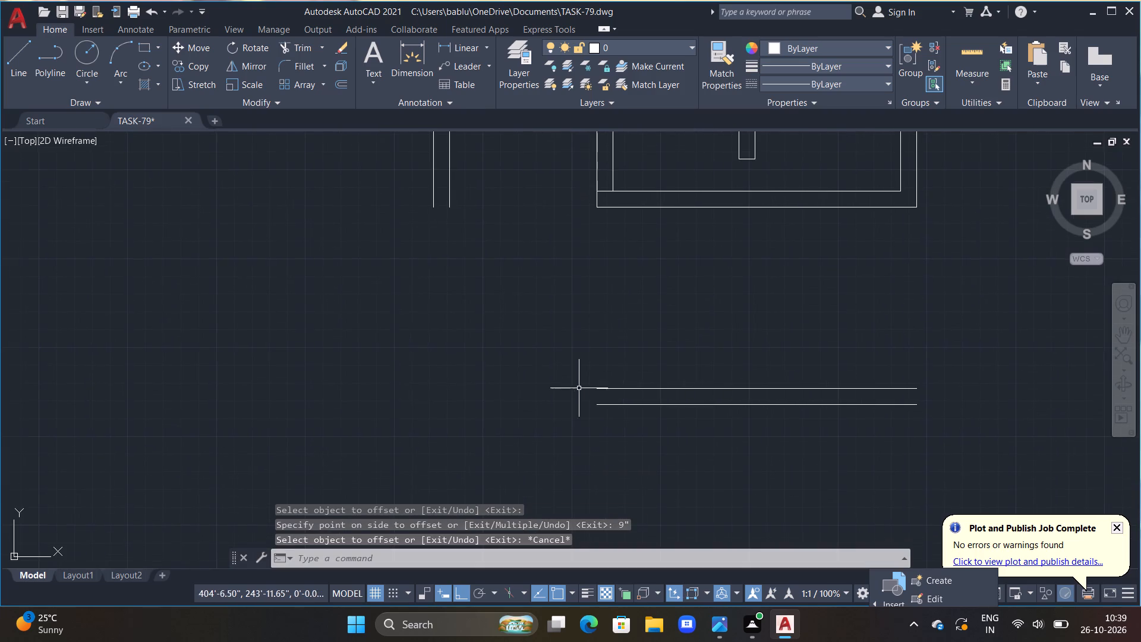
Draw the inner wall corner from the far-left wall's inner line down 8'6" and across to the lower wall's inner line.
{"action": "type", "text": "L"}
{"action": "key", "text": "space"}
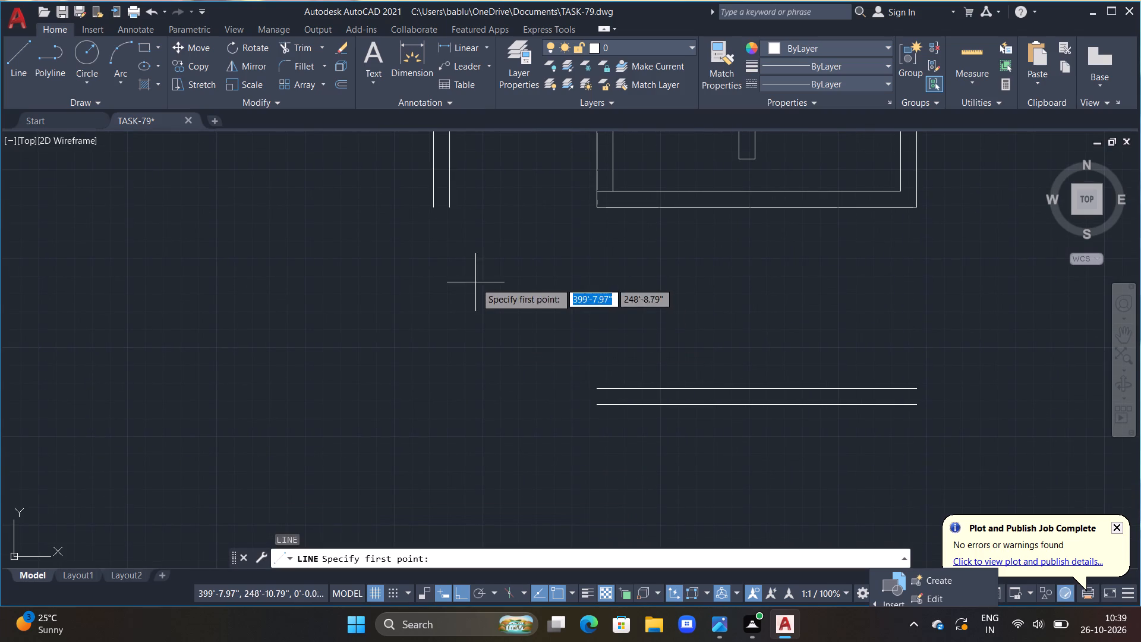
{"action": "left_click_drag", "start_coordinate": [447, 206], "coordinate": [446, 216]}
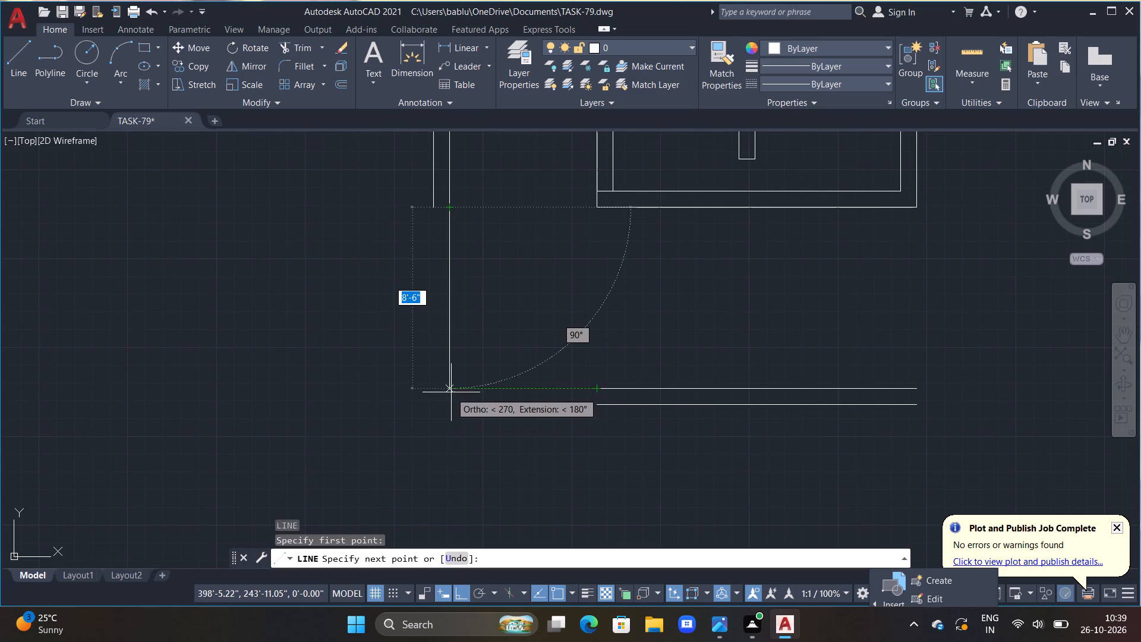
{"action": "left_click", "coordinate": [447, 388]}
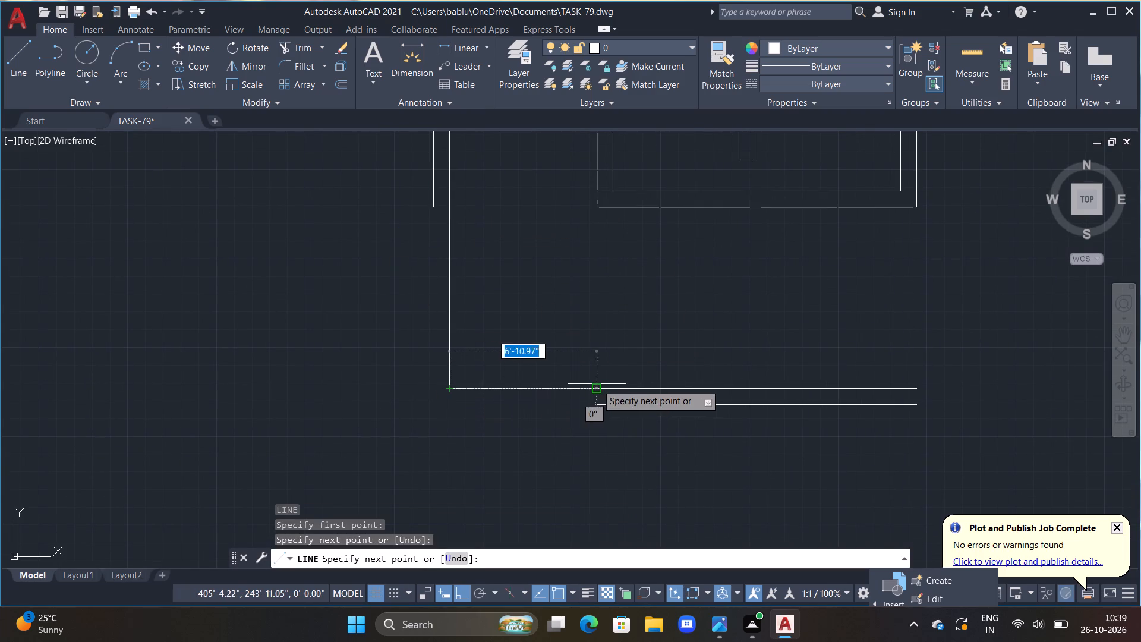
{"action": "double_click", "coordinate": [597, 386]}
{"action": "key", "text": "Escape"}
Draw the outer wall corner from the far-left wall's outer line down 9'3" and across to the lower wall's outer line.
{"action": "type", "text": "L"}
{"action": "key", "text": "space"}
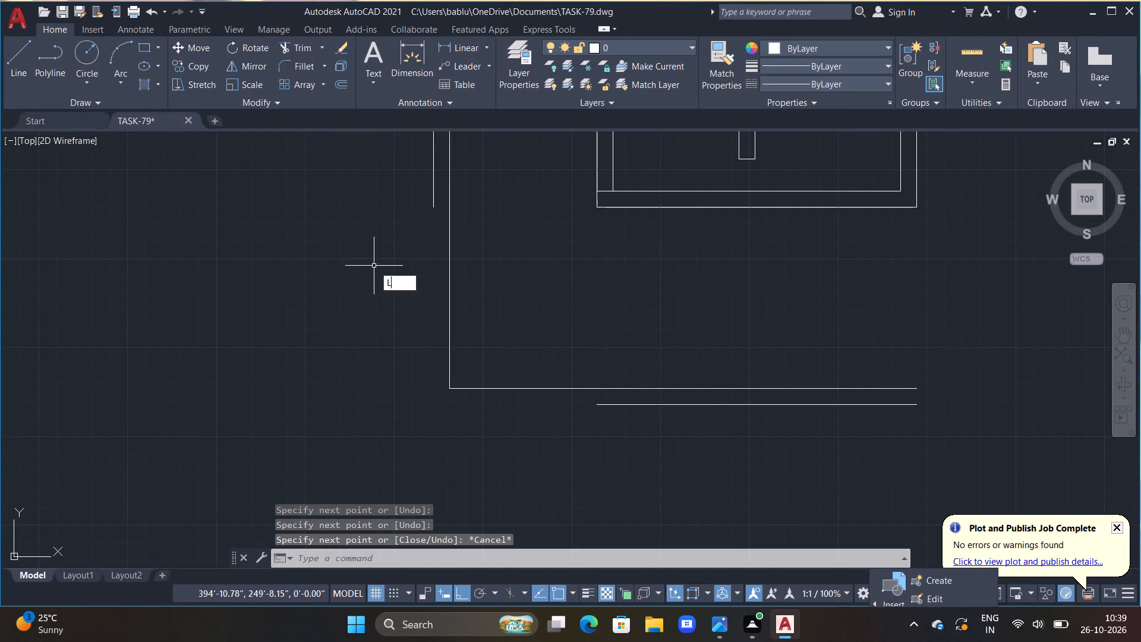
{"action": "left_click", "coordinate": [433, 209]}
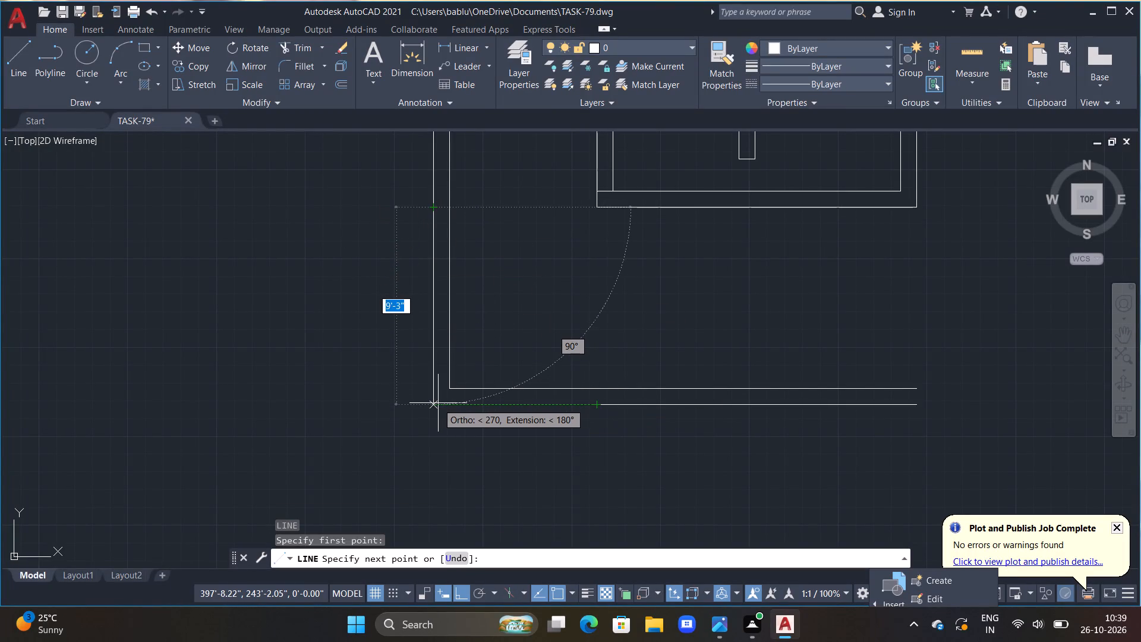
{"action": "double_click", "coordinate": [434, 405]}
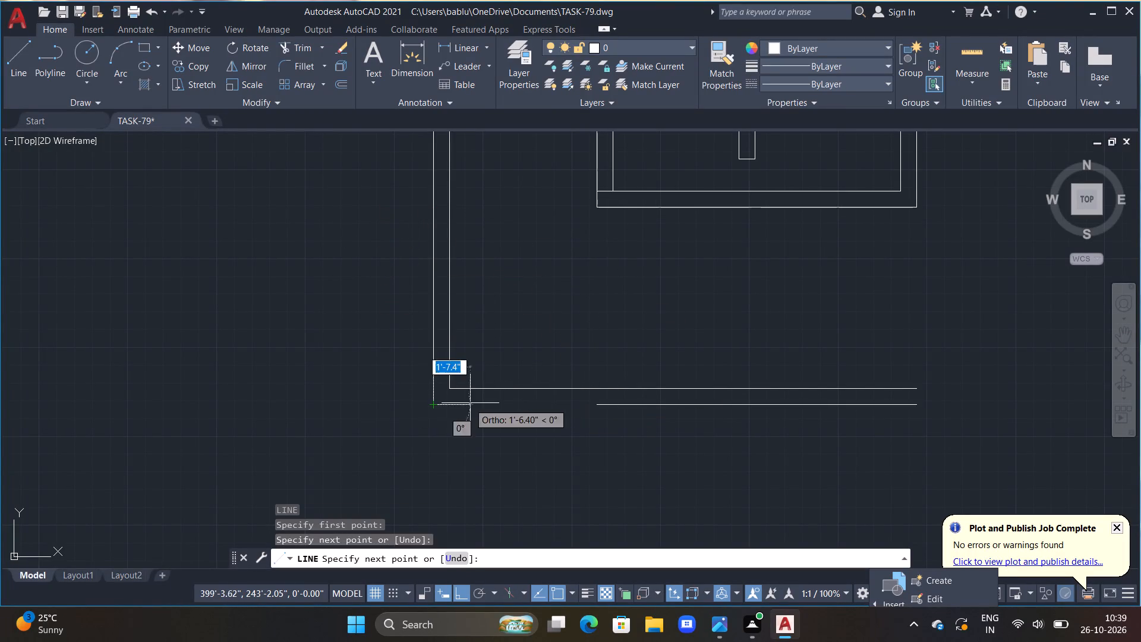
{"action": "left_click", "coordinate": [600, 404]}
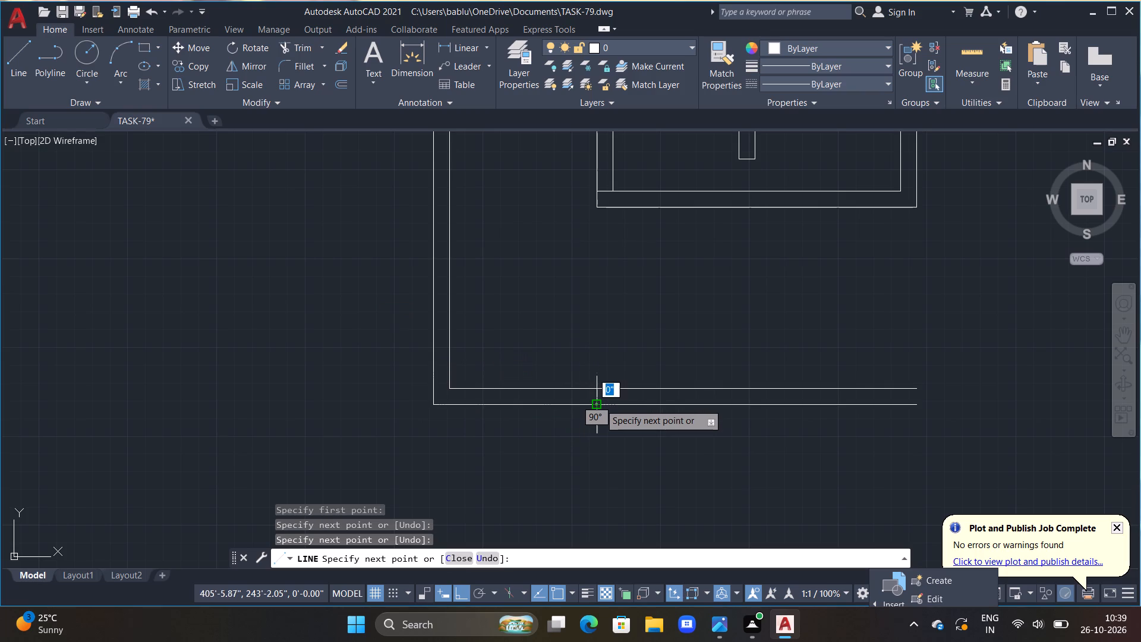
{"action": "key", "text": "Escape"}
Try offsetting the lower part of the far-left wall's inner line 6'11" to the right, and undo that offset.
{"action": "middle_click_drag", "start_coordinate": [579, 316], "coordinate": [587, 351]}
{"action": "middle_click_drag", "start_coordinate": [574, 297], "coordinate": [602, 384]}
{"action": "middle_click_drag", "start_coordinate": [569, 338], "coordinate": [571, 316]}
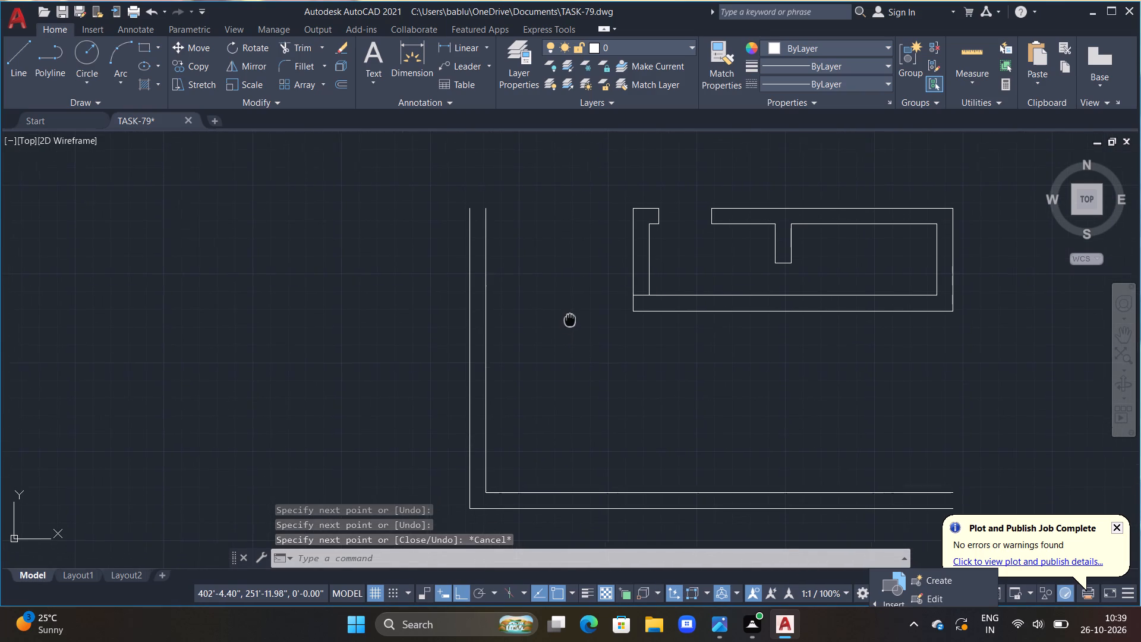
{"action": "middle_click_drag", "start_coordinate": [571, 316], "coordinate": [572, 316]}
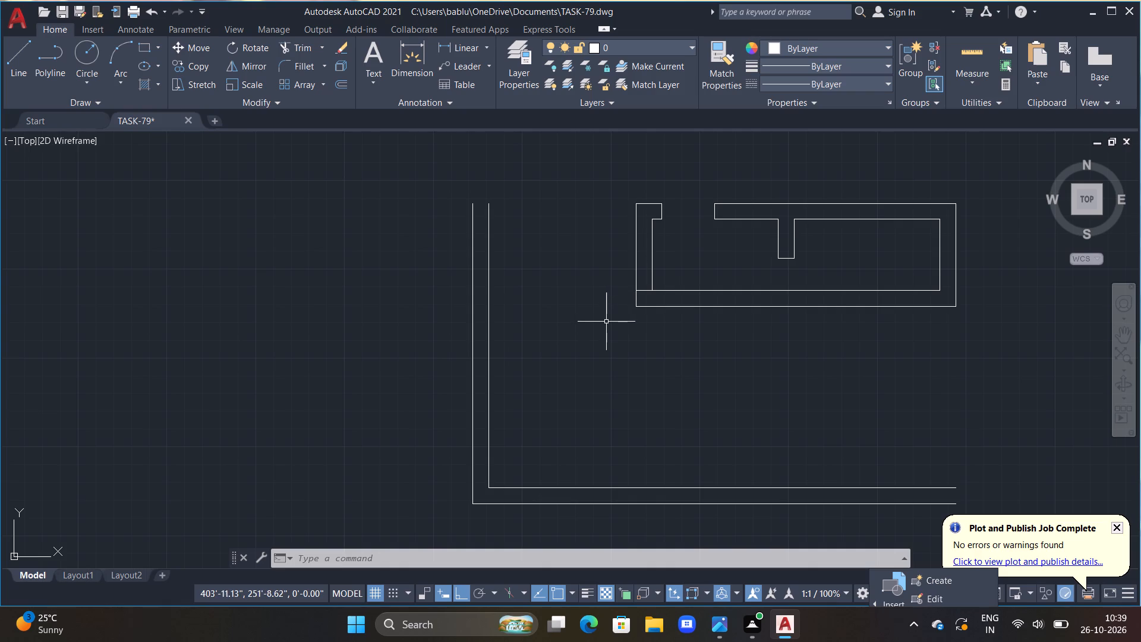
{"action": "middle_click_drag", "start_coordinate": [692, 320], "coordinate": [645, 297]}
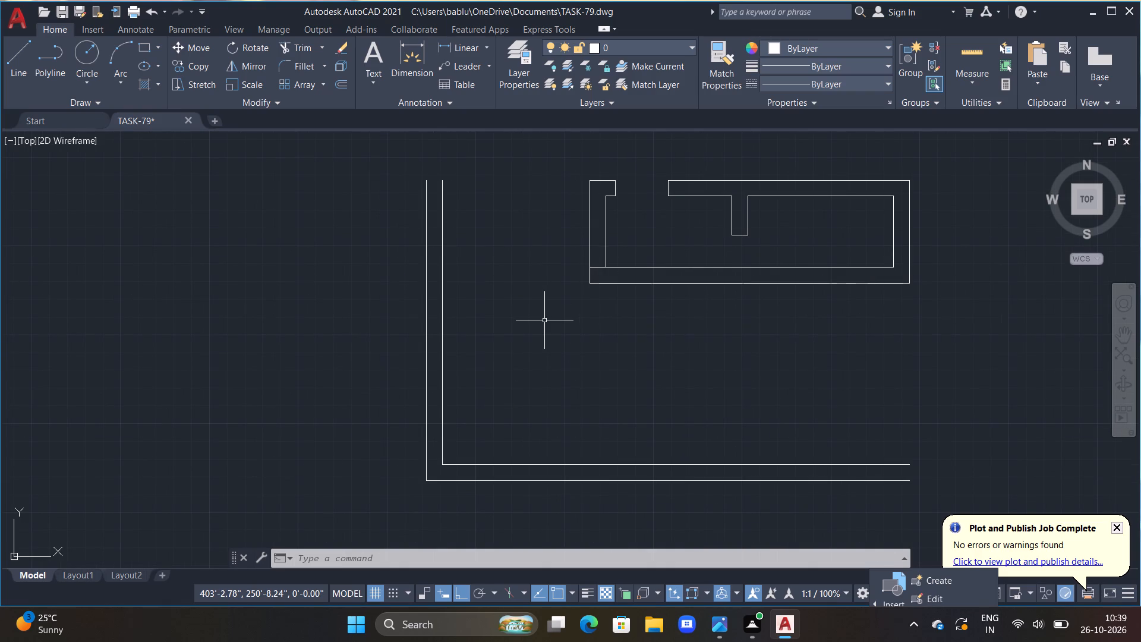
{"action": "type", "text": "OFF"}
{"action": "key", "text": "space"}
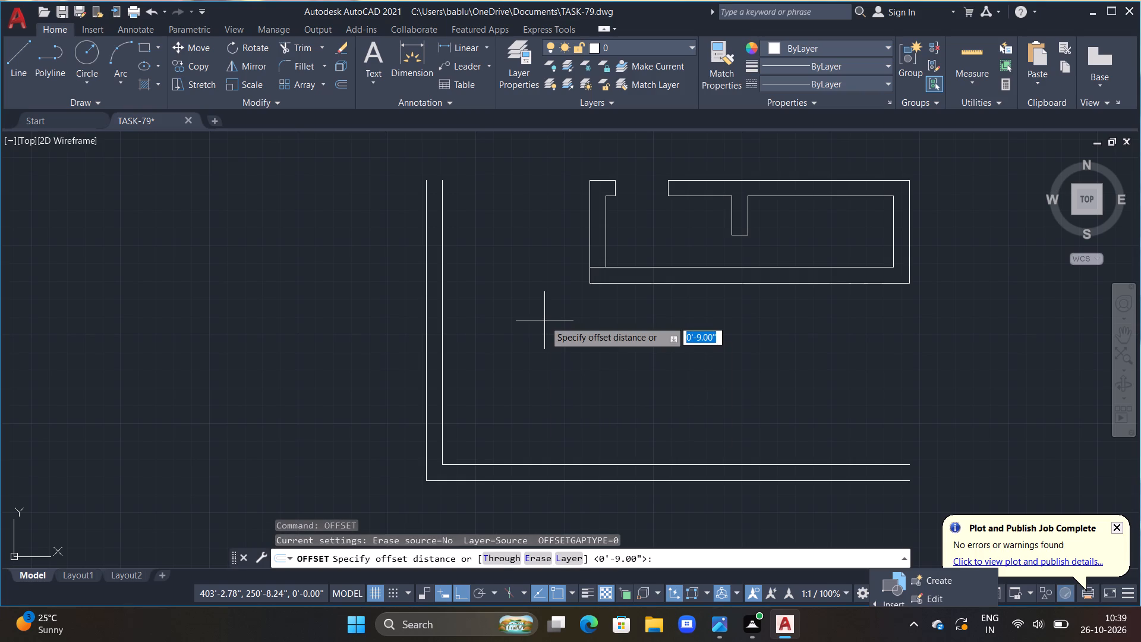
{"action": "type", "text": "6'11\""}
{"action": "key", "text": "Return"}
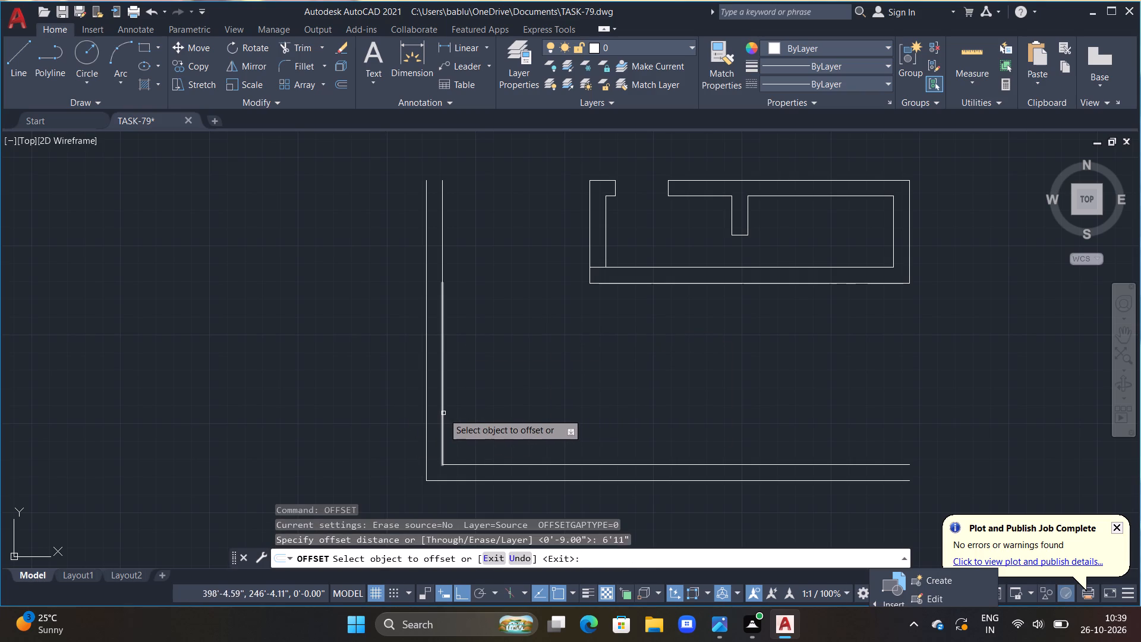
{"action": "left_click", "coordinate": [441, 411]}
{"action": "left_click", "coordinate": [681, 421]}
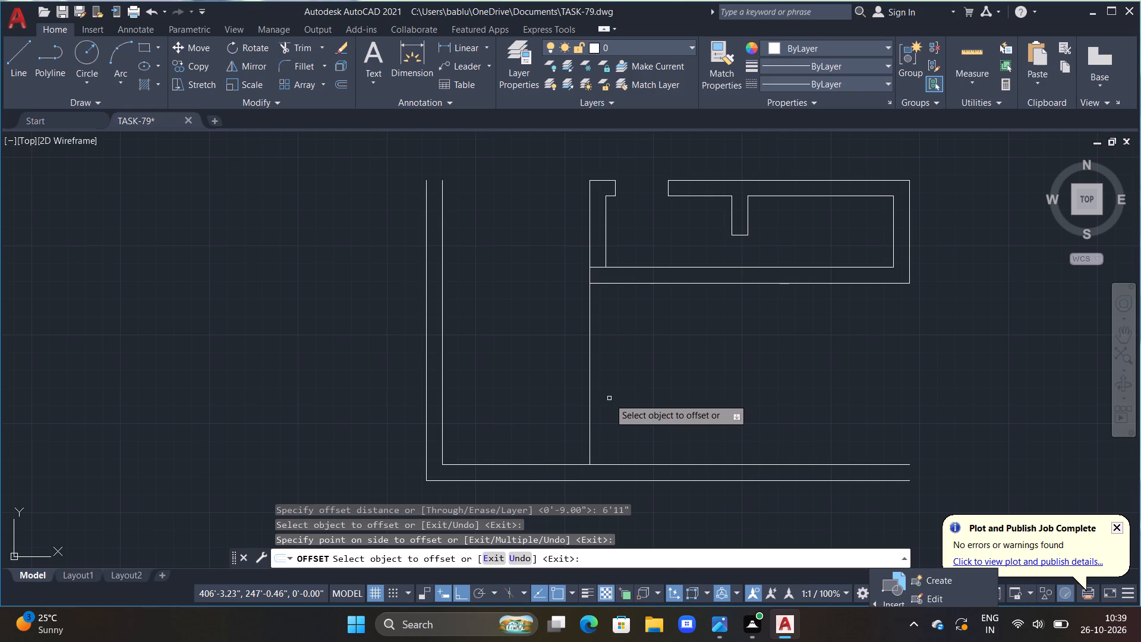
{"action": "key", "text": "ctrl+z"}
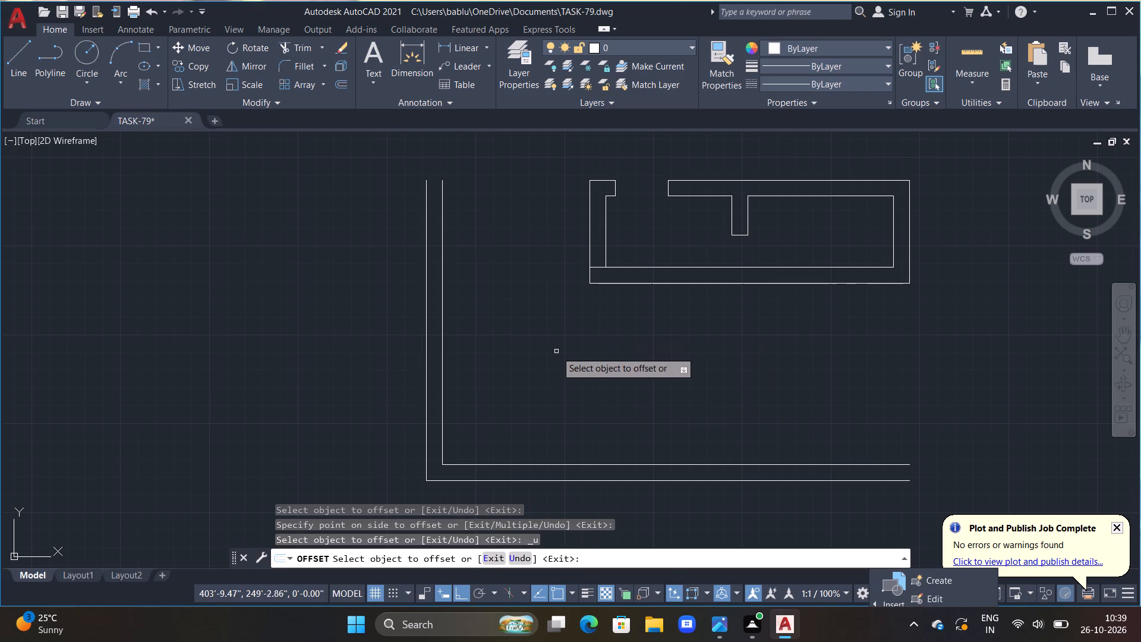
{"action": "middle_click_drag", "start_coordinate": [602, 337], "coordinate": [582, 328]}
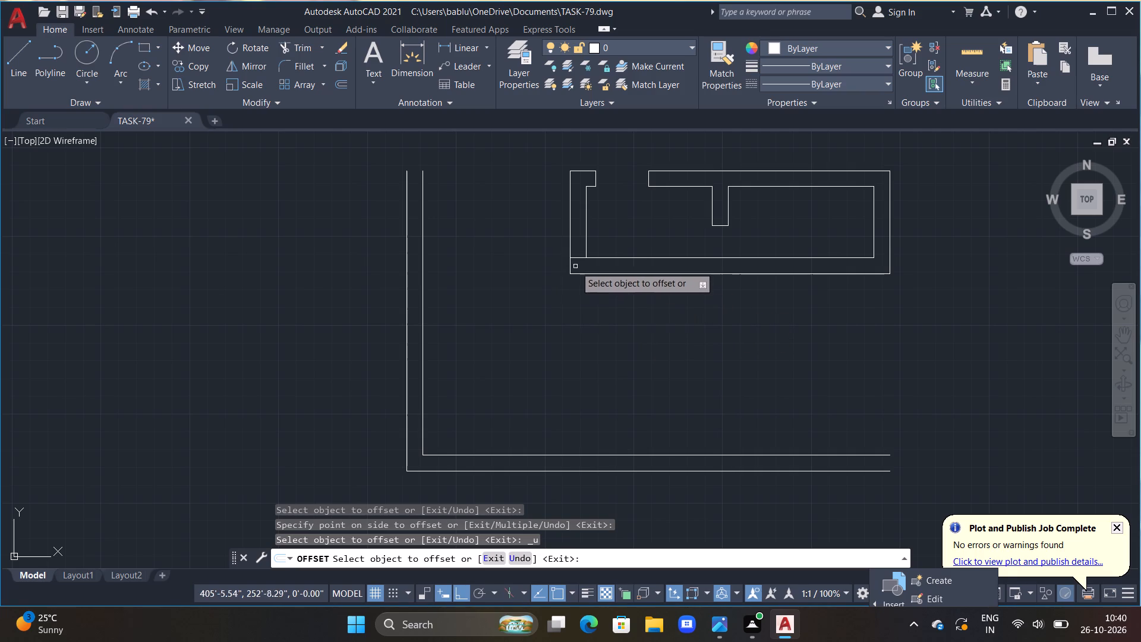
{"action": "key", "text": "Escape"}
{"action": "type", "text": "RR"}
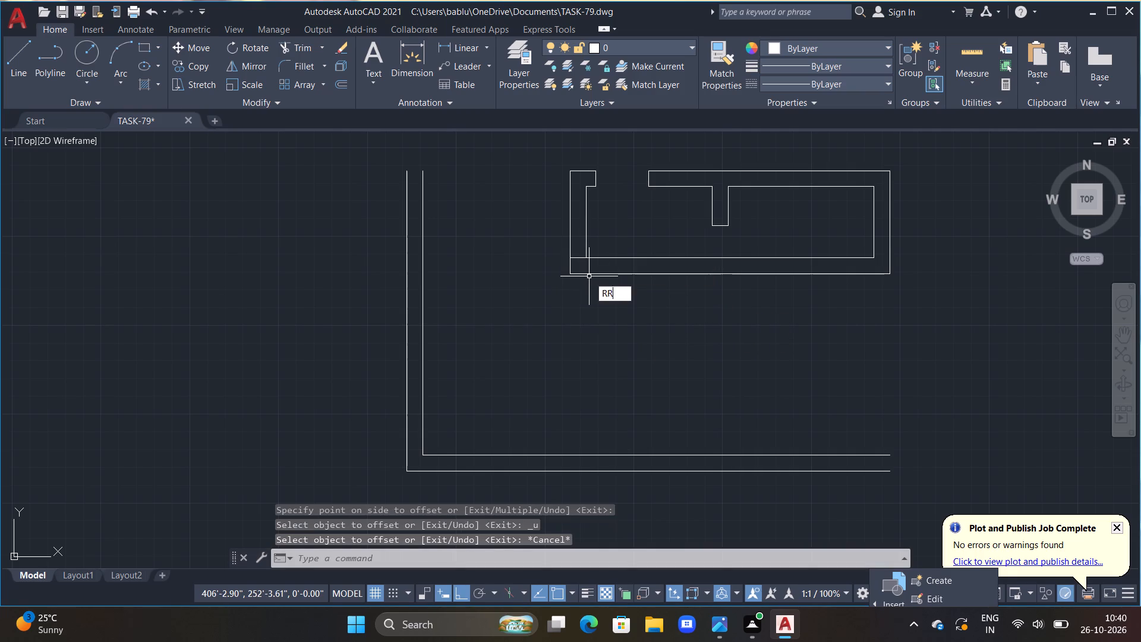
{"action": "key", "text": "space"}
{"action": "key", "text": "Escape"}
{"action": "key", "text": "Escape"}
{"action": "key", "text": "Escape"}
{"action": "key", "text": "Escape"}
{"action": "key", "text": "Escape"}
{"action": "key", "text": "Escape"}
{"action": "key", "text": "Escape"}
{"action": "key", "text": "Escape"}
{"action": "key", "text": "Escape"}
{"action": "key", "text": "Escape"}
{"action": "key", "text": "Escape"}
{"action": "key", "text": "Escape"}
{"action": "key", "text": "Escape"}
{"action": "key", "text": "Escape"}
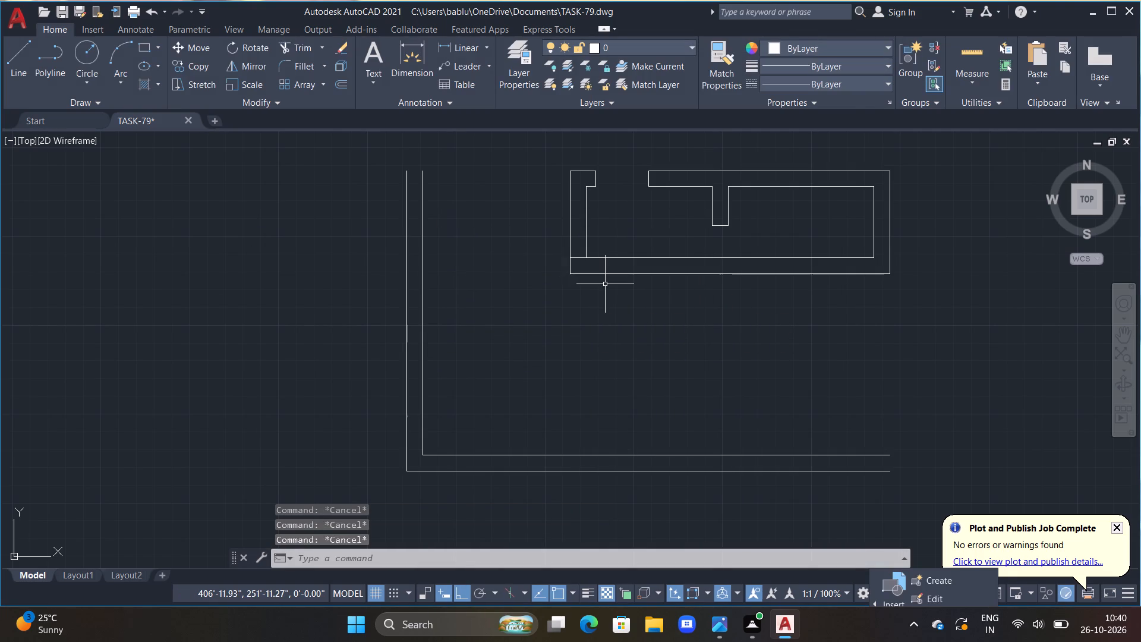
Trim the bottom wall's inner line where it crosses the left wall at the upper room's lower-left corner.
{"action": "type", "text": "TR"}
{"action": "key", "text": "space"}
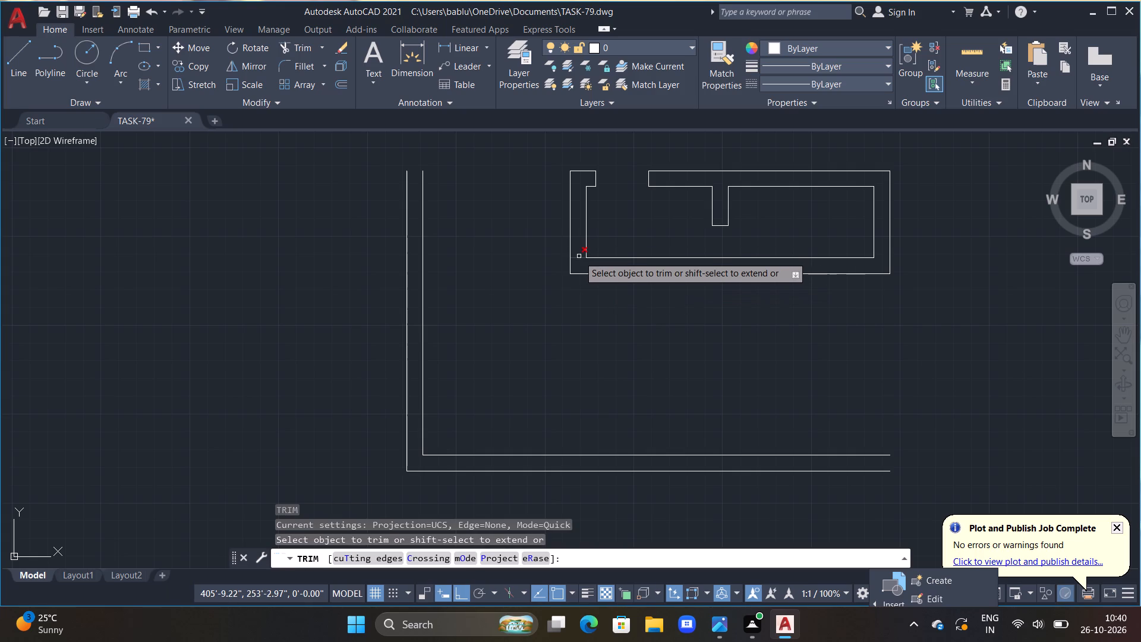
{"action": "left_click", "coordinate": [579, 256]}
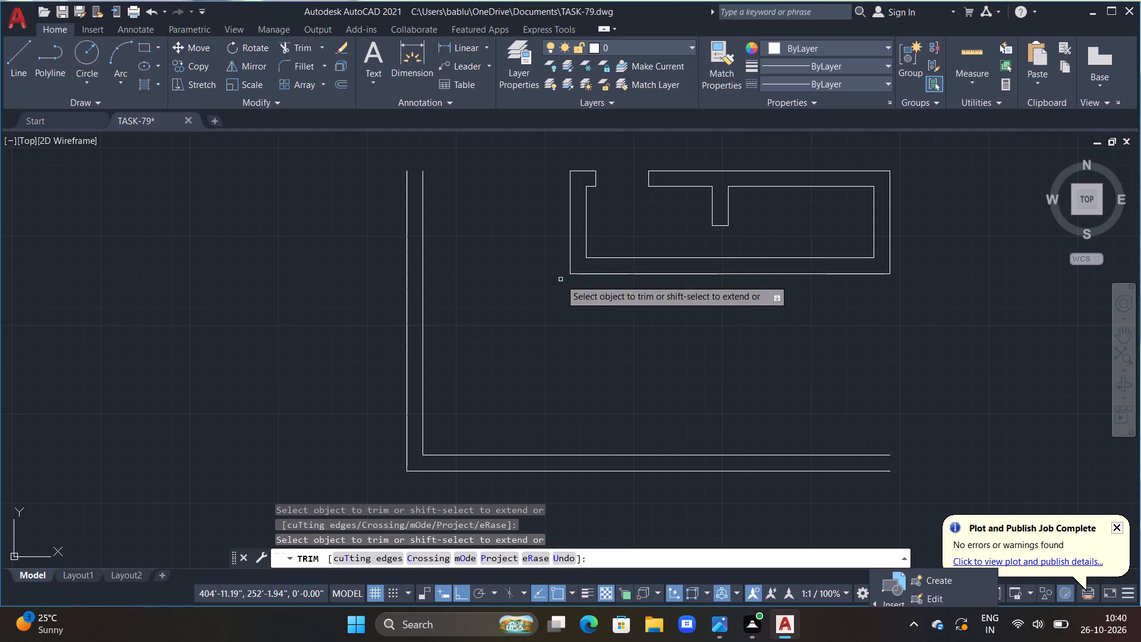
{"action": "key", "text": "Escape"}
Draw a 4.5" by 9" projection outward from the left wall at the upper room's lower-left corner.
{"action": "middle_click_drag", "start_coordinate": [534, 266], "coordinate": [608, 291]}
{"action": "scroll", "coordinate": [573, 287], "scroll_direction": "up", "scroll_amount": 1}
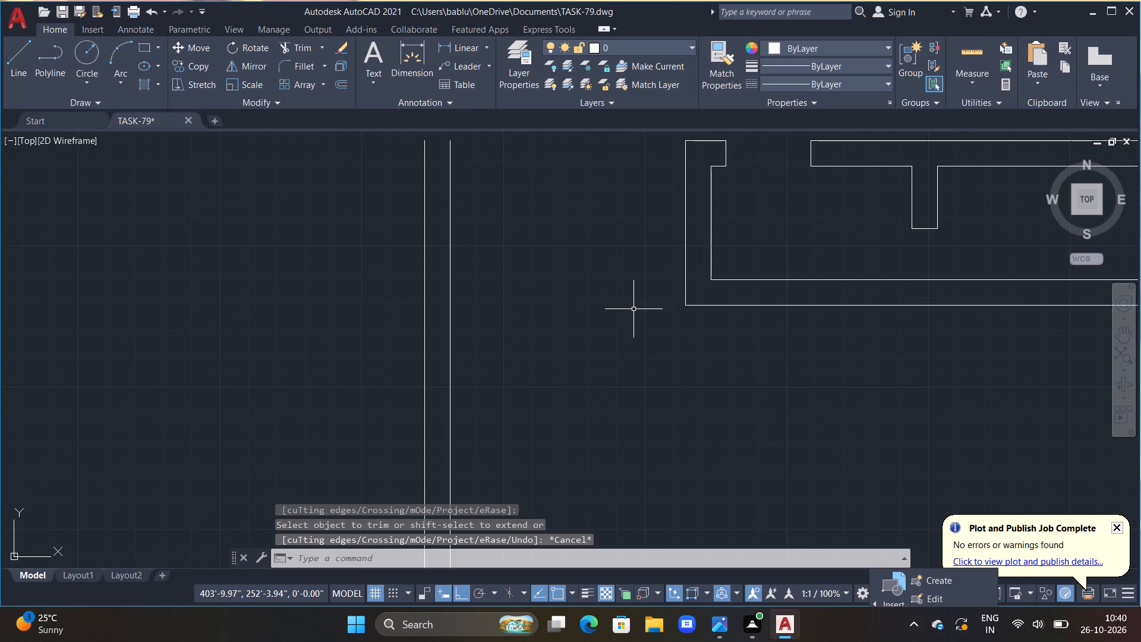
{"action": "type", "text": "L"}
{"action": "key", "text": "space"}
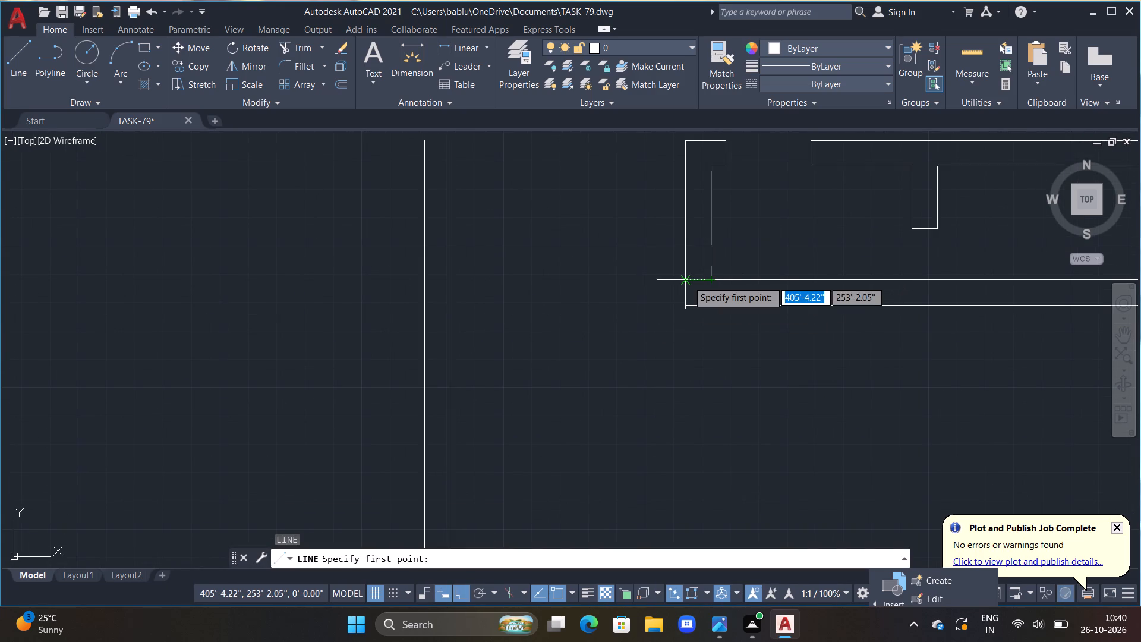
{"action": "left_click", "coordinate": [688, 281]}
{"action": "key", "text": "1"}
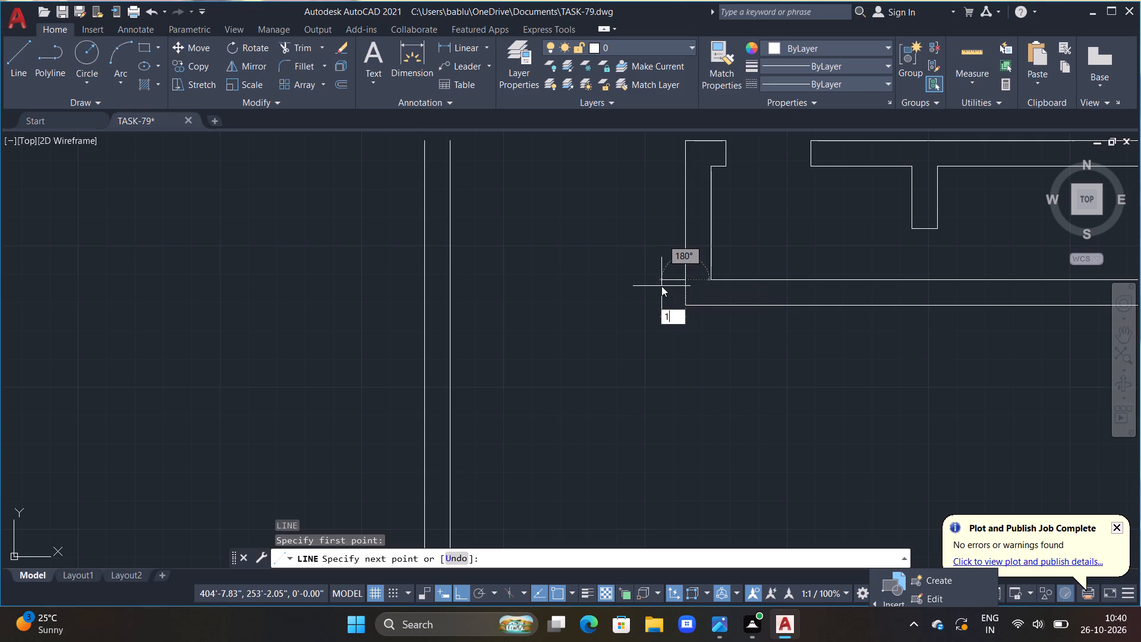
{"action": "key", "text": "BackSpace"}
{"action": "type", "text": "4.5\""}
{"action": "key", "text": "Return"}
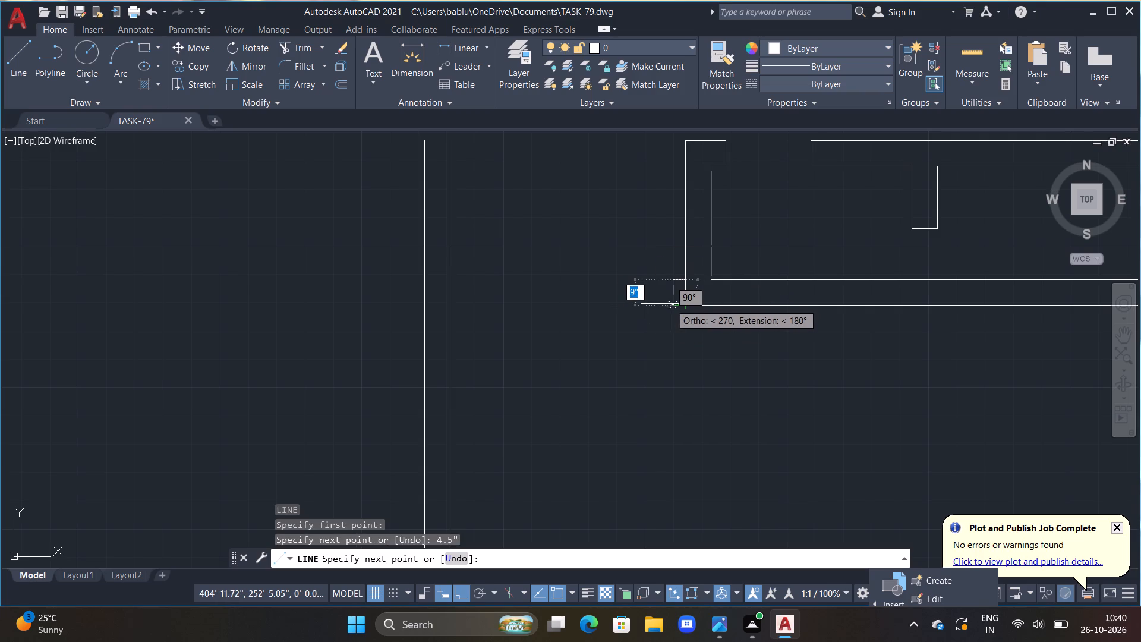
{"action": "left_click", "coordinate": [675, 306]}
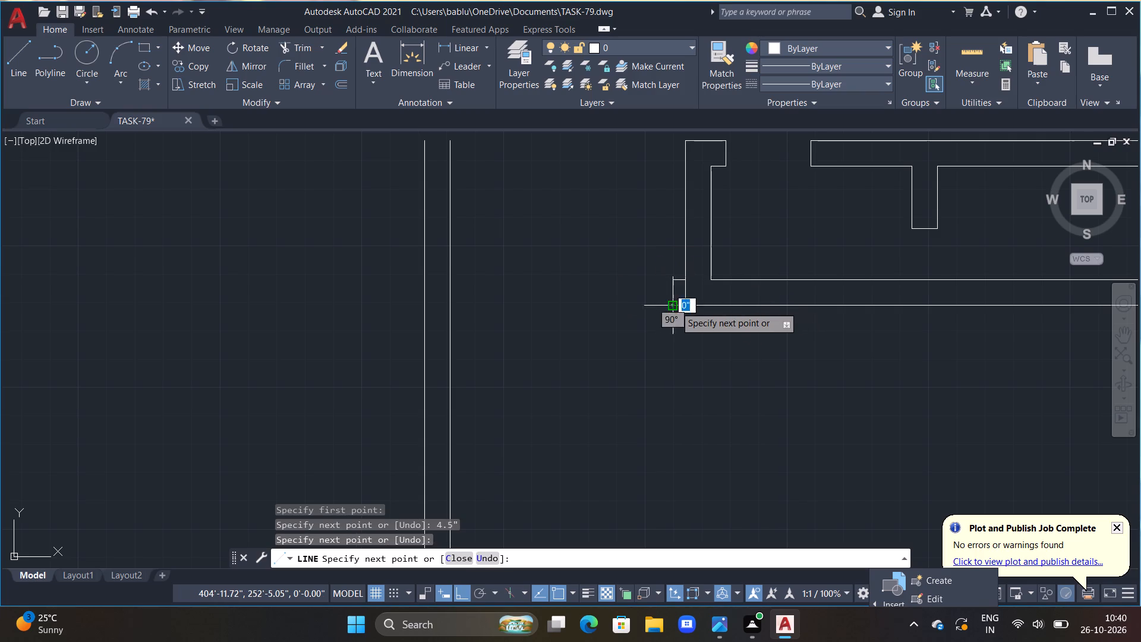
{"action": "double_click", "coordinate": [685, 306]}
{"action": "key", "text": "Escape"}
Trim the left wall's outer line where it runs through the small projection at the upper room's lower-left corner.
{"action": "key", "text": "t"}
{"action": "key", "text": "r"}
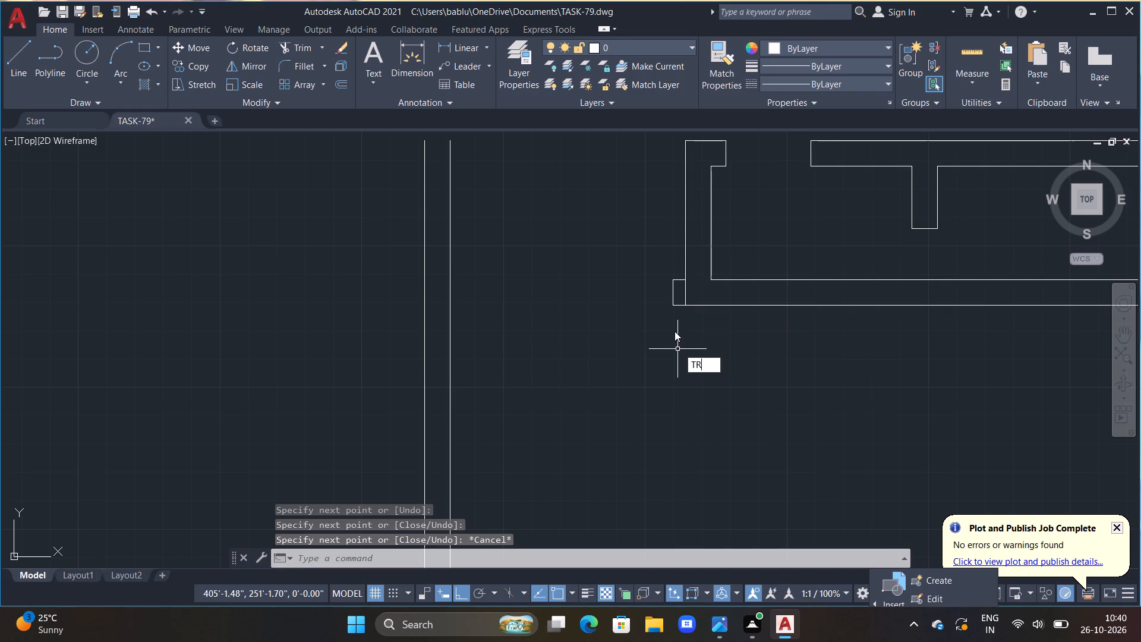
{"action": "key", "text": "space"}
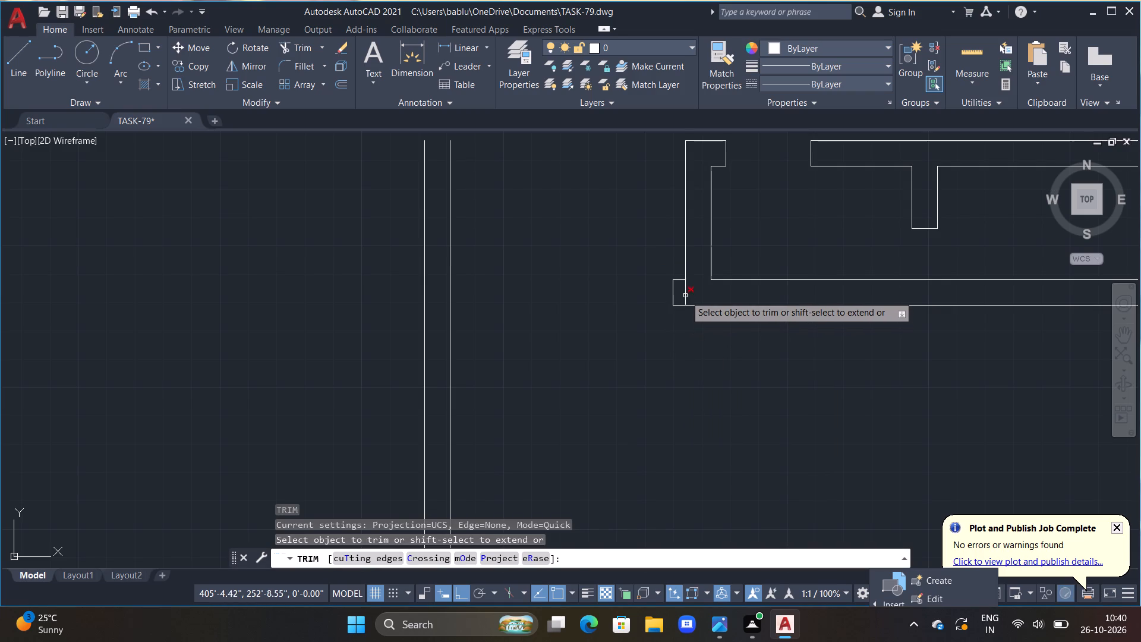
{"action": "left_click", "coordinate": [685, 295]}
{"action": "scroll", "coordinate": [683, 311], "scroll_direction": "down", "scroll_amount": 1}
{"action": "middle_click_drag", "start_coordinate": [691, 326], "coordinate": [591, 316]}
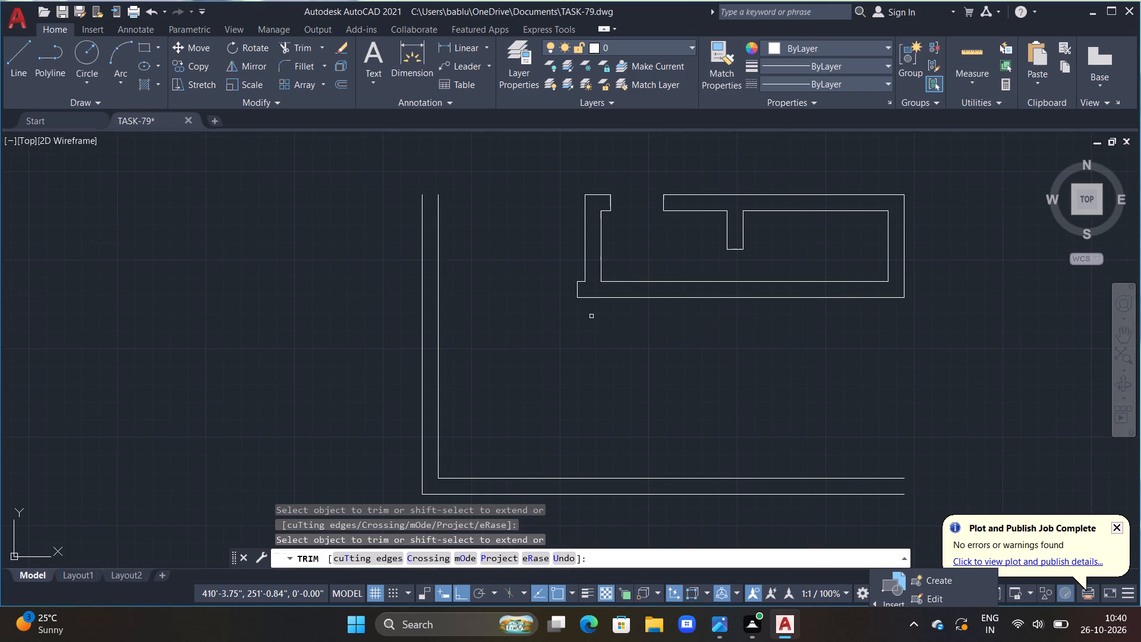
{"action": "middle_click_drag", "start_coordinate": [573, 314], "coordinate": [621, 325]}
{"action": "middle_click_drag", "start_coordinate": [575, 309], "coordinate": [609, 305]}
{"action": "key", "text": "Escape"}
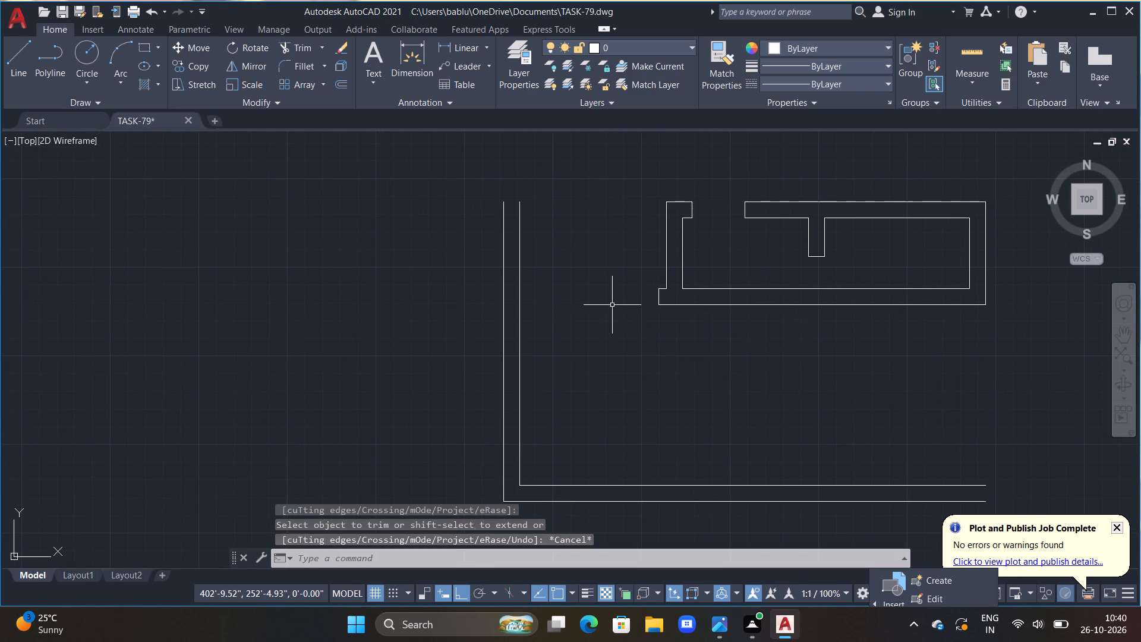
{"action": "key", "text": "Escape"}
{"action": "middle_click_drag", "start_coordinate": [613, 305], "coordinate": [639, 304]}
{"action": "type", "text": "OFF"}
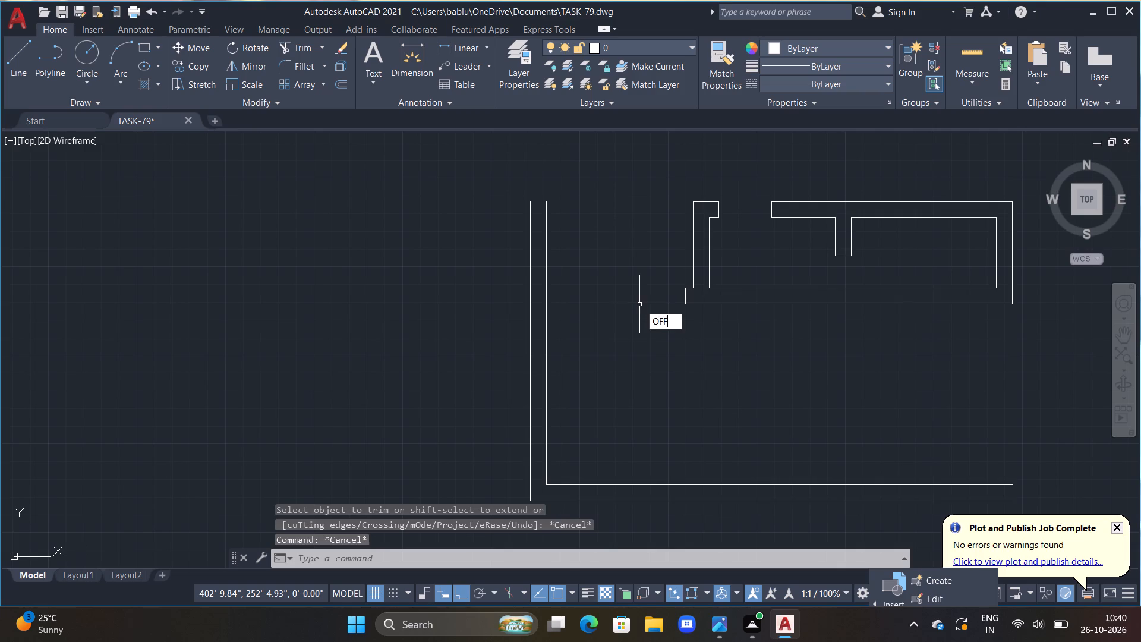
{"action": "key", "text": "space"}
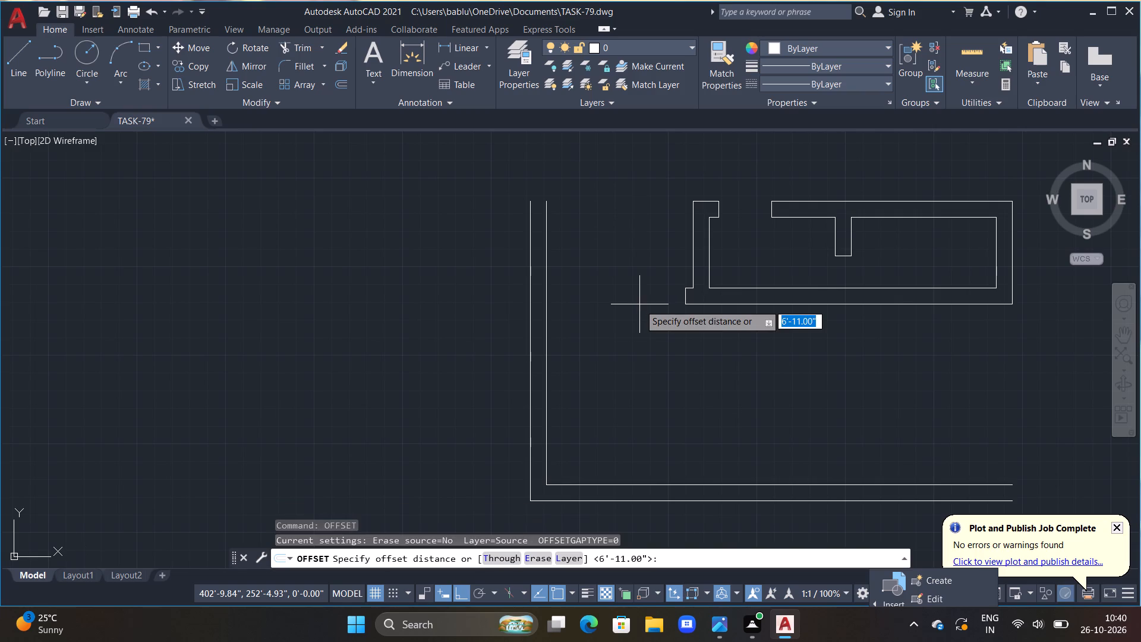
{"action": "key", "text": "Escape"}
Check the width of the opening in the upper room's top wall between its two upper jamb corners.
{"action": "type", "text": "L"}
{"action": "key", "text": "space"}
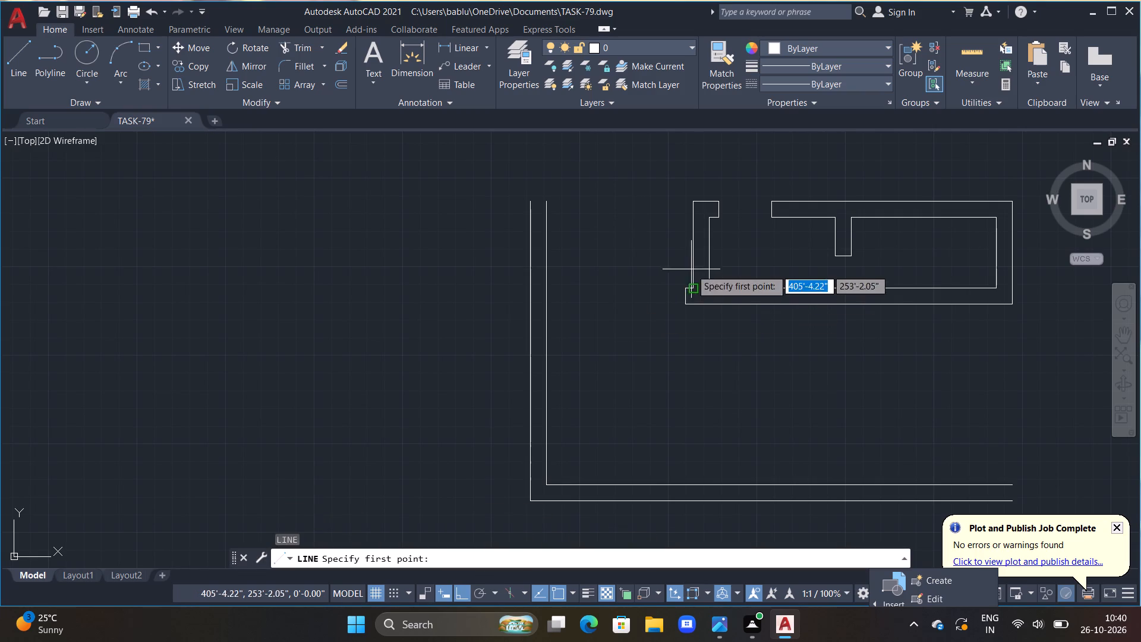
{"action": "left_click", "coordinate": [715, 203]}
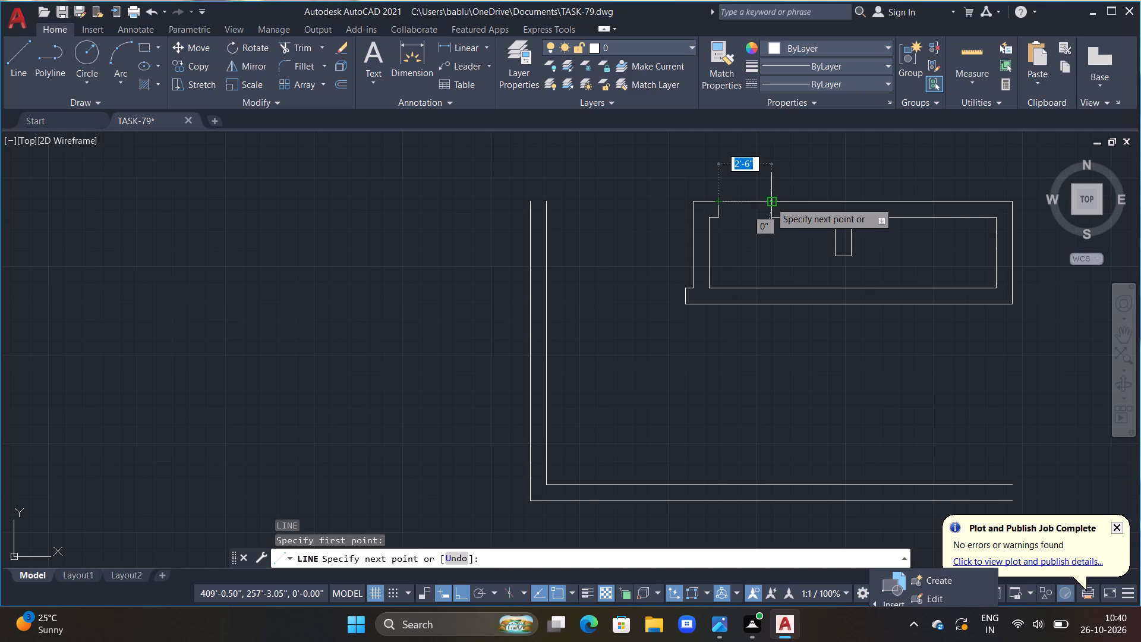
{"action": "key", "text": "Escape"}
Offset the left edge of the small projection at the upper room's lower-left corner 2'6" to the left.
{"action": "type", "text": "OFF 2'6\""}
{"action": "key", "text": "Return"}
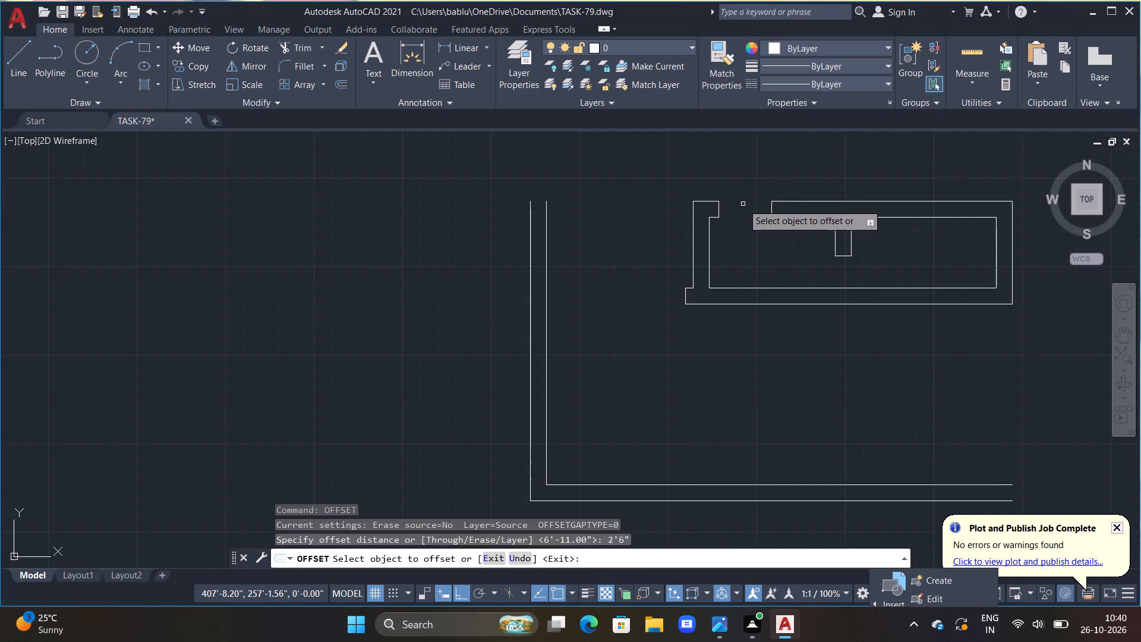
{"action": "double_click", "coordinate": [683, 298]}
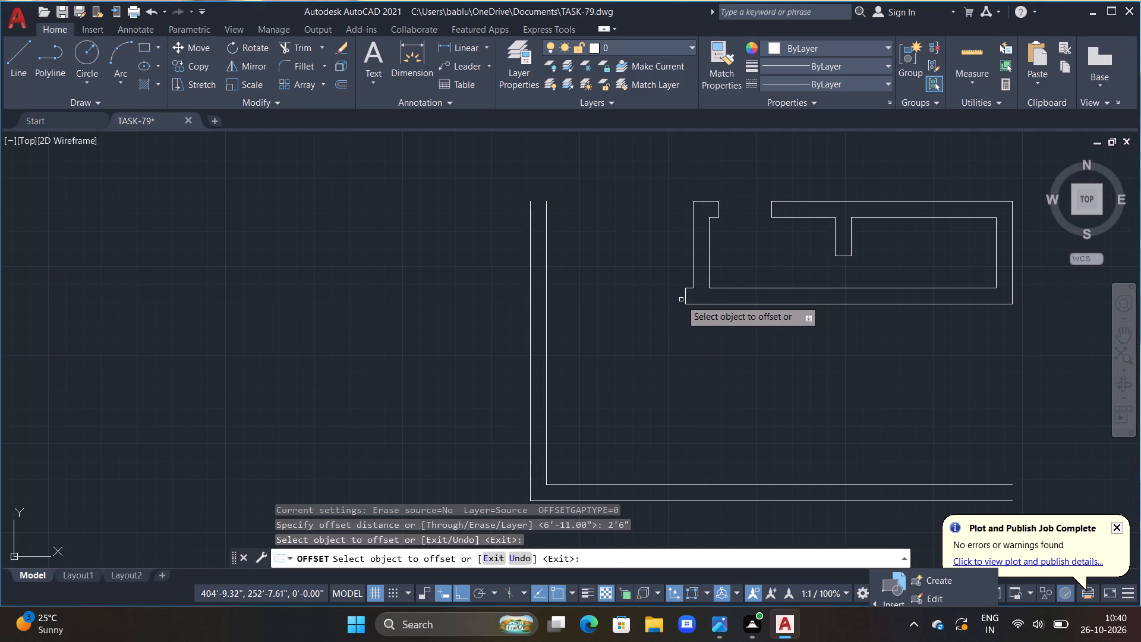
{"action": "left_click", "coordinate": [685, 301]}
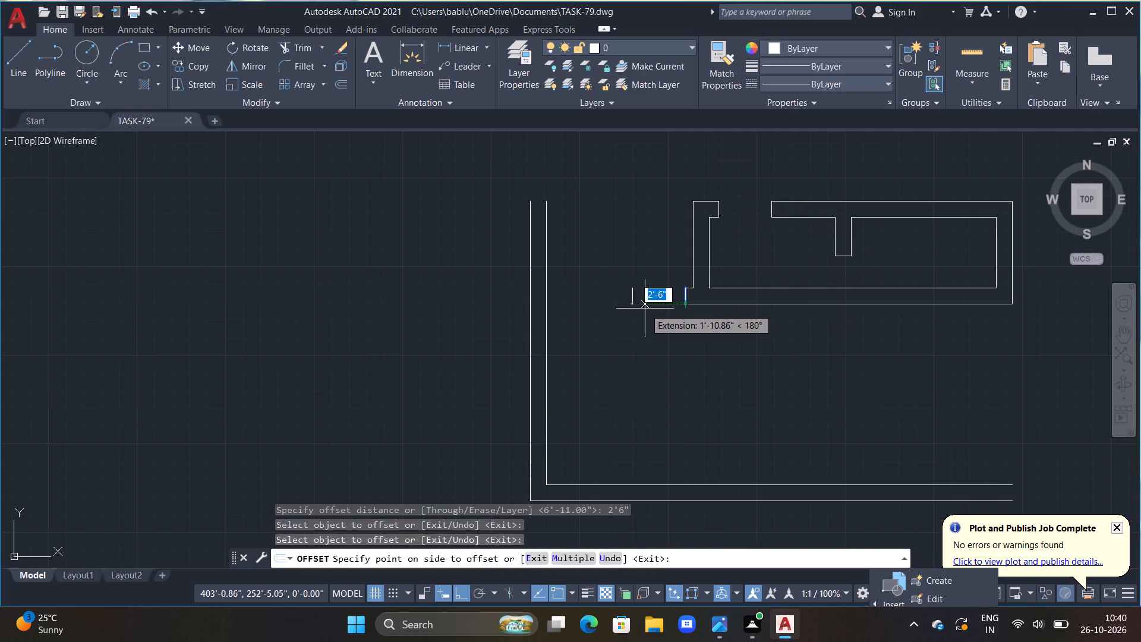
{"action": "left_click", "coordinate": [645, 309]}
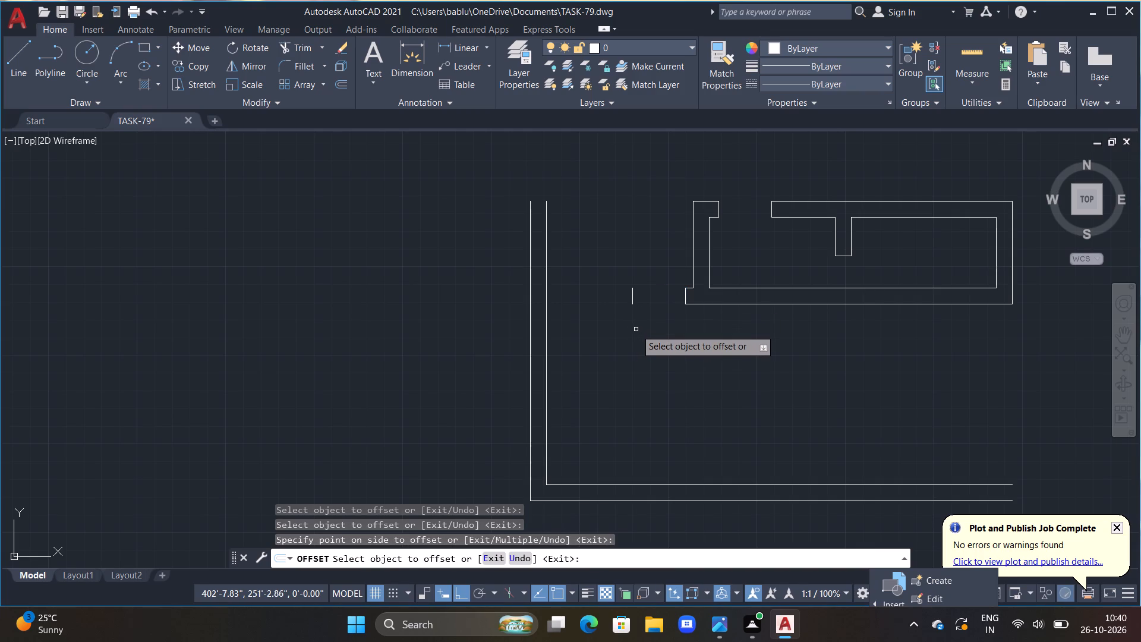
{"action": "key", "text": "Escape"}
{"action": "key", "text": "Escape"}
{"action": "key", "text": "Escape"}
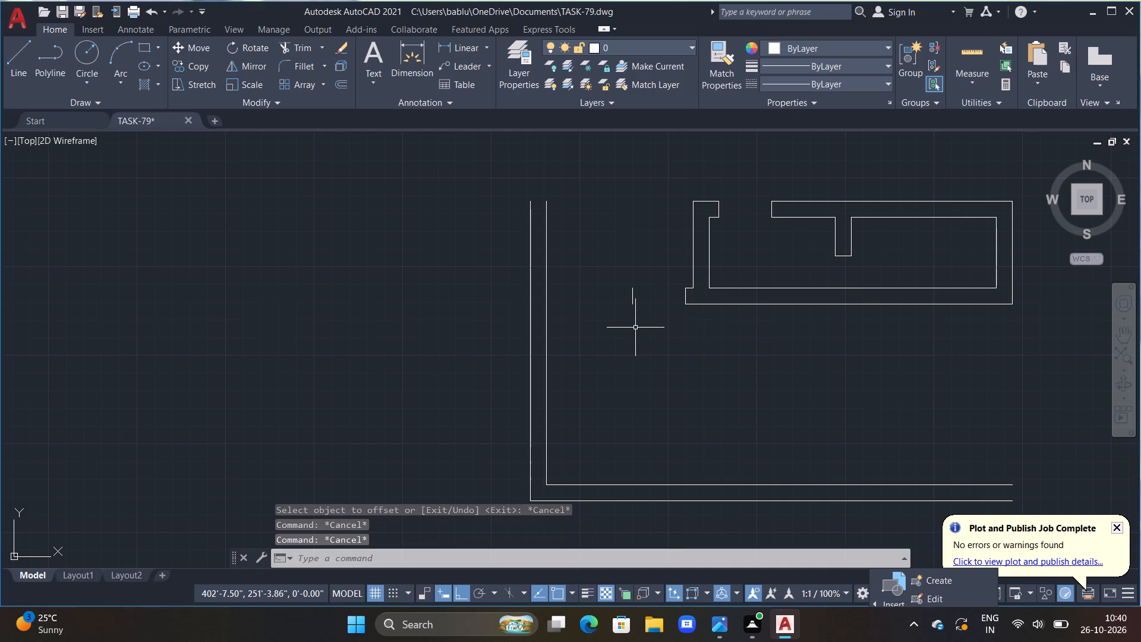
{"action": "key", "text": "Escape"}
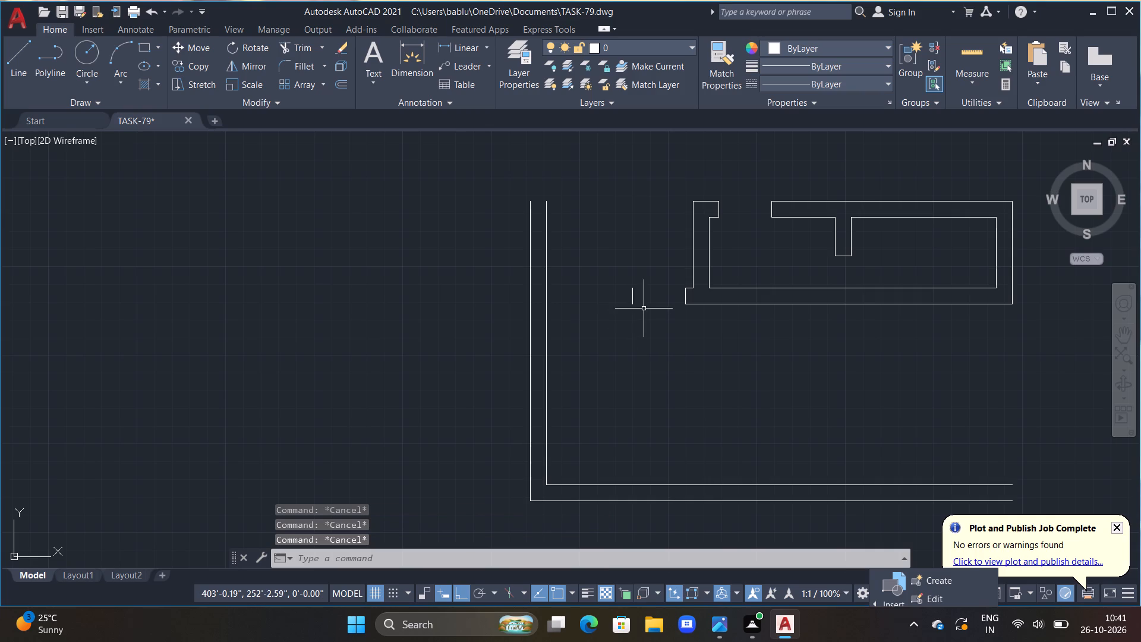
Draw connected lines from the offset edge's lower end: 9" left, 2' up, and left past the far-left wall's inner line.
{"action": "middle_click_drag", "start_coordinate": [644, 309], "coordinate": [687, 290]}
{"action": "type", "text": "L"}
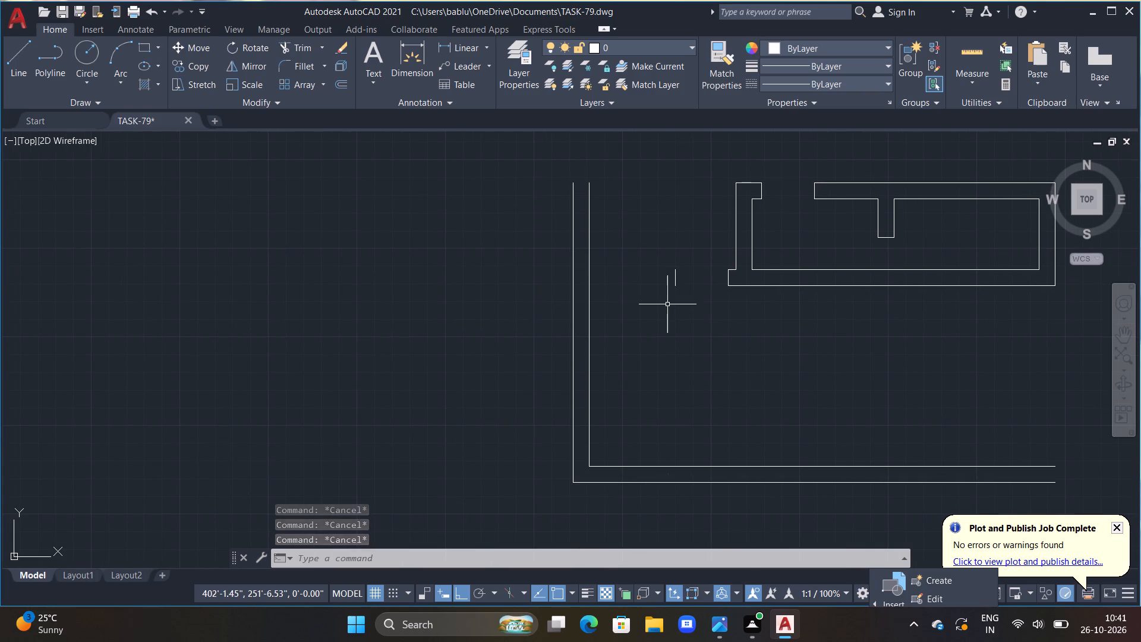
{"action": "key", "text": "space"}
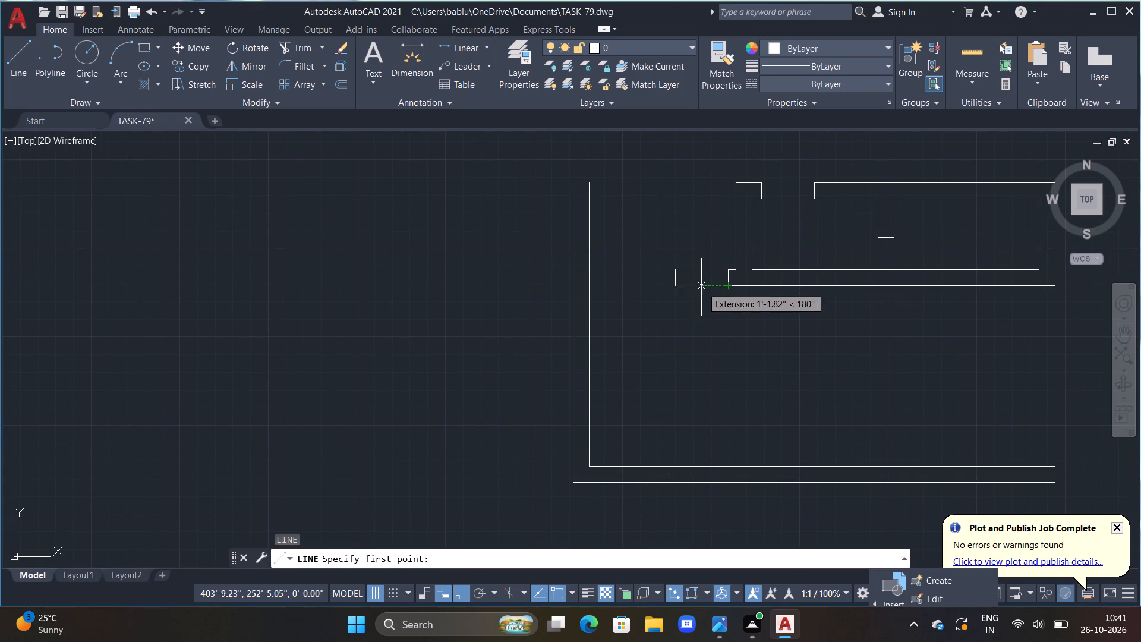
{"action": "left_click", "coordinate": [675, 287]}
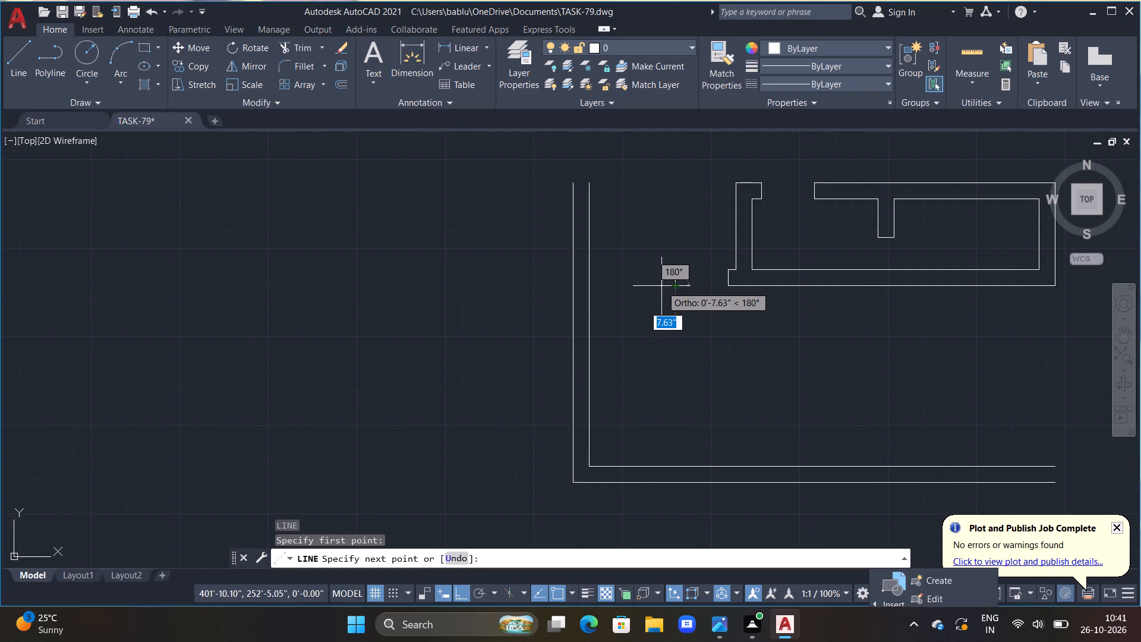
{"action": "type", "text": "9\""}
{"action": "key", "text": "Return"}
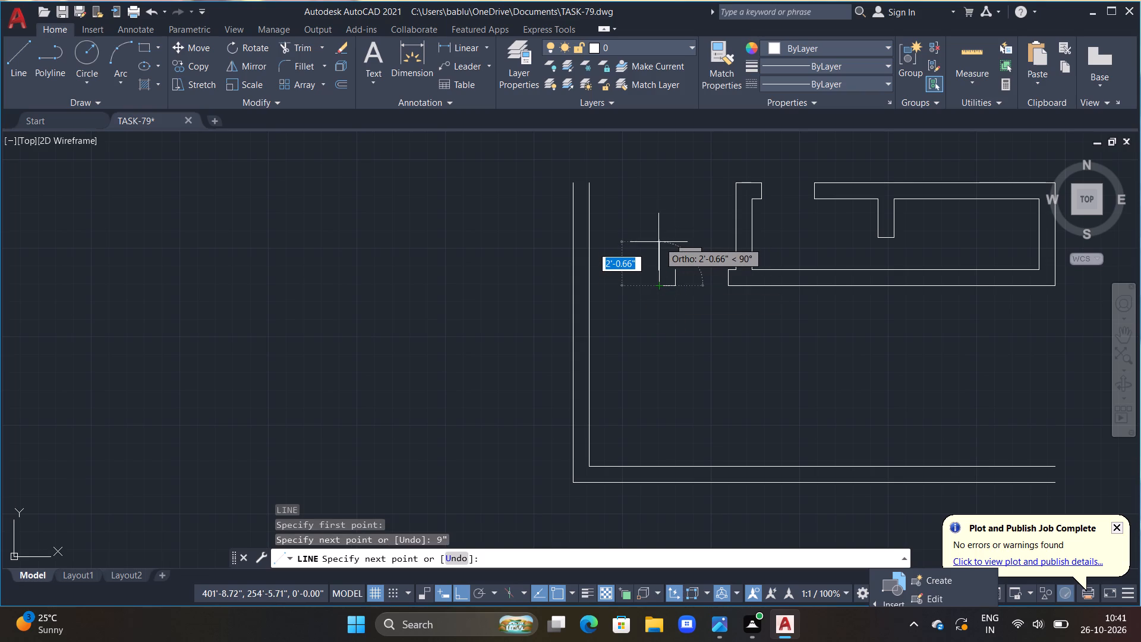
{"action": "type", "text": "2'"}
{"action": "key", "text": "Return"}
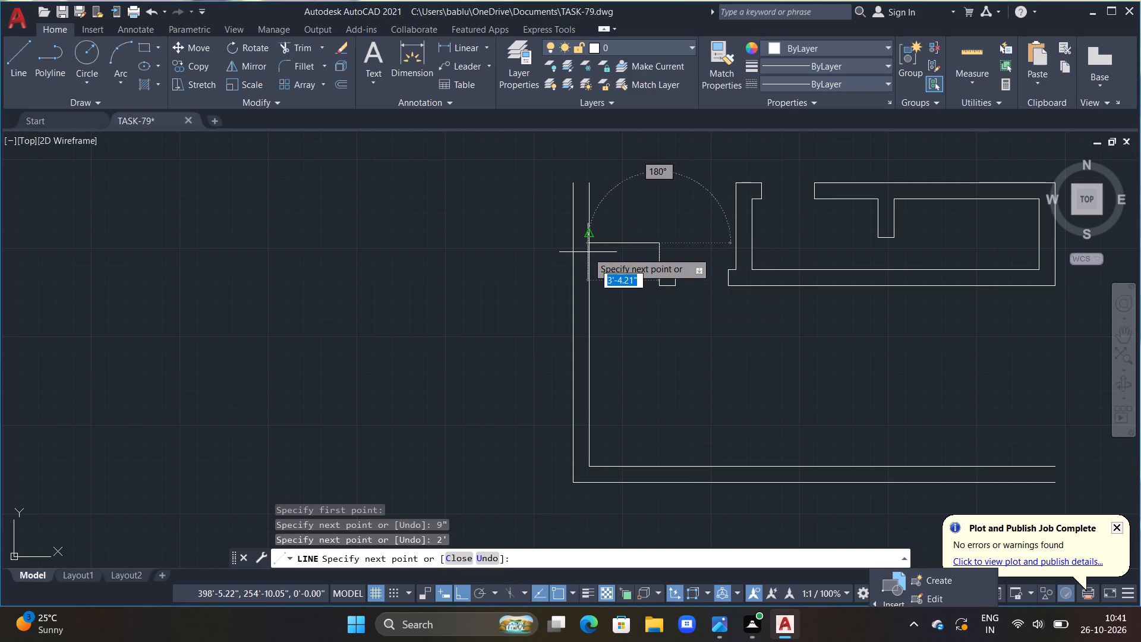
{"action": "scroll", "coordinate": [570, 249], "scroll_direction": "up", "scroll_amount": 2}
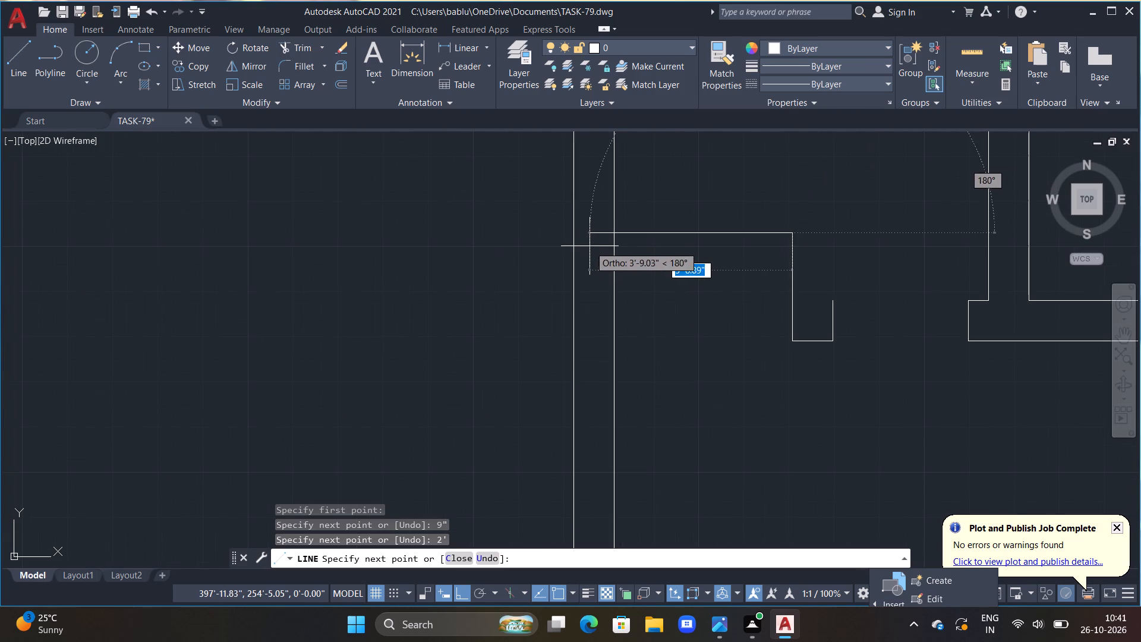
{"action": "left_click", "coordinate": [590, 246]}
{"action": "key", "text": "Escape"}
{"action": "key", "text": "Escape"}
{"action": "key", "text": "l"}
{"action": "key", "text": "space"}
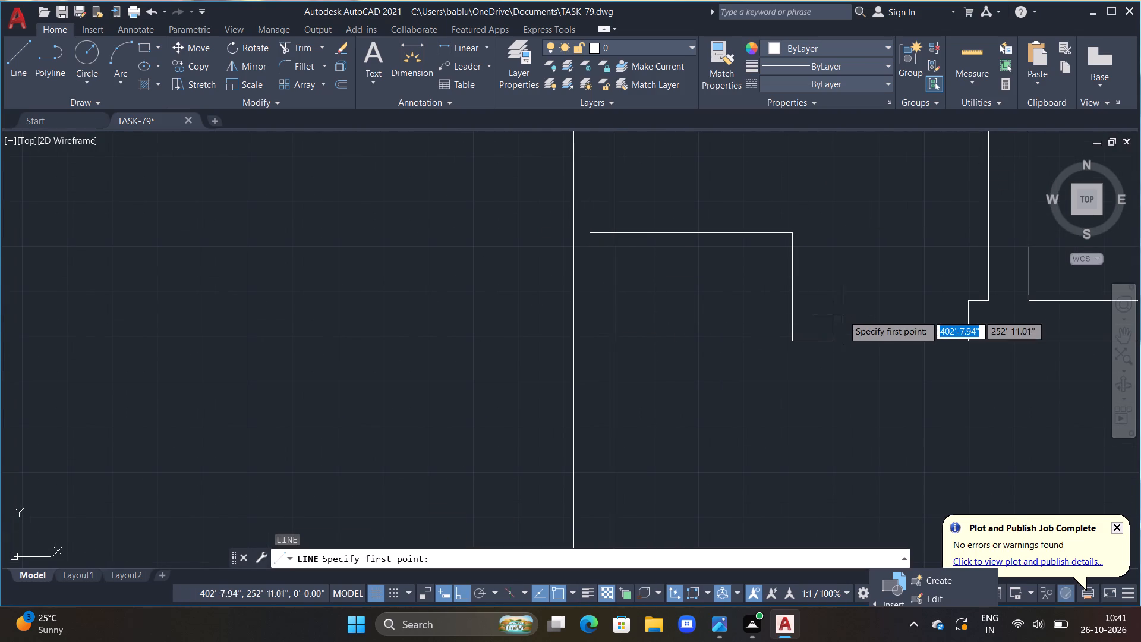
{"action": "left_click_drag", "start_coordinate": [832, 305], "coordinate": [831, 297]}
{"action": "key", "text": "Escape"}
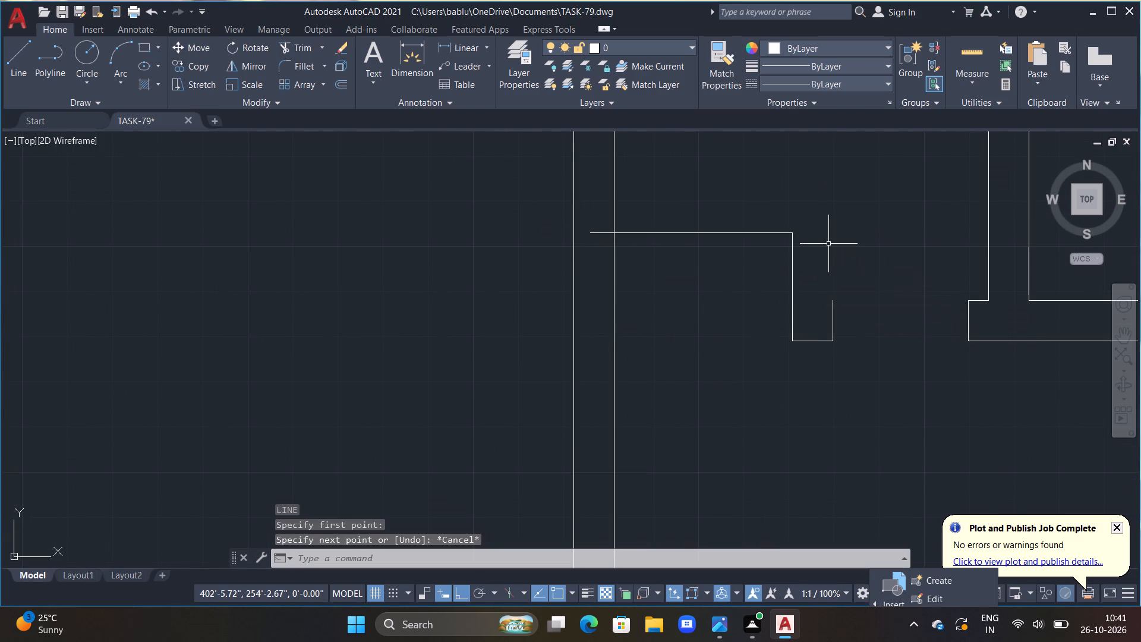
Offset the new horizontal line beside the far-left wall 9" upward to form the wall thickness.
{"action": "type", "text": "OFF 9\""}
{"action": "key", "text": "Return"}
{"action": "left_click", "coordinate": [745, 233]}
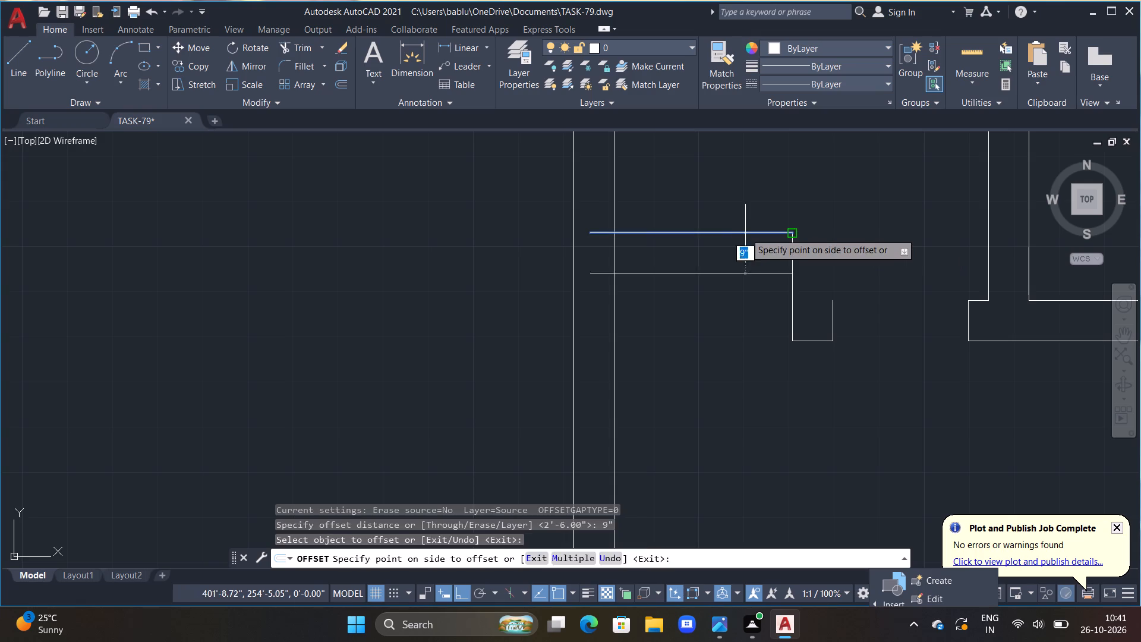
{"action": "left_click", "coordinate": [738, 215]}
{"action": "key", "text": "Escape"}
{"action": "key", "text": "Escape"}
{"action": "key", "text": "Escape"}
{"action": "key", "text": "Escape"}
{"action": "key", "text": "Escape"}
{"action": "key", "text": "Escape"}
{"action": "key", "text": "Escape"}
{"action": "key", "text": "Escape"}
{"action": "key", "text": "Escape"}
{"action": "key", "text": "Escape"}
{"action": "key", "text": "Escape"}
{"action": "key", "text": "Escape"}
{"action": "key", "text": "Escape"}
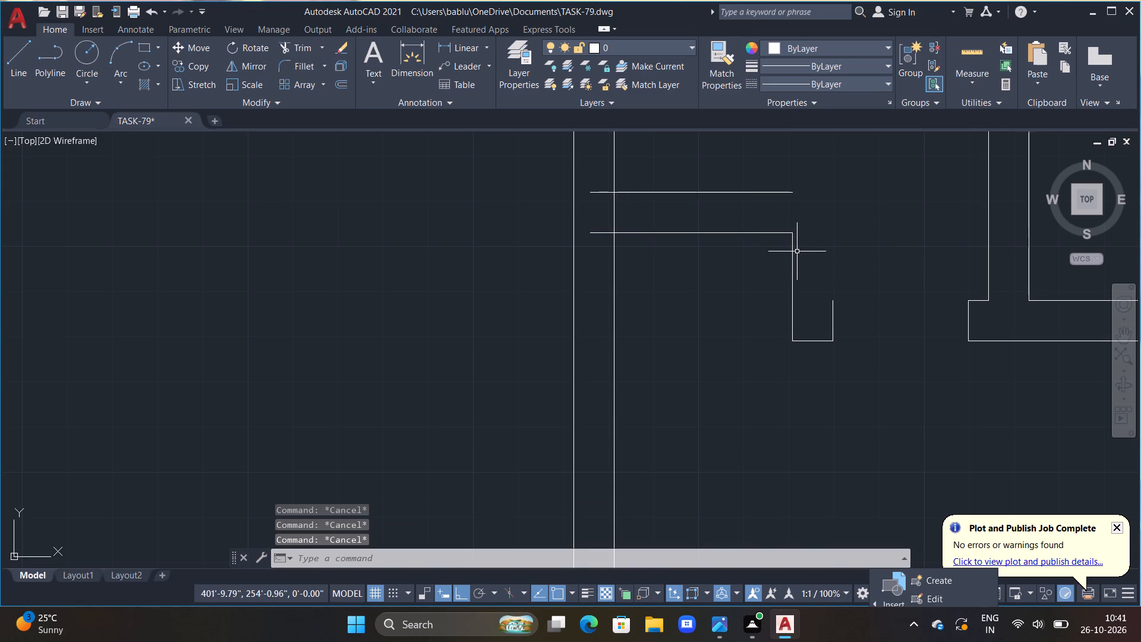
Start trimming the new wall lines beside the far-left wall.
{"action": "key", "text": "t"}
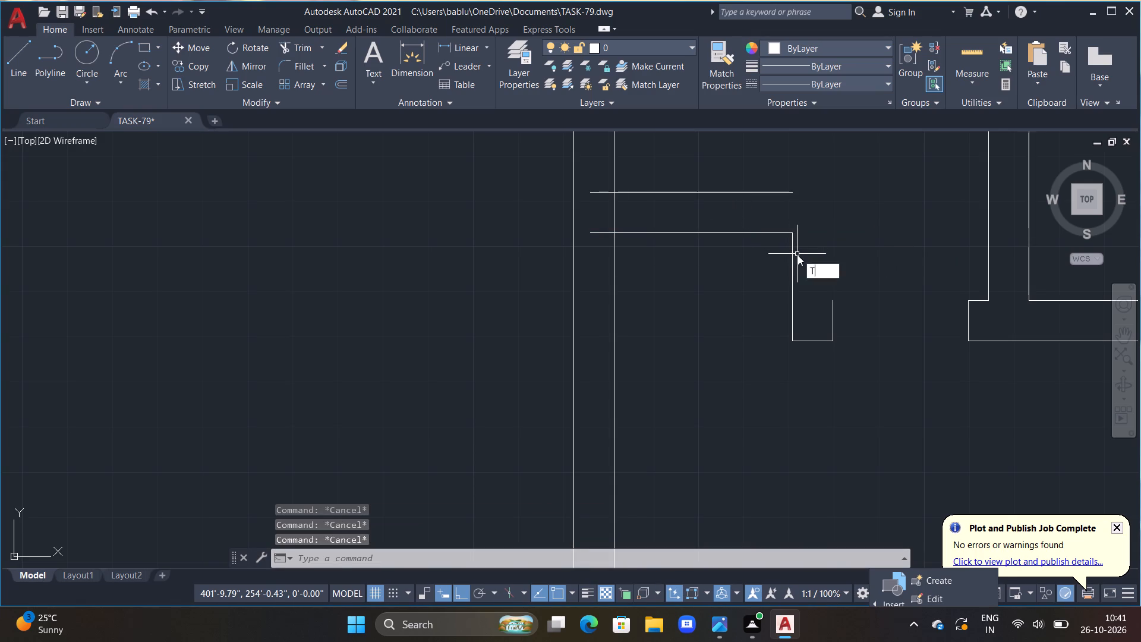
{"action": "key", "text": "r"}
{"action": "key", "text": "space"}
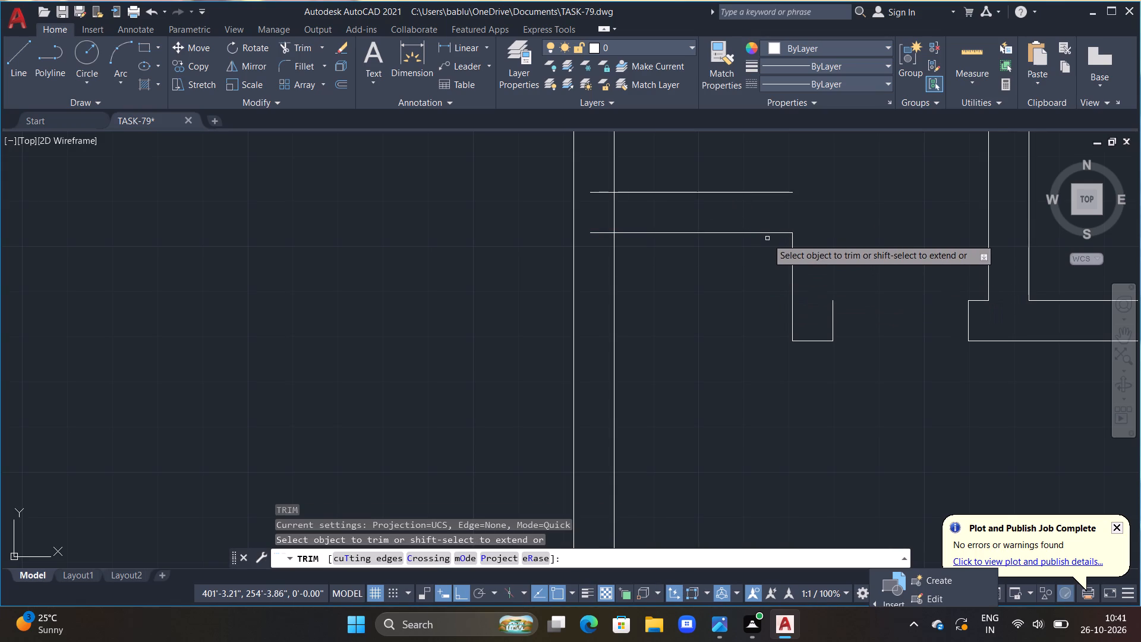
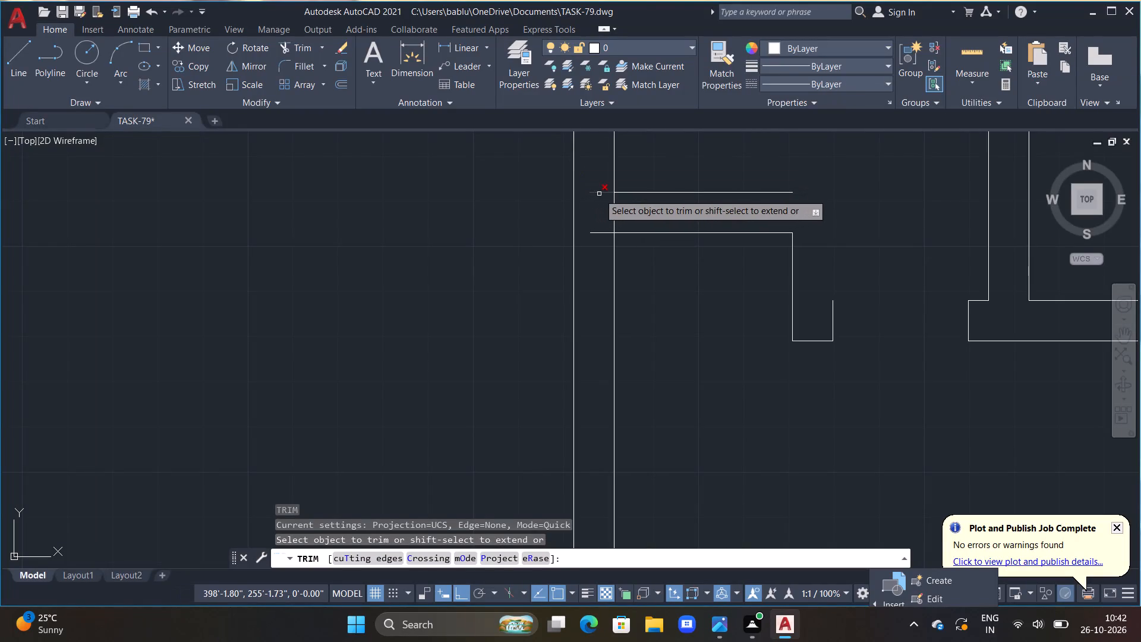
Trim both new horizontal wall lines back to the far-left wall's inner line and remove the piece of that line between them.
{"action": "left_click", "coordinate": [599, 194]}
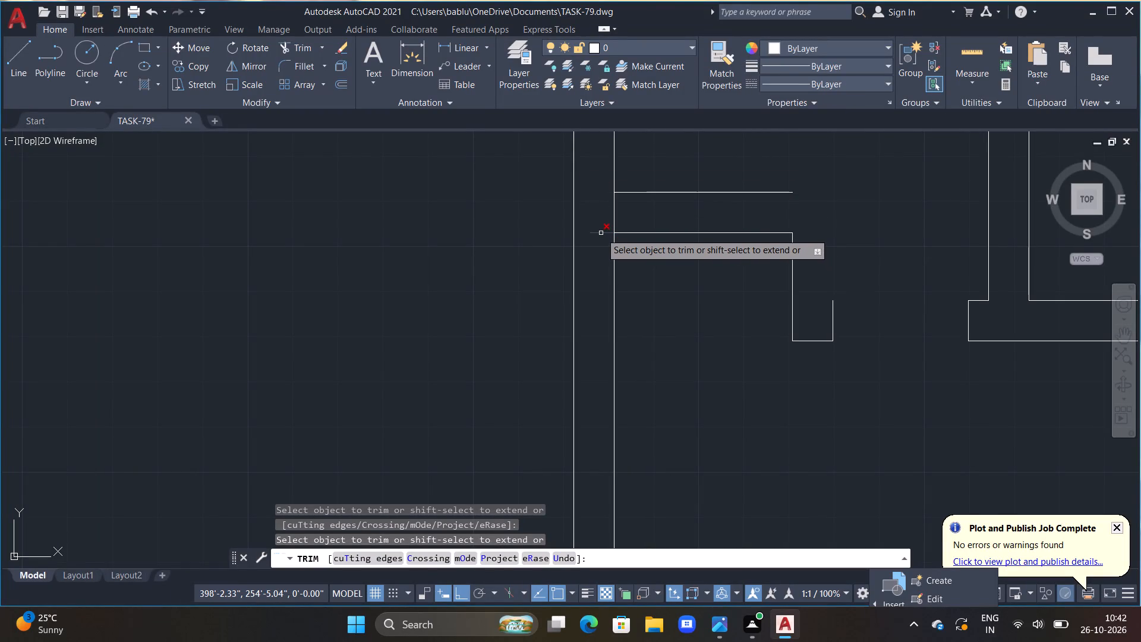
{"action": "left_click", "coordinate": [601, 233]}
{"action": "left_click", "coordinate": [614, 211]}
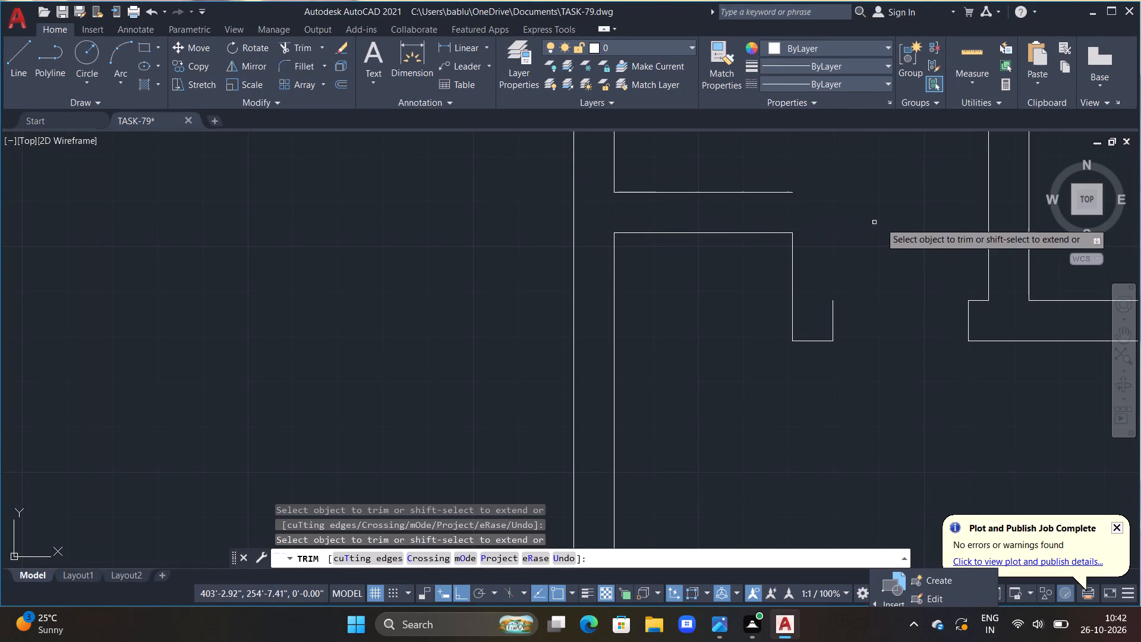
{"action": "key", "text": "Escape"}
{"action": "key", "text": "Escape"}
Draw lines from the short vertical edge's upper end up to the new wall's upper line level, closing leftward onto that line.
{"action": "middle_click_drag", "start_coordinate": [841, 226], "coordinate": [828, 231]}
{"action": "key", "text": "Escape"}
{"action": "key", "text": "l"}
{"action": "key", "text": "space"}
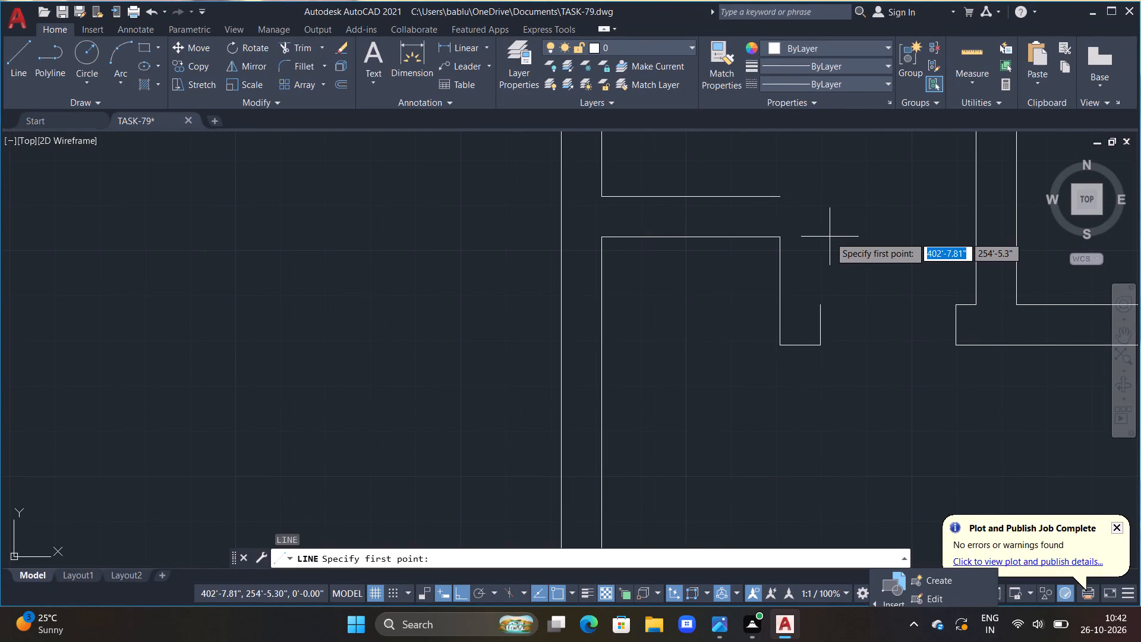
{"action": "left_click_drag", "start_coordinate": [821, 306], "coordinate": [819, 294]}
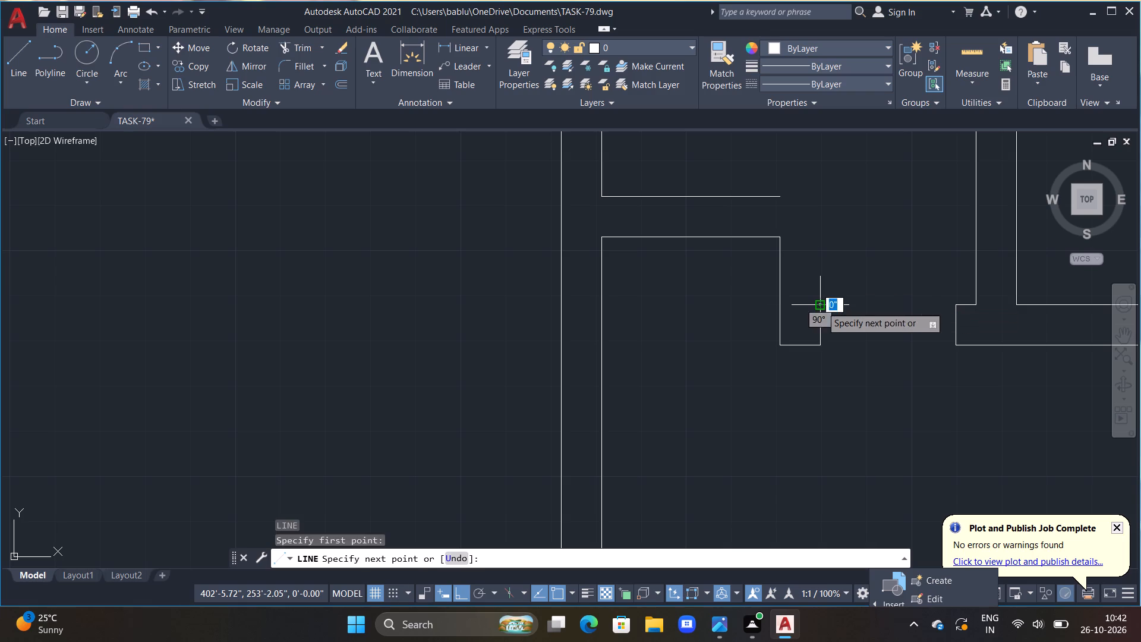
{"action": "left_click", "coordinate": [819, 198]}
{"action": "left_click", "coordinate": [784, 196]}
{"action": "key", "text": "Escape"}
Extend the new wall's upper horizontal line to the far-left wall's outer line.
{"action": "scroll", "coordinate": [832, 228], "scroll_direction": "down", "scroll_amount": 3}
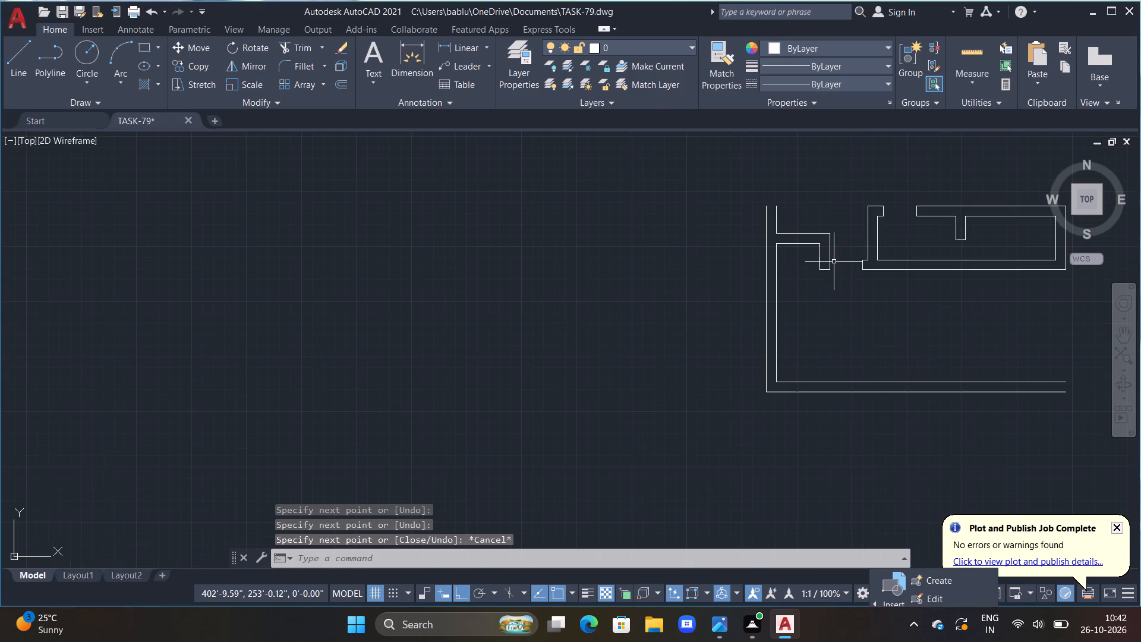
{"action": "scroll", "coordinate": [782, 234], "scroll_direction": "up", "scroll_amount": 2}
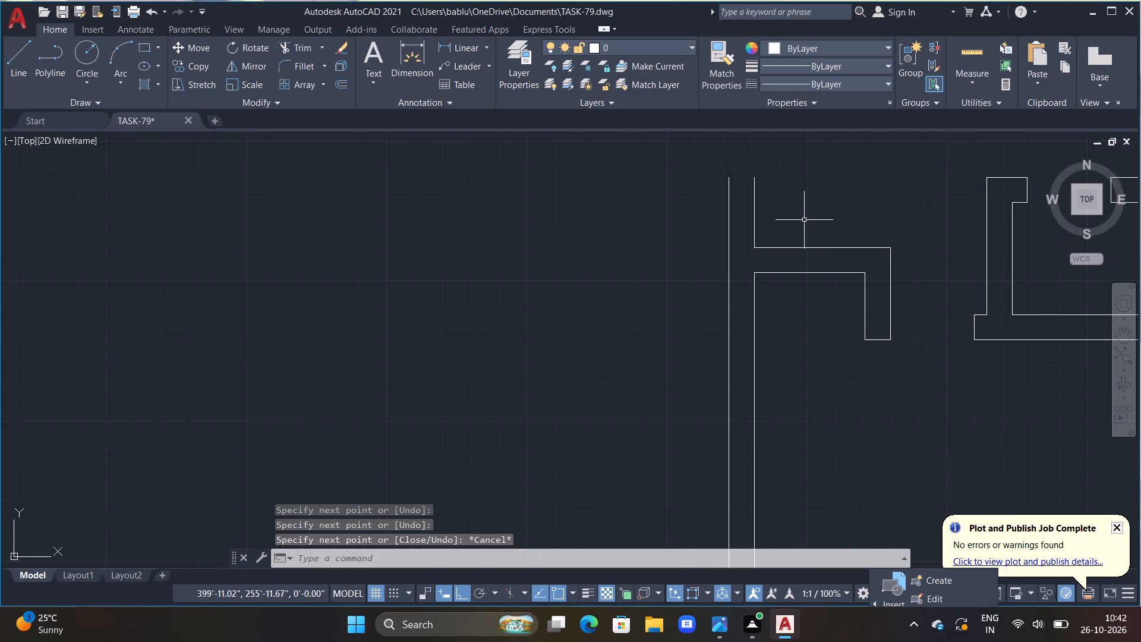
{"action": "key", "text": "e"}
{"action": "key", "text": "x"}
{"action": "key", "text": "space"}
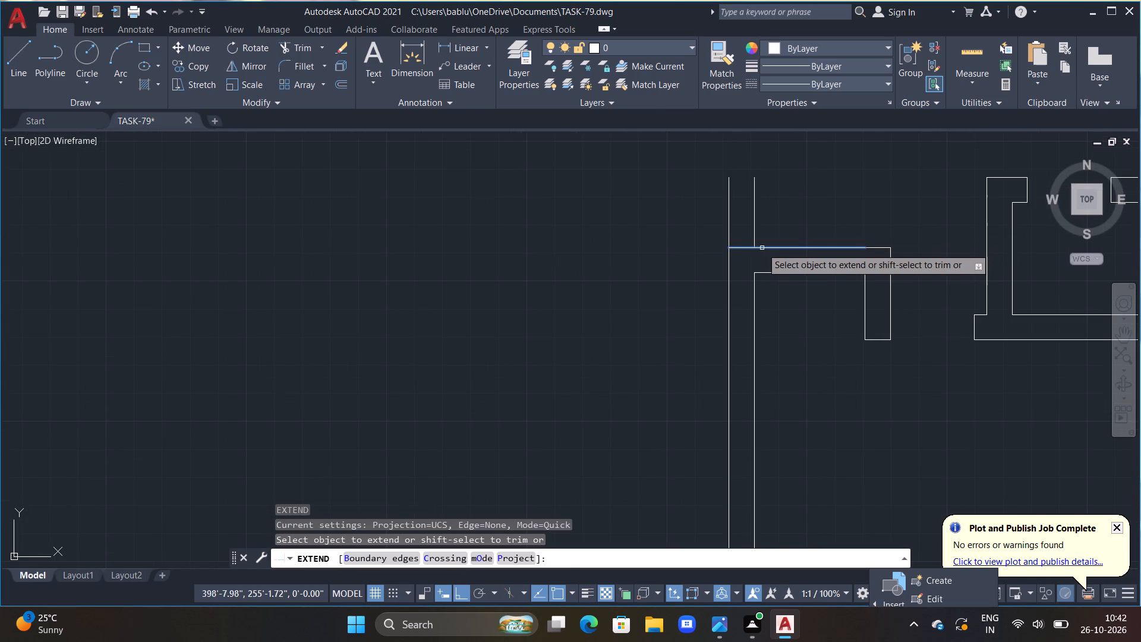
{"action": "double_click", "coordinate": [762, 248]}
{"action": "key", "text": "Escape"}
Trim away both far-left wall lines above the new wall's upper horizontal line.
{"action": "key", "text": "t"}
{"action": "type", "text": "R"}
{"action": "key", "text": "space"}
{"action": "left_click_drag", "start_coordinate": [701, 228], "coordinate": [786, 218]}
{"action": "left_click", "coordinate": [787, 218]}
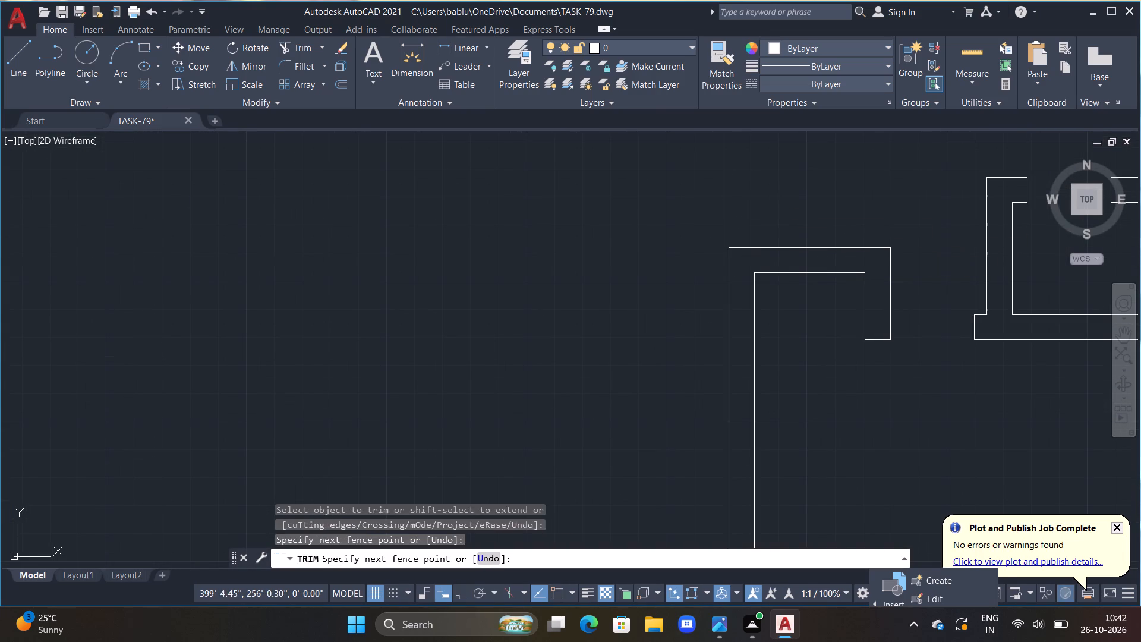
{"action": "scroll", "coordinate": [786, 209], "scroll_direction": "down", "scroll_amount": 1}
{"action": "scroll", "coordinate": [796, 268], "scroll_direction": "down", "scroll_amount": 1}
{"action": "middle_click", "coordinate": [787, 197]}
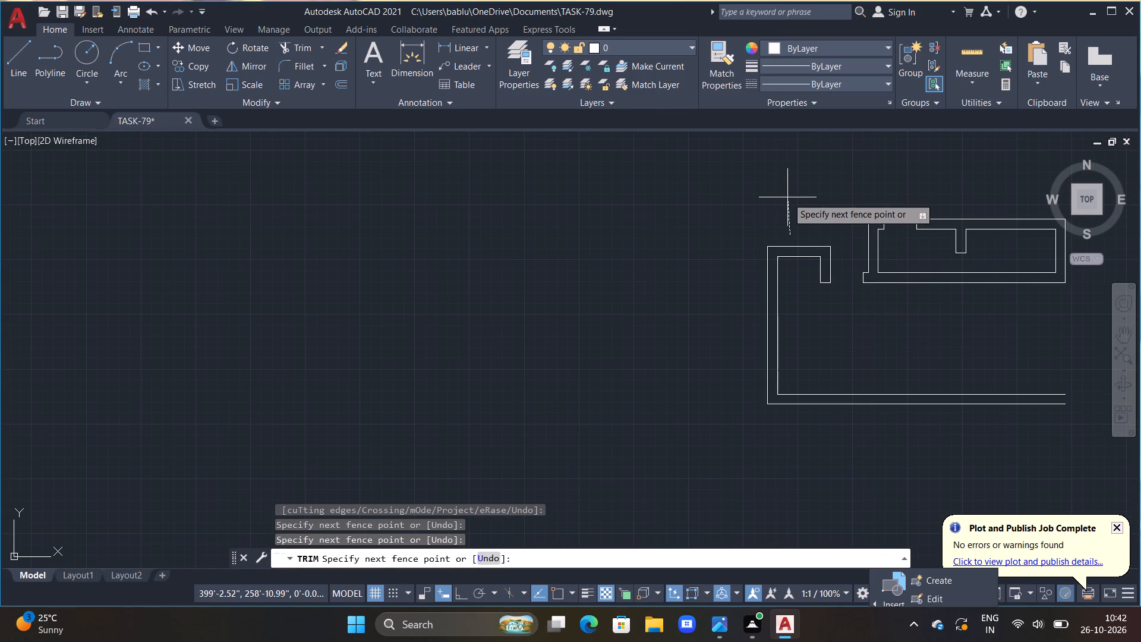
{"action": "left_click", "coordinate": [787, 197]}
{"action": "middle_click_drag", "start_coordinate": [817, 295], "coordinate": [792, 278]}
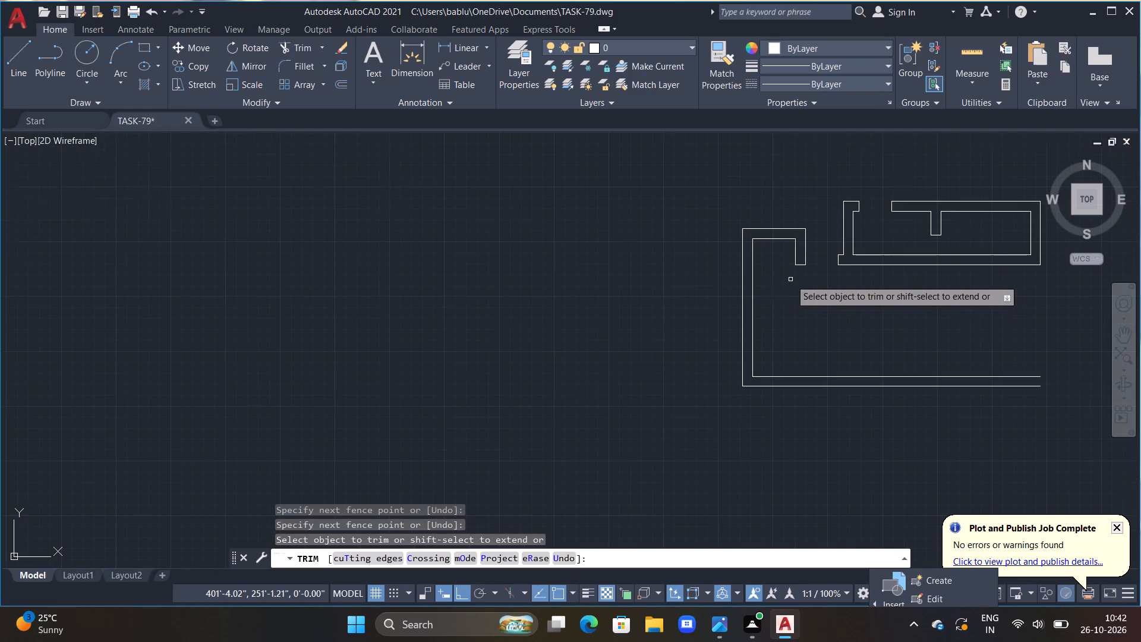
Draw a horizontal line from the far-left wall's inner line to the inner lower corner of the short hanging wall.
{"action": "scroll", "coordinate": [790, 278], "scroll_direction": "up", "scroll_amount": 2}
{"action": "middle_click", "coordinate": [790, 272]}
{"action": "scroll", "coordinate": [790, 270], "scroll_direction": "up", "scroll_amount": 1}
{"action": "key", "text": "Escape"}
{"action": "key", "text": "l"}
{"action": "key", "text": "space"}
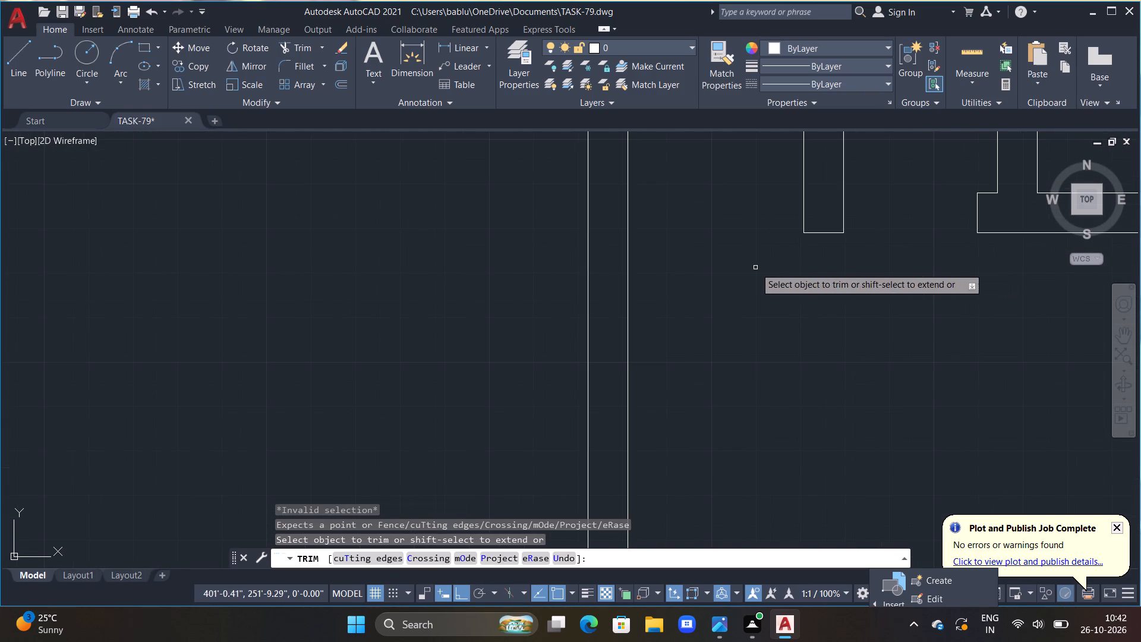
{"action": "key", "text": "Escape"}
{"action": "key", "text": "Escape"}
{"action": "key", "text": "Escape"}
{"action": "key", "text": "Escape"}
{"action": "key", "text": "Escape"}
{"action": "key", "text": "Escape"}
{"action": "key", "text": "Escape"}
{"action": "key", "text": "Escape"}
{"action": "key", "text": "Escape"}
{"action": "key", "text": "Escape"}
{"action": "key", "text": "Escape"}
{"action": "key", "text": "Escape"}
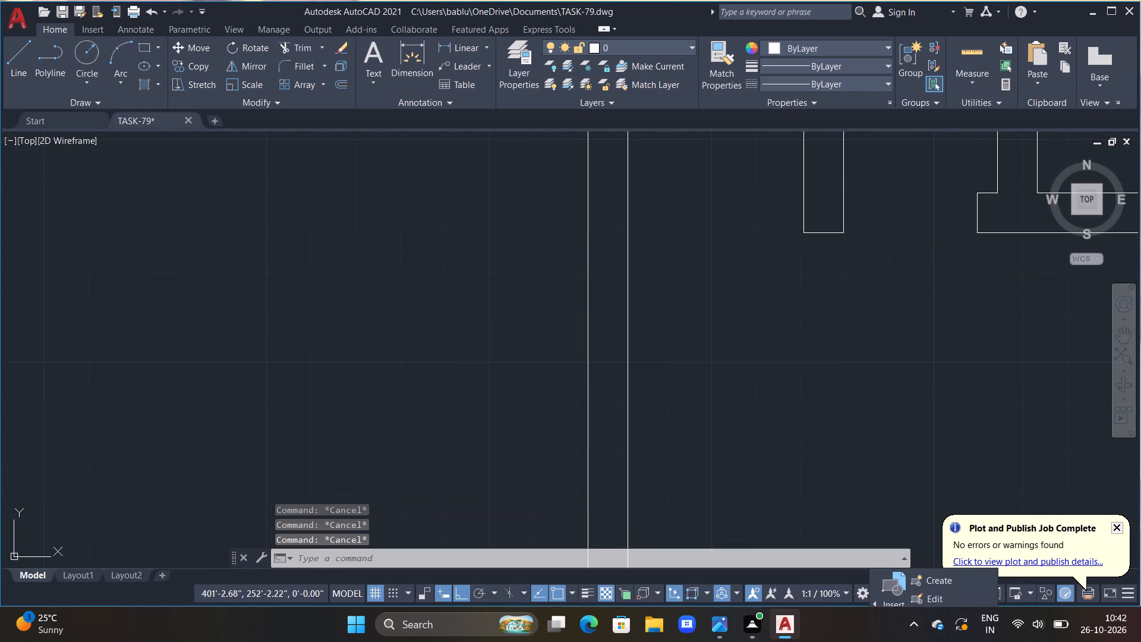
{"action": "type", "text": "L"}
{"action": "key", "text": "space"}
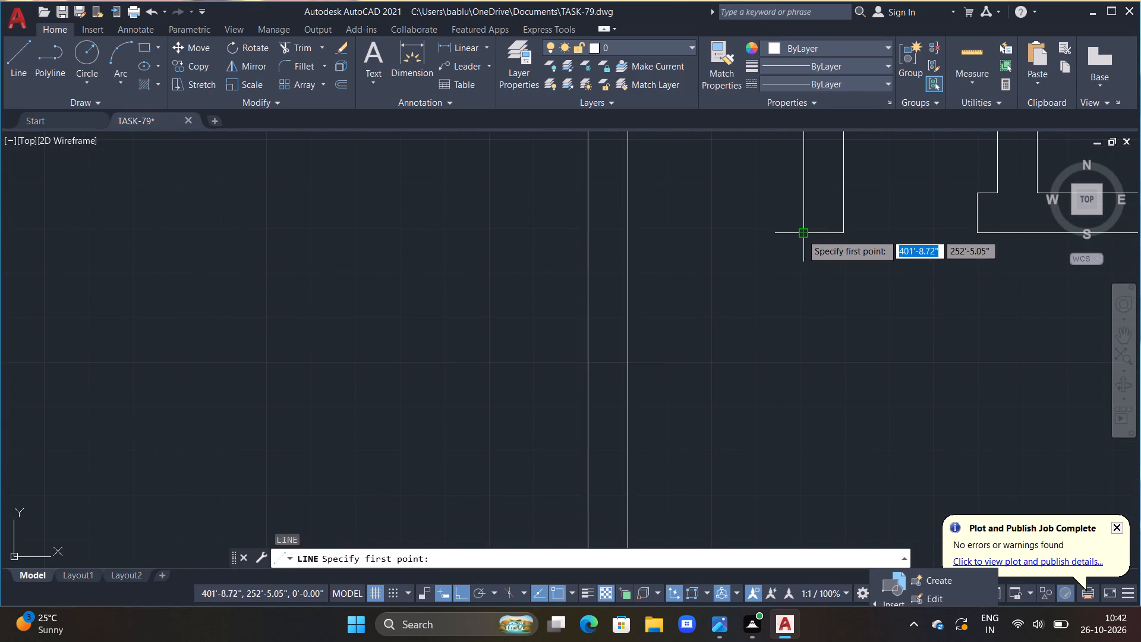
{"action": "left_click", "coordinate": [628, 231]}
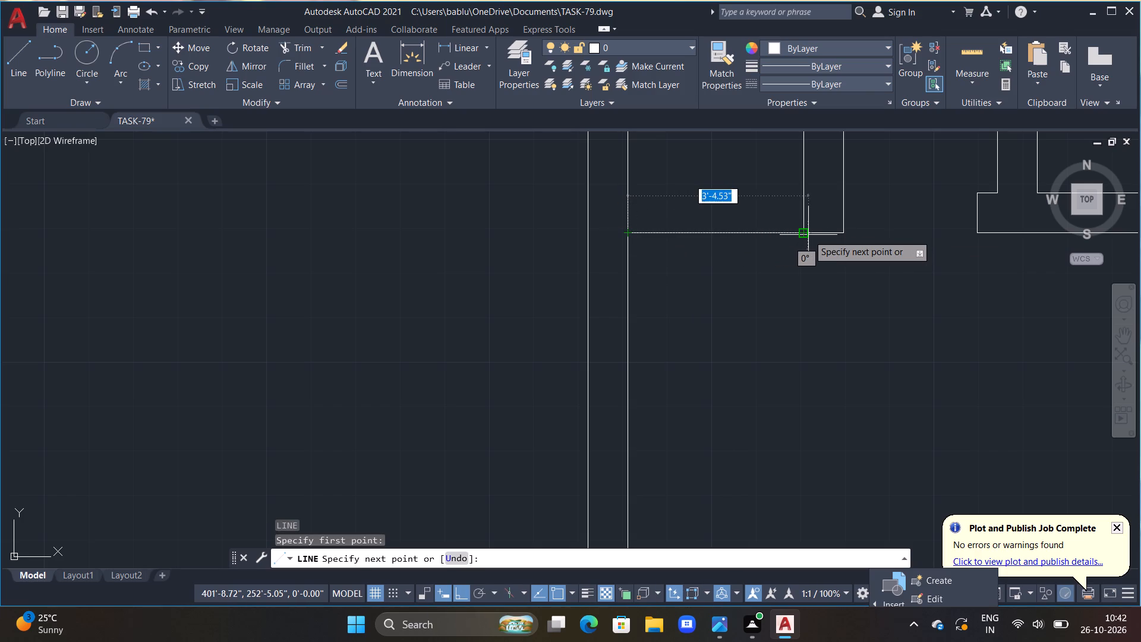
{"action": "left_click", "coordinate": [808, 235]}
{"action": "key", "text": "Escape"}
Draw a horizontal line across the opening from the short hanging wall's outer edge to the small projection's upper-left corner.
{"action": "scroll", "coordinate": [815, 249], "scroll_direction": "down", "scroll_amount": 1}
{"action": "middle_click_drag", "start_coordinate": [826, 285], "coordinate": [779, 223]}
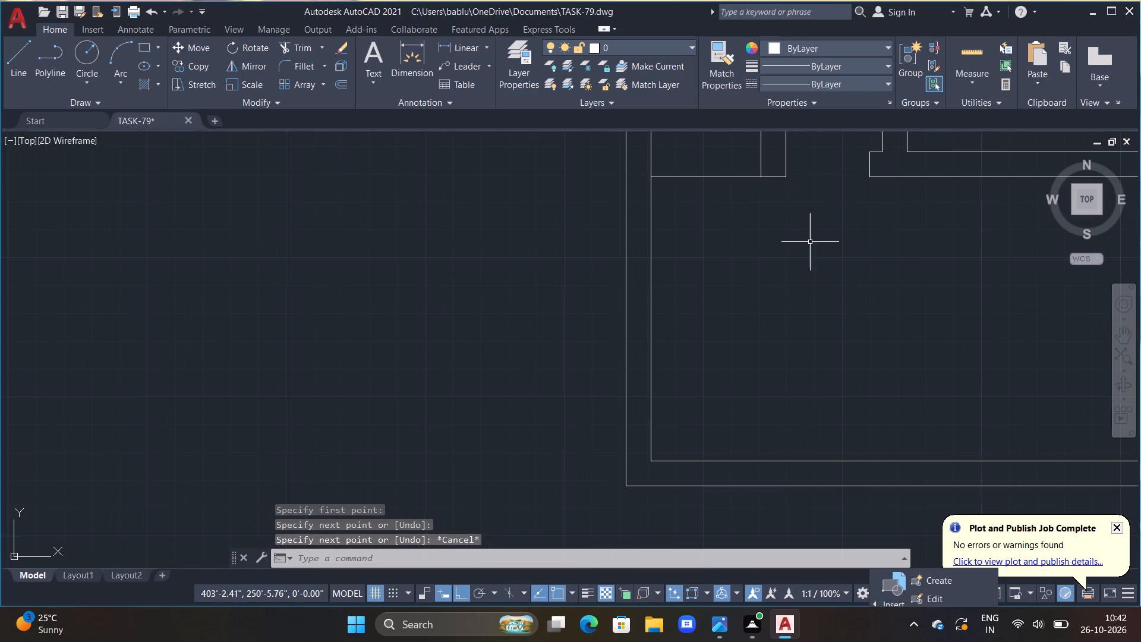
{"action": "middle_click_drag", "start_coordinate": [828, 226], "coordinate": [733, 237]}
{"action": "scroll", "coordinate": [802, 213], "scroll_direction": "down", "scroll_amount": 1}
{"action": "scroll", "coordinate": [758, 184], "scroll_direction": "up", "scroll_amount": 1}
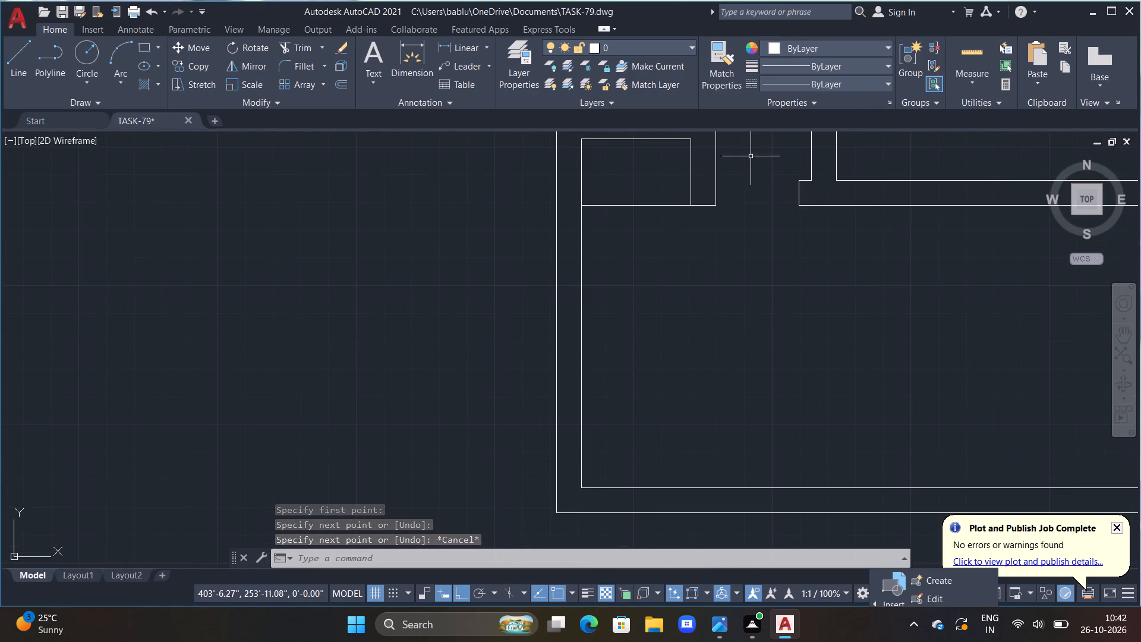
{"action": "middle_click_drag", "start_coordinate": [748, 153], "coordinate": [716, 215]}
{"action": "scroll", "coordinate": [716, 215], "scroll_direction": "up", "scroll_amount": 1}
{"action": "middle_click_drag", "start_coordinate": [726, 236], "coordinate": [764, 208]}
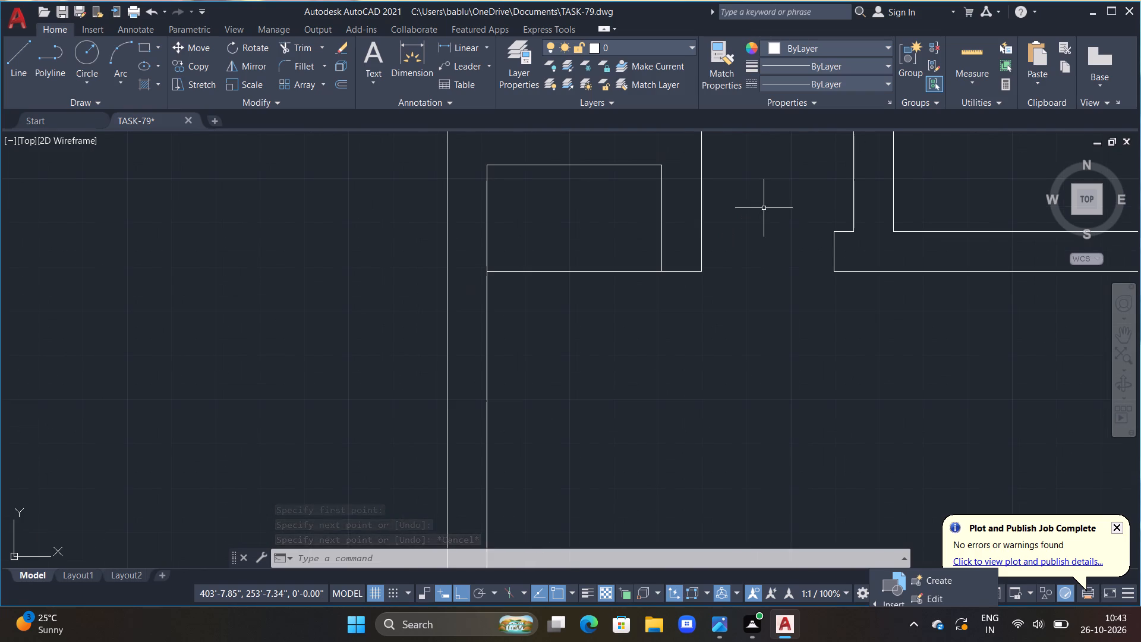
{"action": "type", "text": "L"}
{"action": "key", "text": "space"}
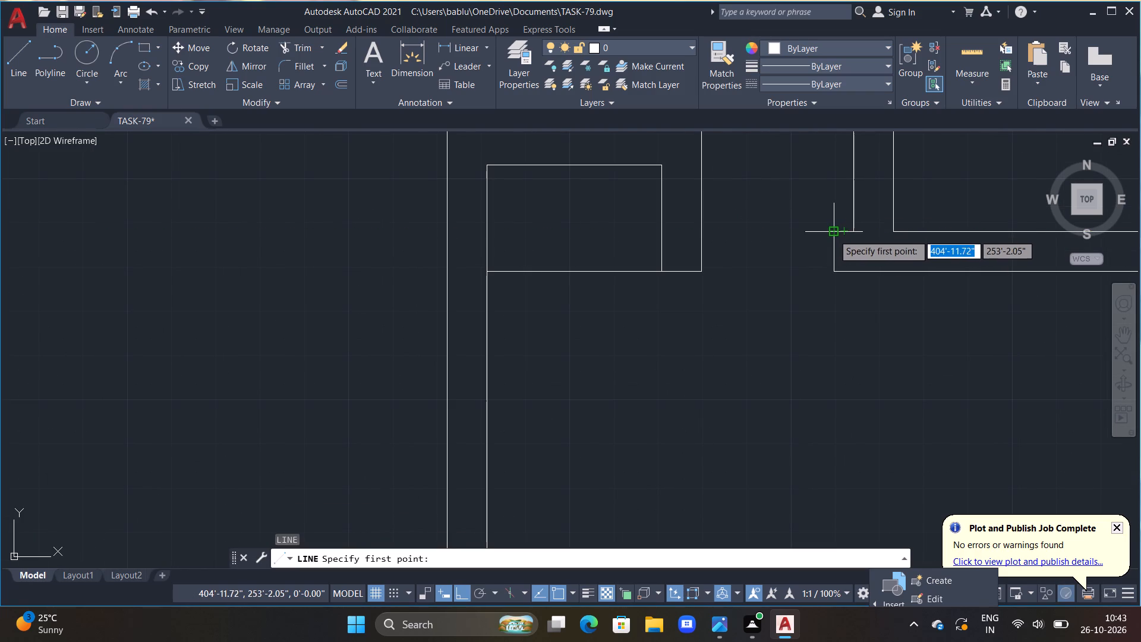
{"action": "left_click_drag", "start_coordinate": [701, 231], "coordinate": [707, 232]}
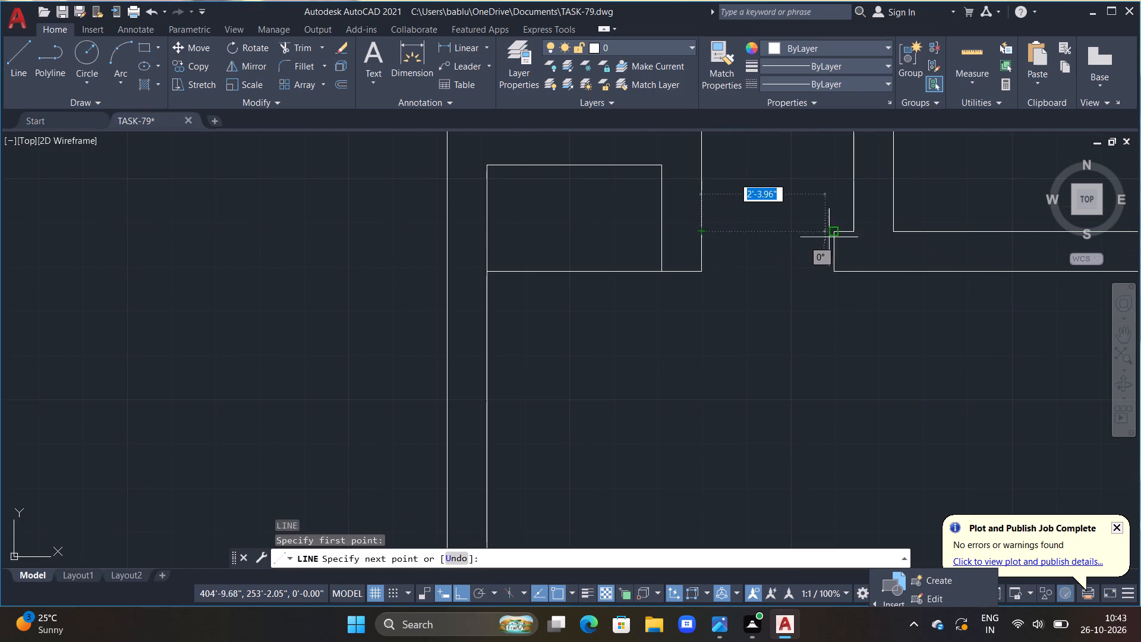
{"action": "left_click", "coordinate": [834, 235]}
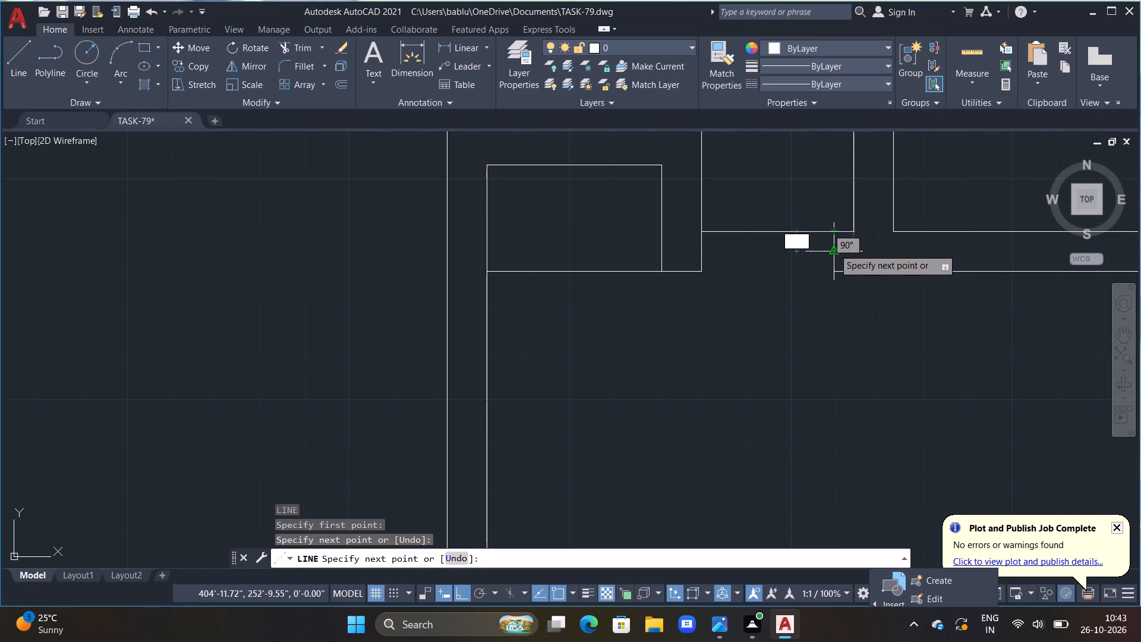
{"action": "key", "text": "Escape"}
{"action": "key", "text": "Escape"}
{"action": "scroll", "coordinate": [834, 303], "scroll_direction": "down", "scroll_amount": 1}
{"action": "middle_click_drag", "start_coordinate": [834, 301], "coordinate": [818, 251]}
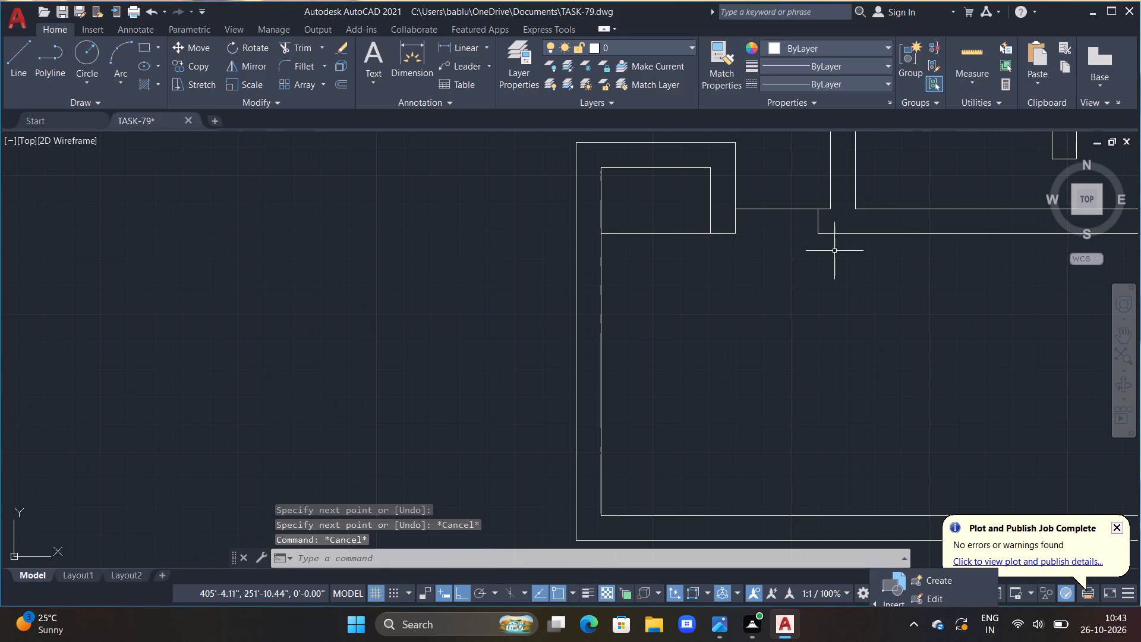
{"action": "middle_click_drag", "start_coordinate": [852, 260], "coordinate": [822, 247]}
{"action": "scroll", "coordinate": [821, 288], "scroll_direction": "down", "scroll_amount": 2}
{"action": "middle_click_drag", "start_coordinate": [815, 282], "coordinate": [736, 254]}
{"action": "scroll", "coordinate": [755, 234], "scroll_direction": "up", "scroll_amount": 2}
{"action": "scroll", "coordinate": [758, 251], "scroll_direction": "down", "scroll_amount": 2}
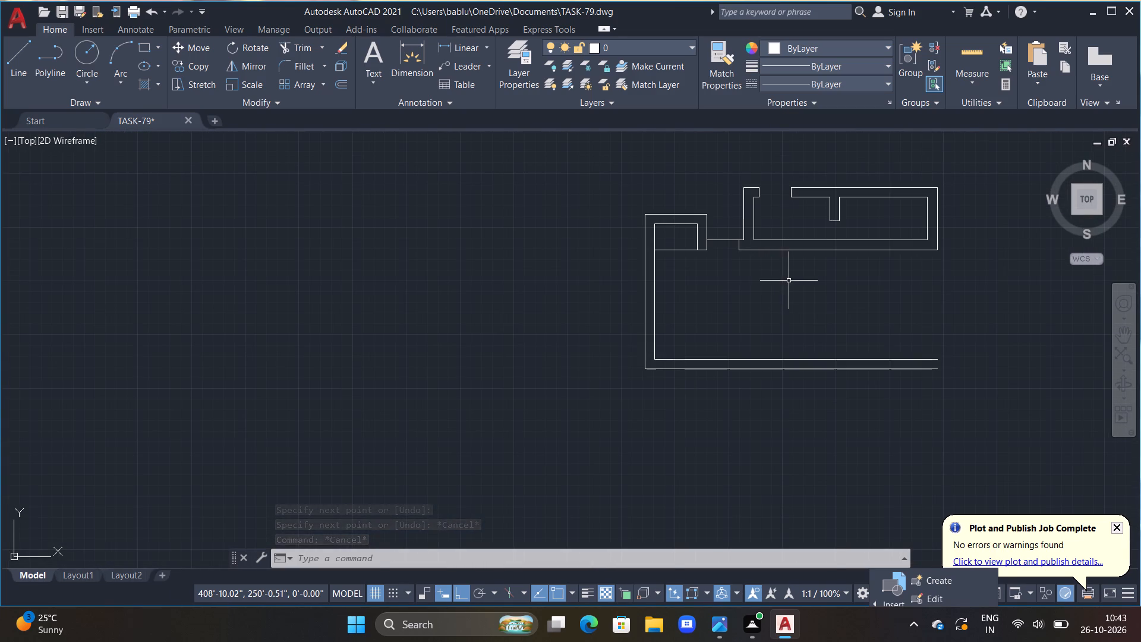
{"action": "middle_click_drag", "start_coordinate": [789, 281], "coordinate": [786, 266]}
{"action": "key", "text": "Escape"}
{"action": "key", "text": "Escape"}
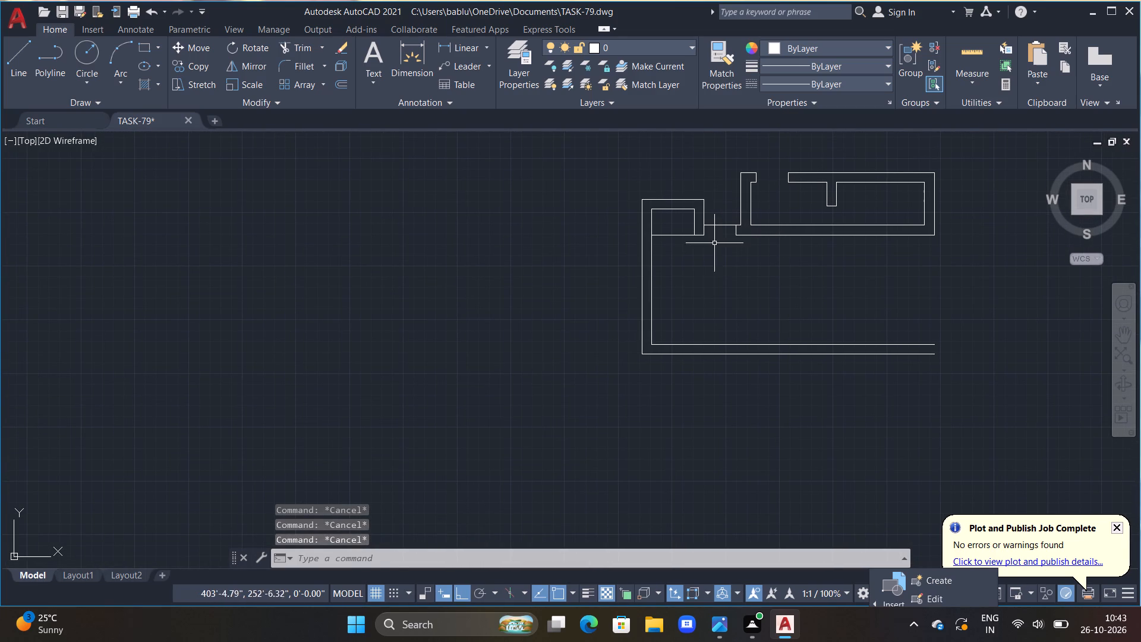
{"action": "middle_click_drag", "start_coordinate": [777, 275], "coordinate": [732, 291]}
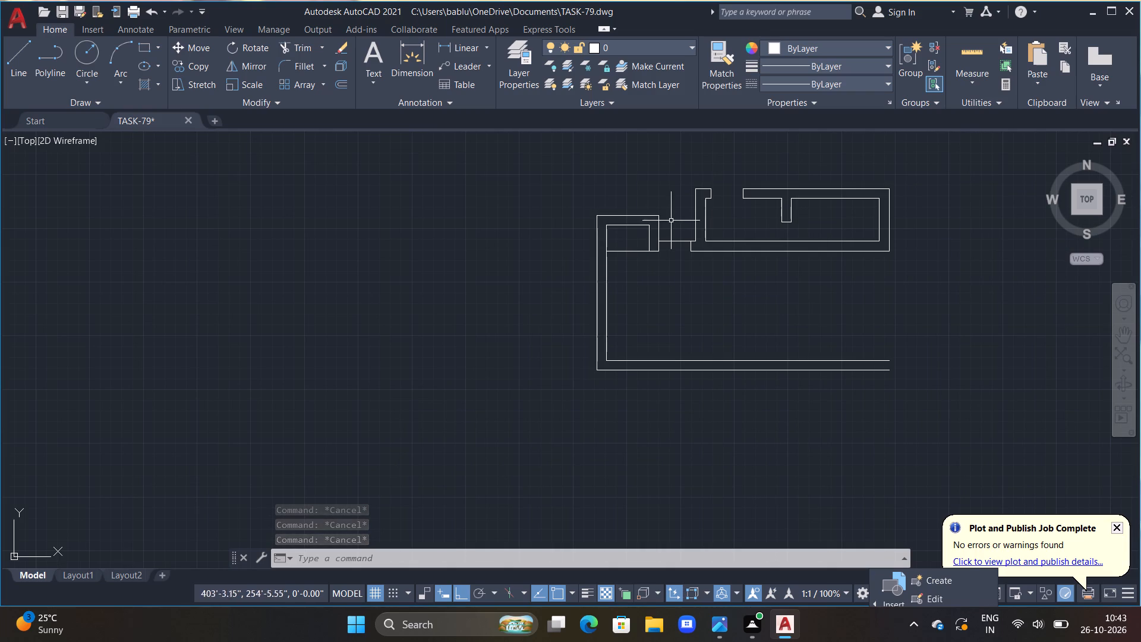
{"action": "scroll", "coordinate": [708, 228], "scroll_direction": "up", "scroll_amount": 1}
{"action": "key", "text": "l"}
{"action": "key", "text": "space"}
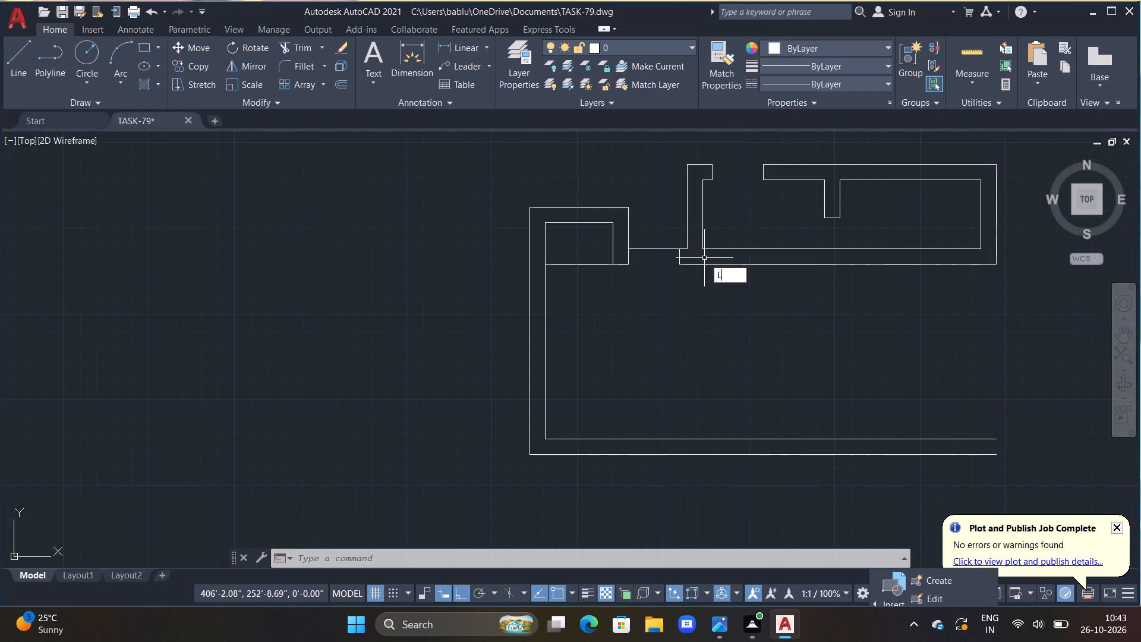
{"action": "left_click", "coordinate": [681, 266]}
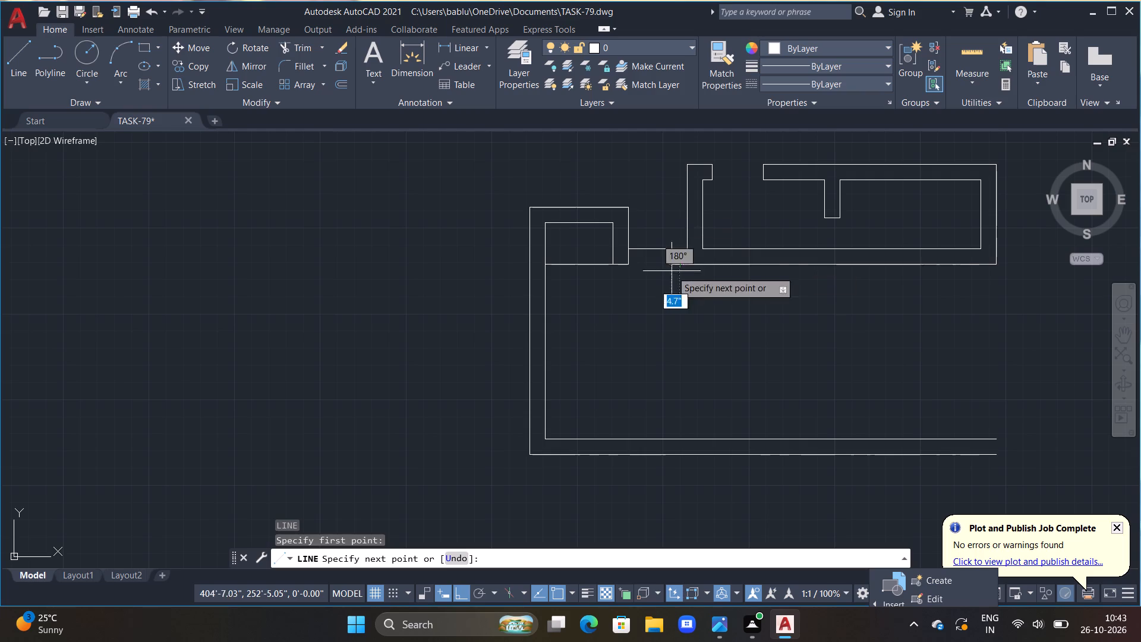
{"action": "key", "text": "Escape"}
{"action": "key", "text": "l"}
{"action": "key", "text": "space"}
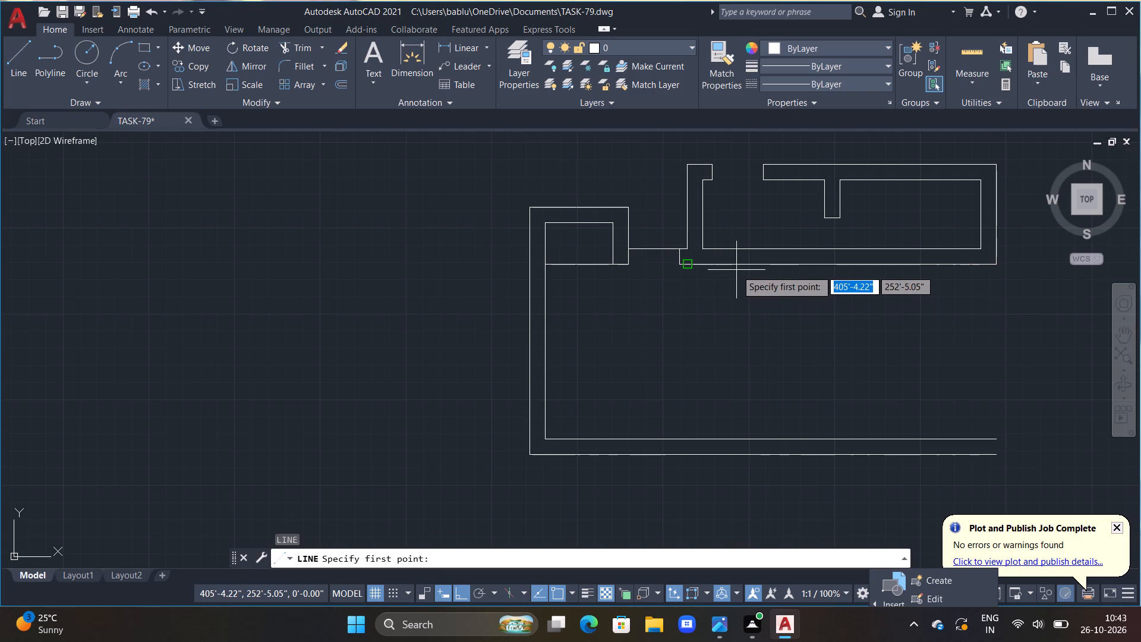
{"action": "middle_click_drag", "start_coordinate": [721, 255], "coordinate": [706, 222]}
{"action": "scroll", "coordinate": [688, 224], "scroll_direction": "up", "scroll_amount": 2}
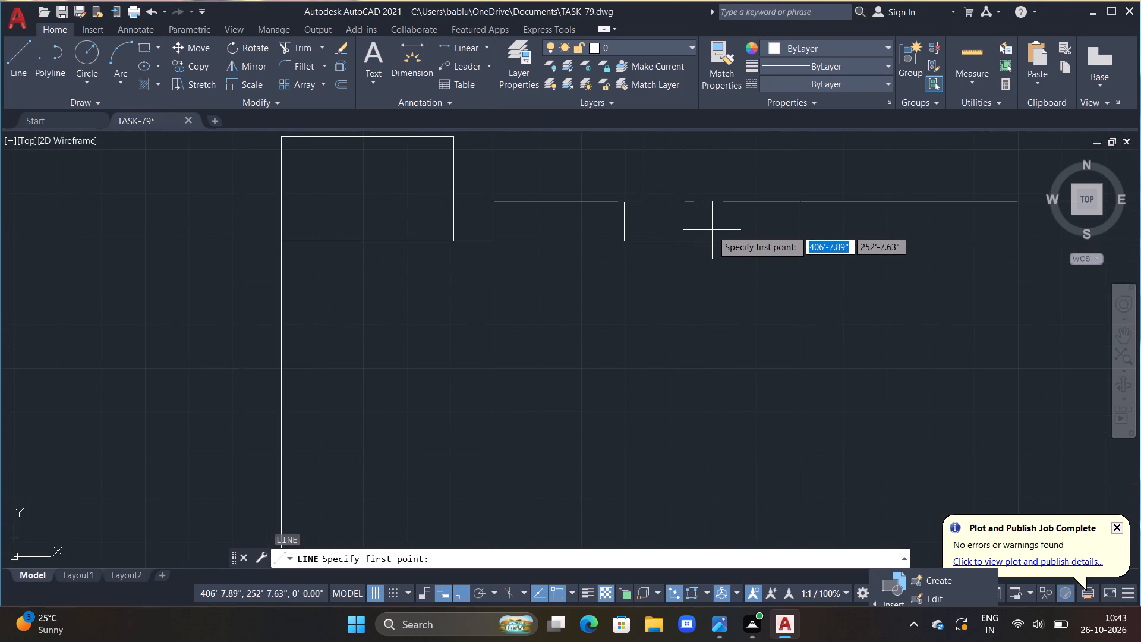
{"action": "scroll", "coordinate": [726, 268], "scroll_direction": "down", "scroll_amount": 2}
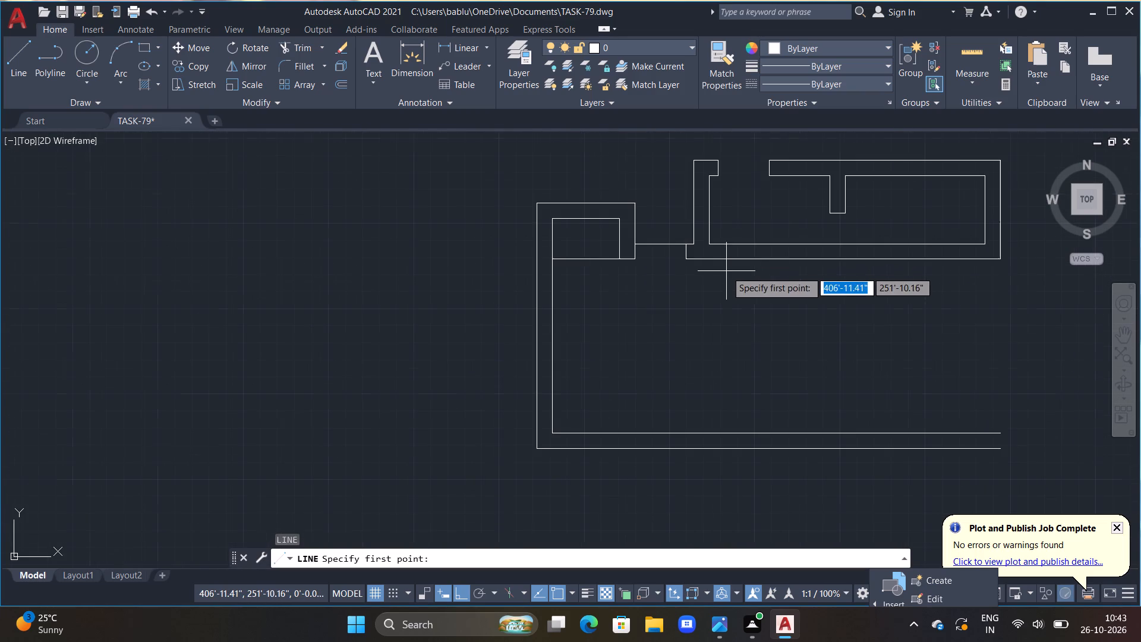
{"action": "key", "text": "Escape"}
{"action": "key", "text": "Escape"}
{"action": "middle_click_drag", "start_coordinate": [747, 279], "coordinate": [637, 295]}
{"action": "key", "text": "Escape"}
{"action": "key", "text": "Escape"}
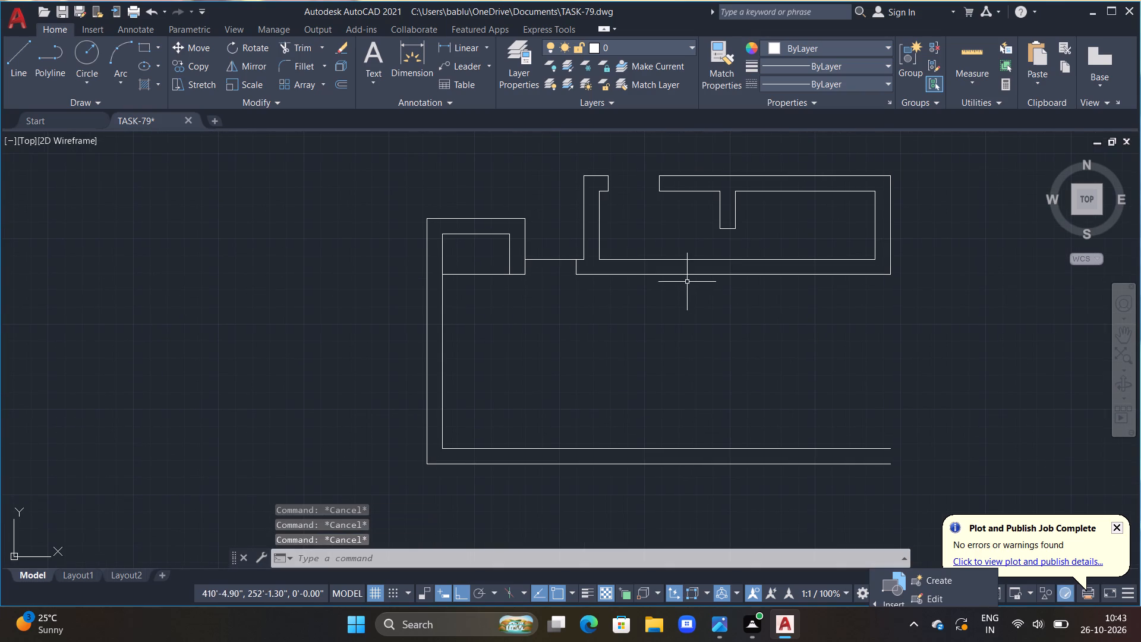
Draw a vertical line down across the upper room's lower wall, aligned with the left edge of the short stub wall.
{"action": "type", "text": "L"}
{"action": "key", "text": "space"}
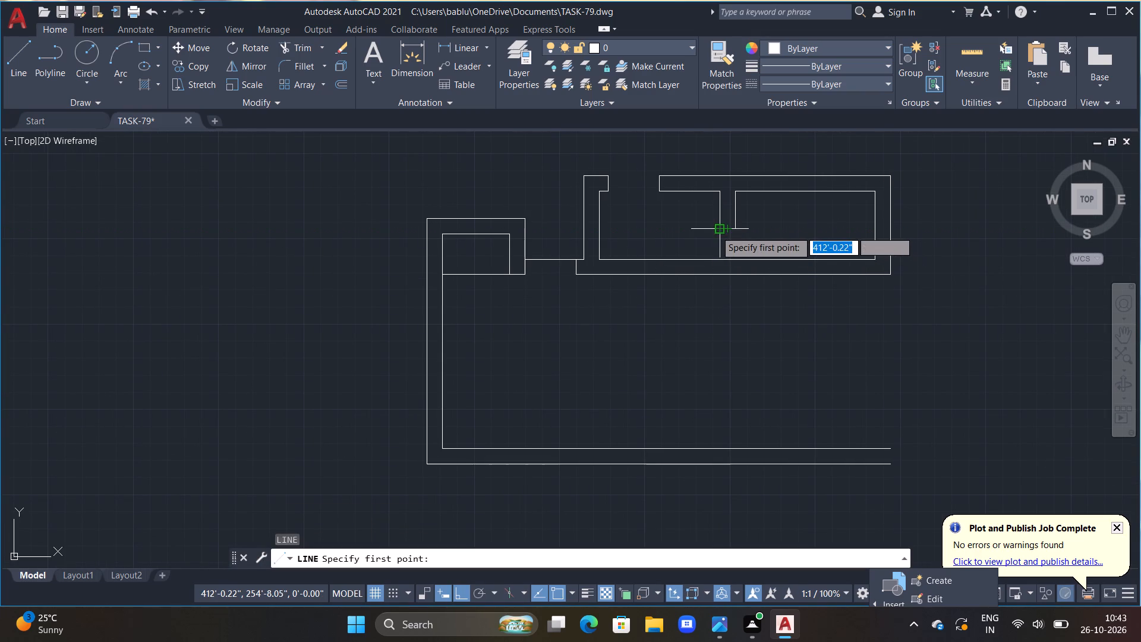
{"action": "left_click", "coordinate": [717, 262]}
{"action": "left_click", "coordinate": [717, 285]}
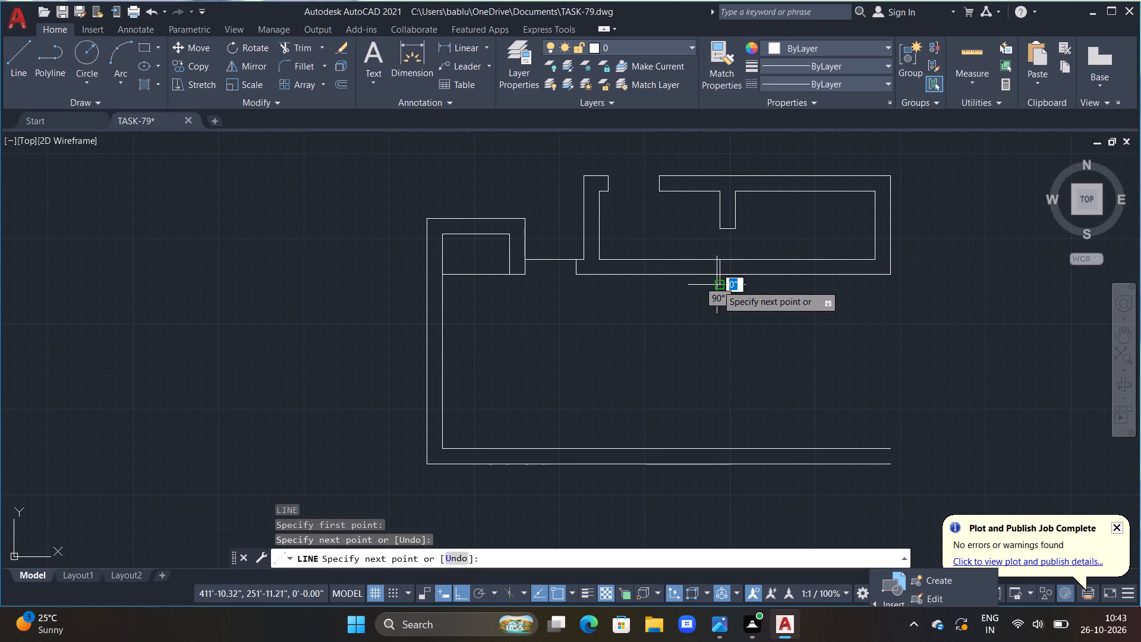
{"action": "key", "text": "Escape"}
Trim the part of the new vertical line that runs below the upper room's lower wall.
{"action": "type", "text": "TR"}
{"action": "key", "text": "space"}
{"action": "left_click_drag", "start_coordinate": [724, 284], "coordinate": [711, 285]}
{"action": "left_click_drag", "start_coordinate": [701, 285], "coordinate": [674, 285]}
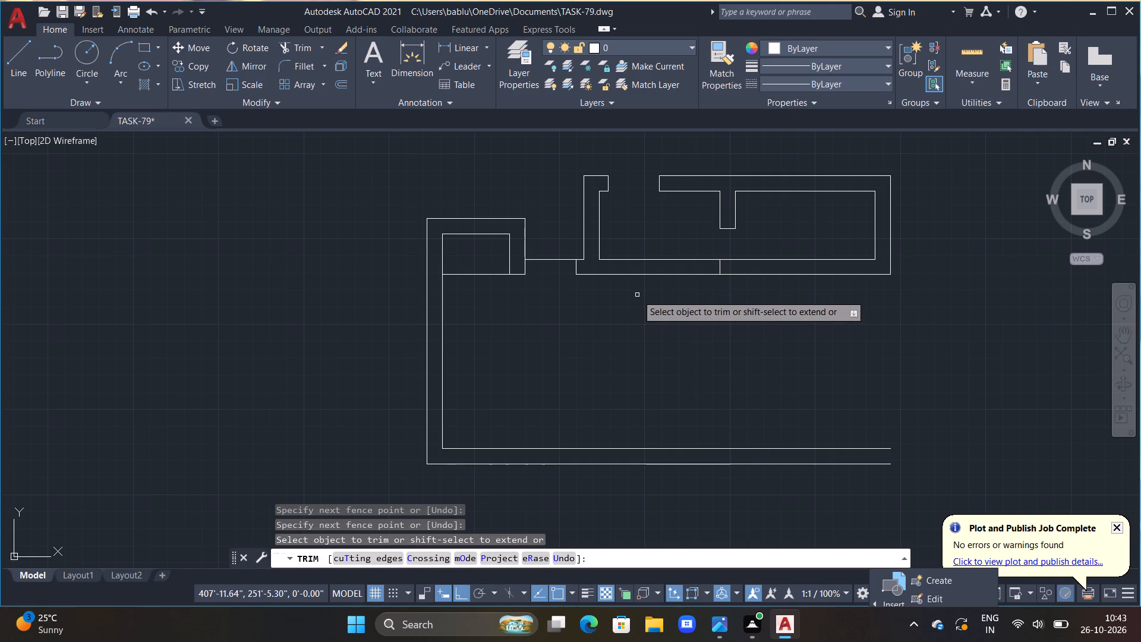
{"action": "key", "text": "Escape"}
{"action": "key", "text": "Escape"}
{"action": "key", "text": "Escape"}
{"action": "key", "text": "Escape"}
{"action": "key", "text": "Escape"}
{"action": "key", "text": "Escape"}
{"action": "key", "text": "Escape"}
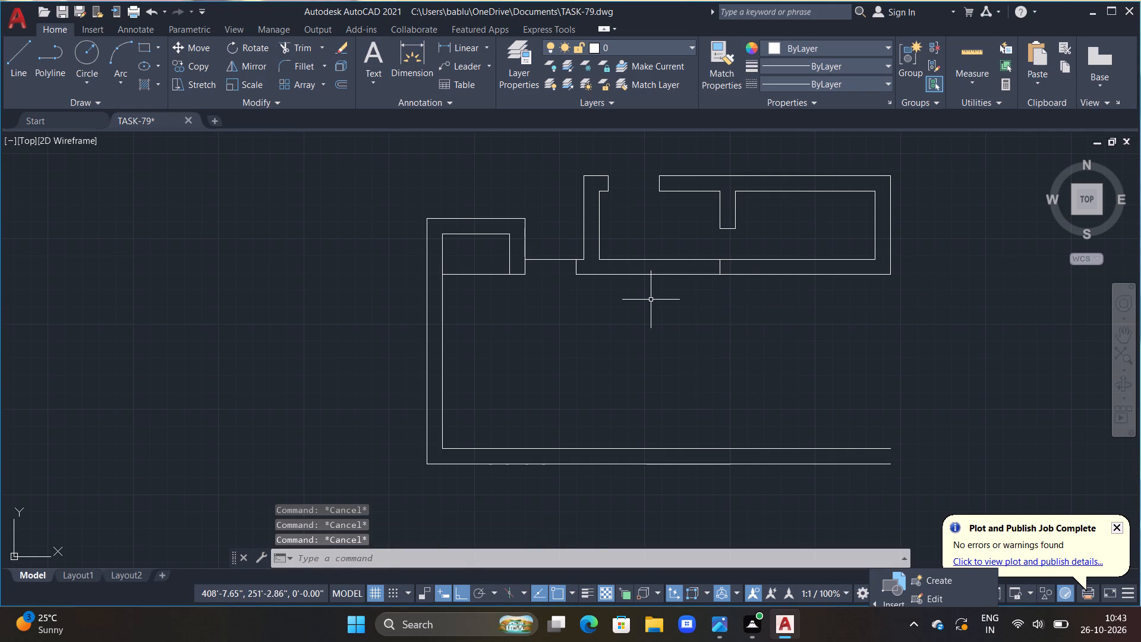
Draw a short vertical line down across the upper room's lower wall, aligned with the right jamb of the top wall's opening.
{"action": "type", "text": "L"}
{"action": "key", "text": "space"}
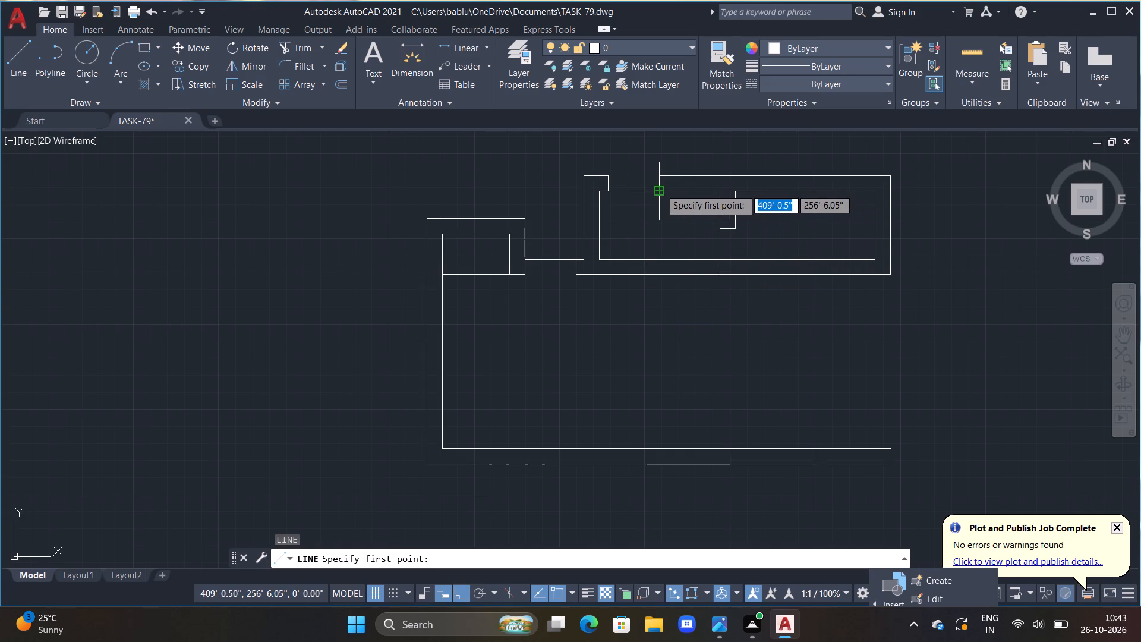
{"action": "left_click", "coordinate": [660, 258]}
{"action": "left_click", "coordinate": [664, 298]}
{"action": "key", "text": "Escape"}
Trim both lower wall lines between the two vertical lines and the excess below, leaving an opening in the upper room's lower wall.
{"action": "key", "text": "t"}
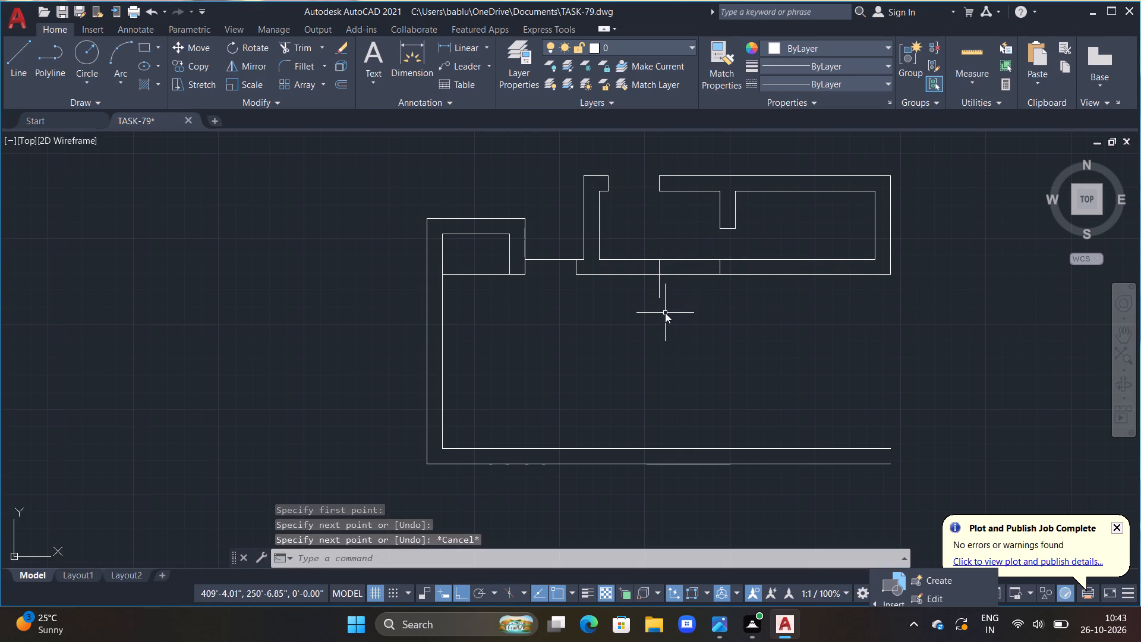
{"action": "key", "text": "space"}
{"action": "key", "text": "Escape"}
{"action": "type", "text": "TR"}
{"action": "key", "text": "space"}
{"action": "left_click_drag", "start_coordinate": [682, 247], "coordinate": [654, 299]}
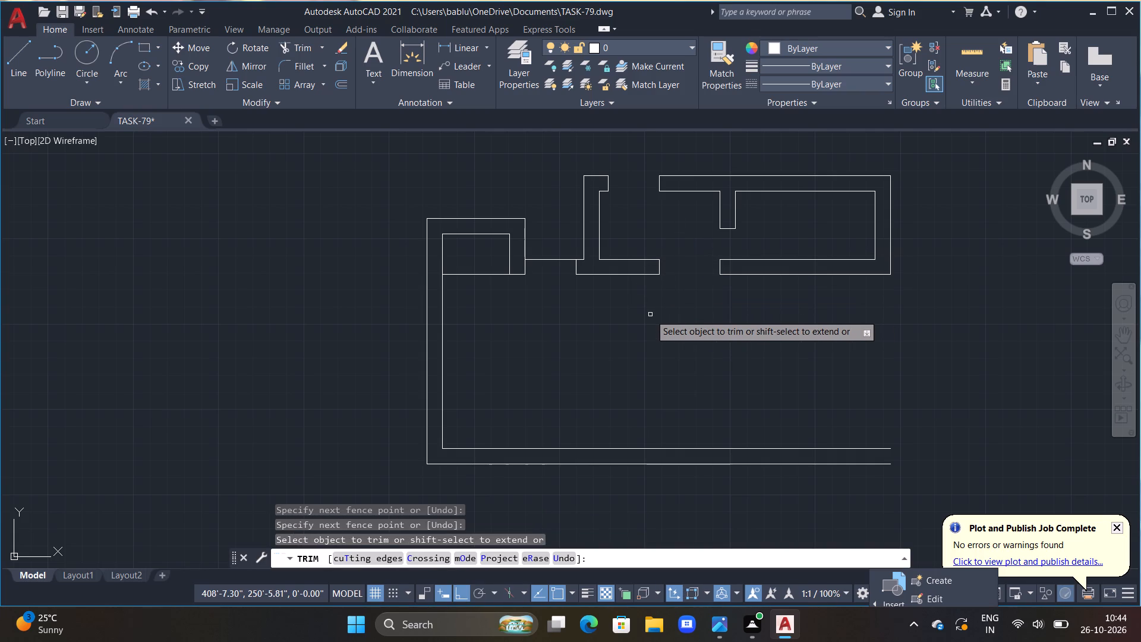
{"action": "key", "text": "Escape"}
{"action": "key", "text": "Escape"}
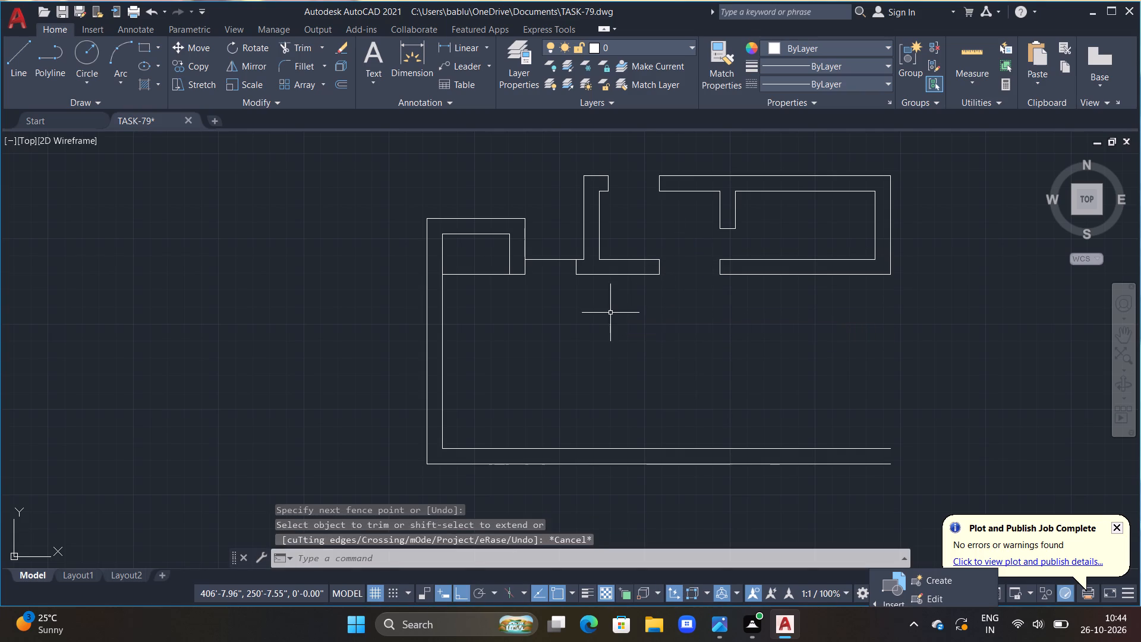
{"action": "key", "text": "Escape"}
{"action": "key", "text": "Escape"}
Draw a line along the underside of the lower wall's left piece, back to its midpoint, and about 10'1" down past the bottom wall.
{"action": "type", "text": "L"}
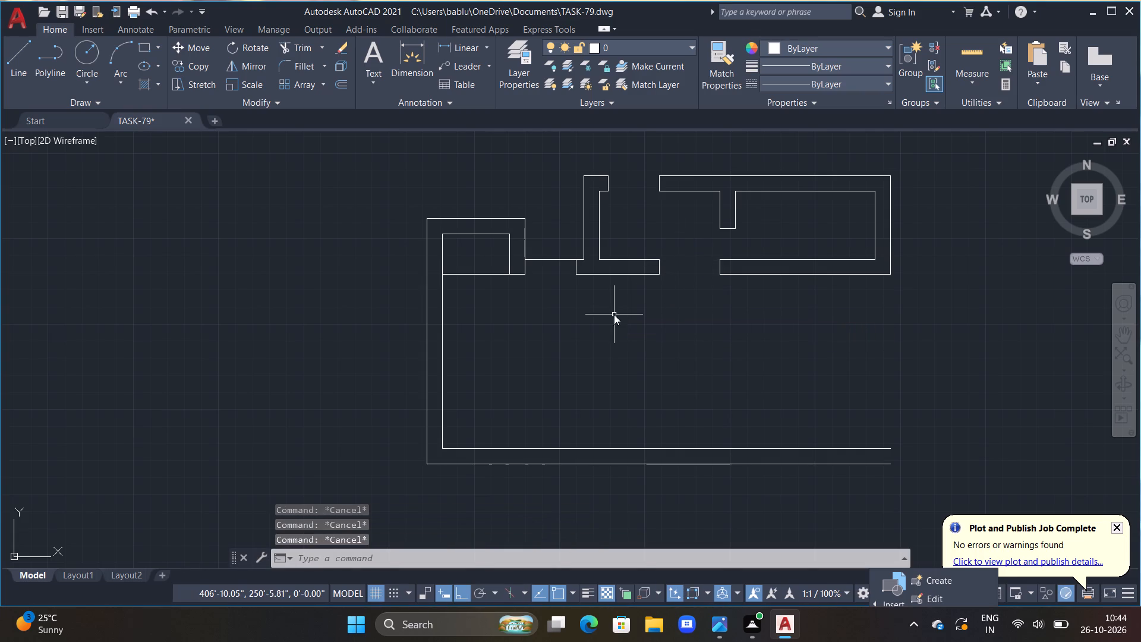
{"action": "key", "text": "space"}
{"action": "left_click", "coordinate": [572, 273]}
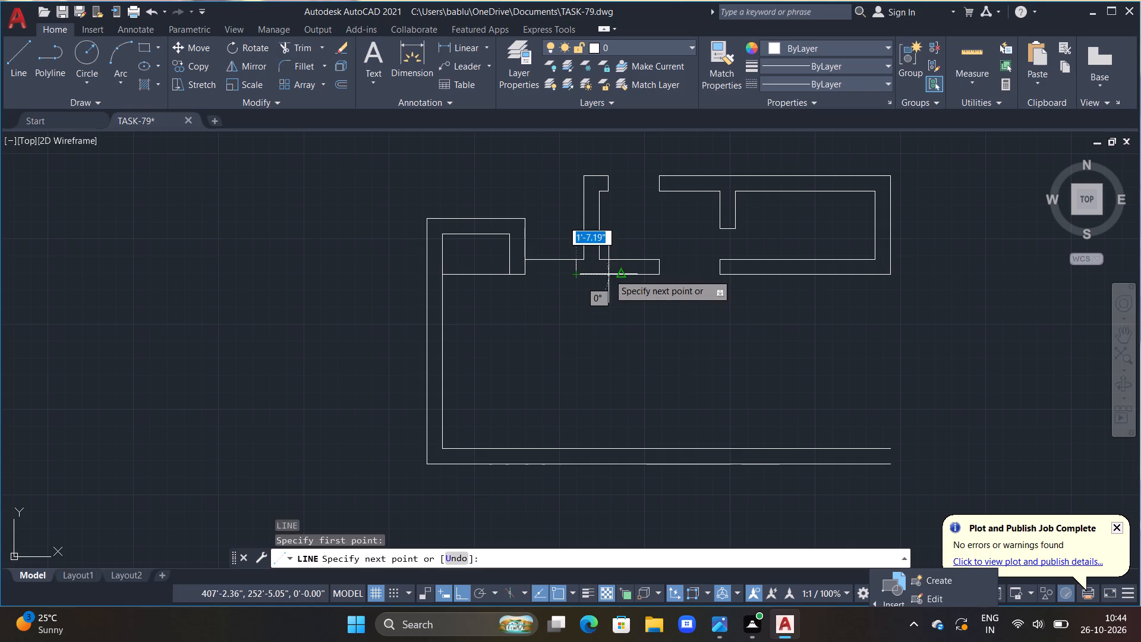
{"action": "left_click", "coordinate": [658, 273]}
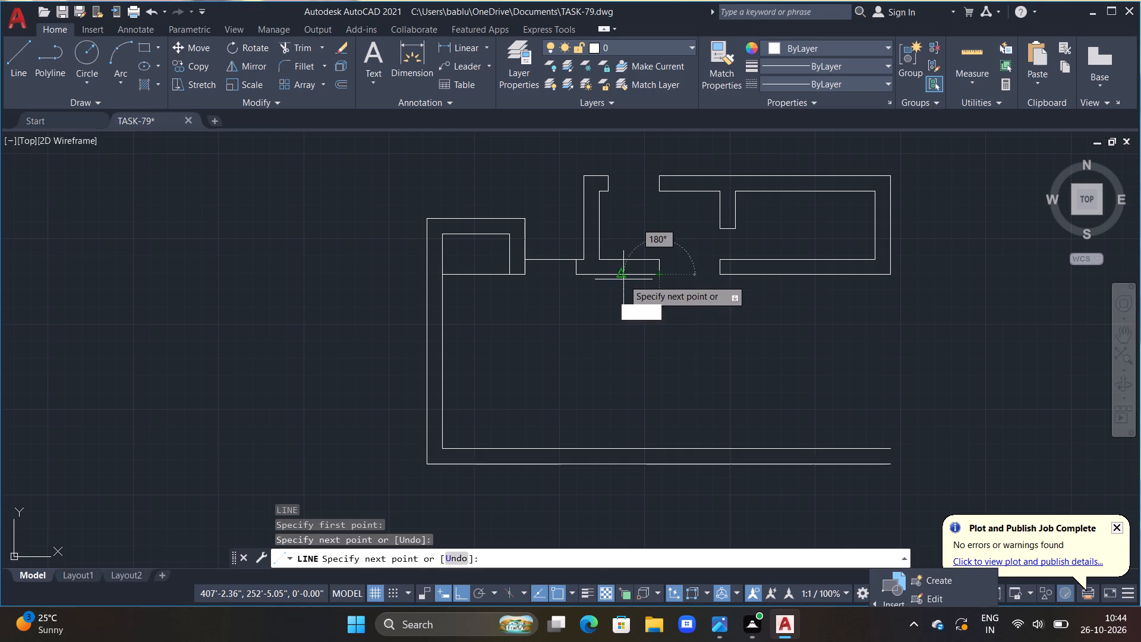
{"action": "left_click", "coordinate": [622, 274]}
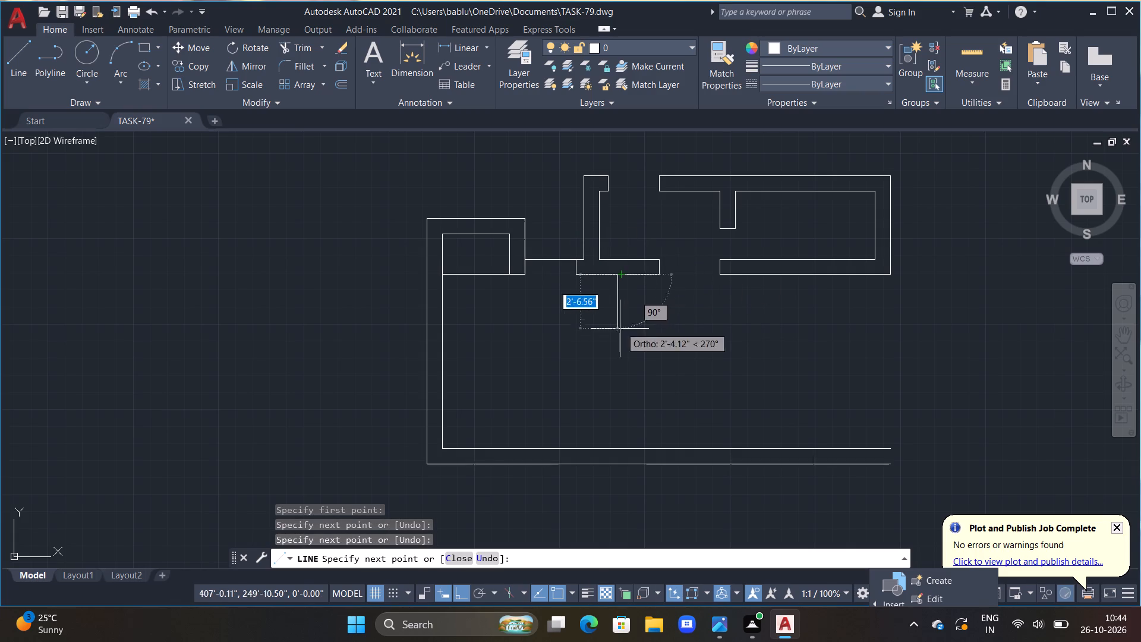
{"action": "left_click", "coordinate": [638, 483]}
{"action": "key", "text": "Escape"}
Offset the new long vertical line 9" to the right to form the dividing wall.
{"action": "type", "text": "OFF"}
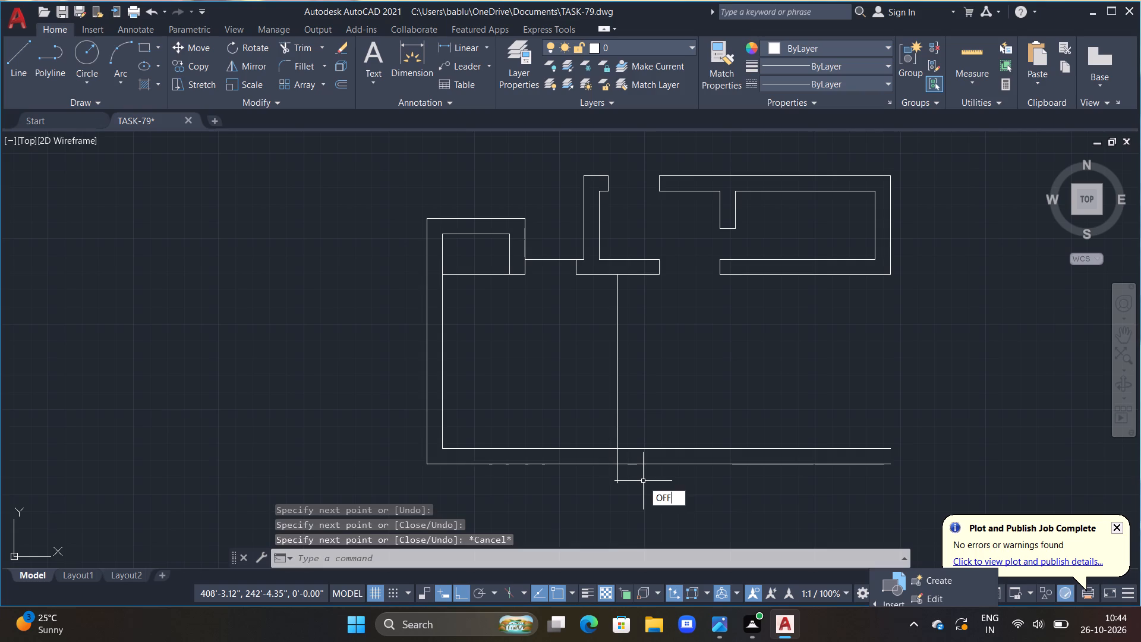
{"action": "key", "text": "space"}
{"action": "type", "text": "9\""}
{"action": "key", "text": "Return"}
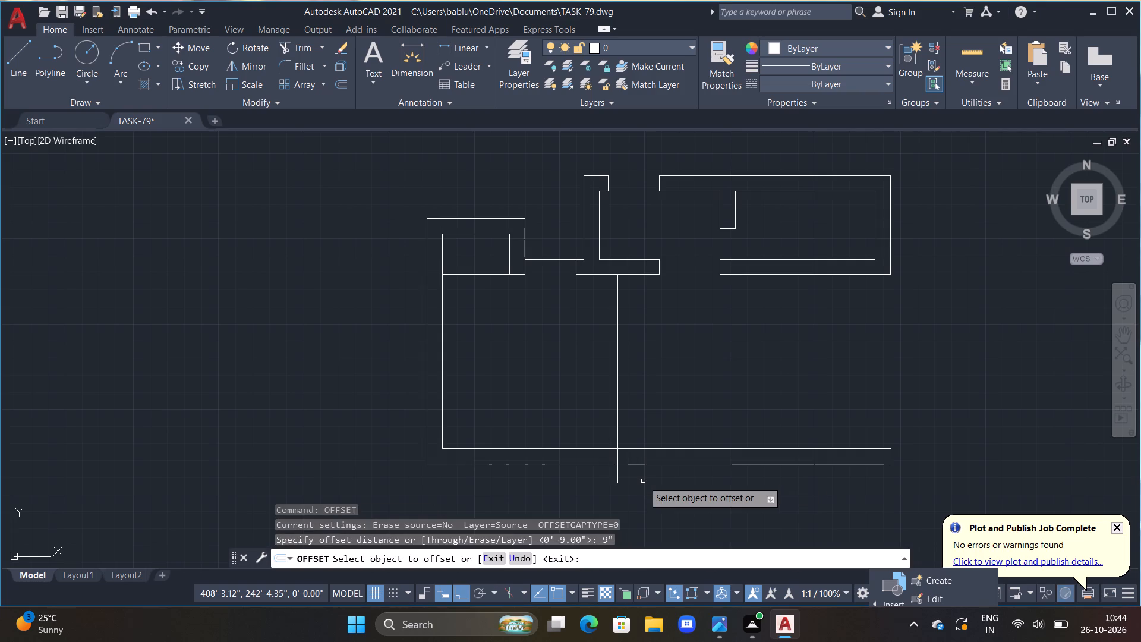
{"action": "left_click", "coordinate": [616, 360]}
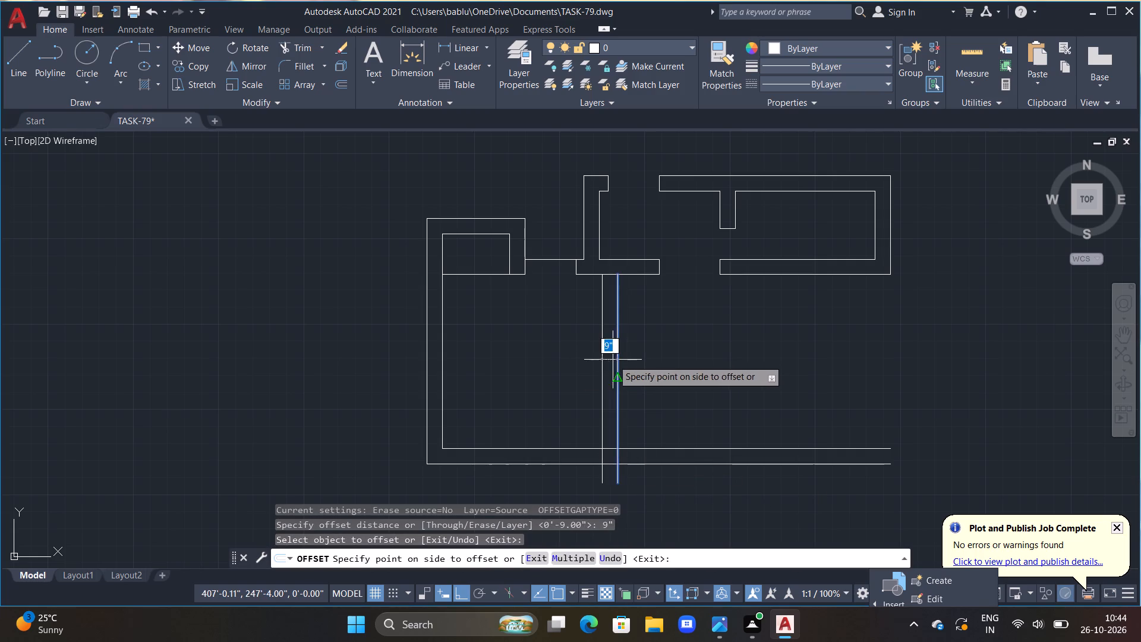
{"action": "left_click", "coordinate": [613, 360]}
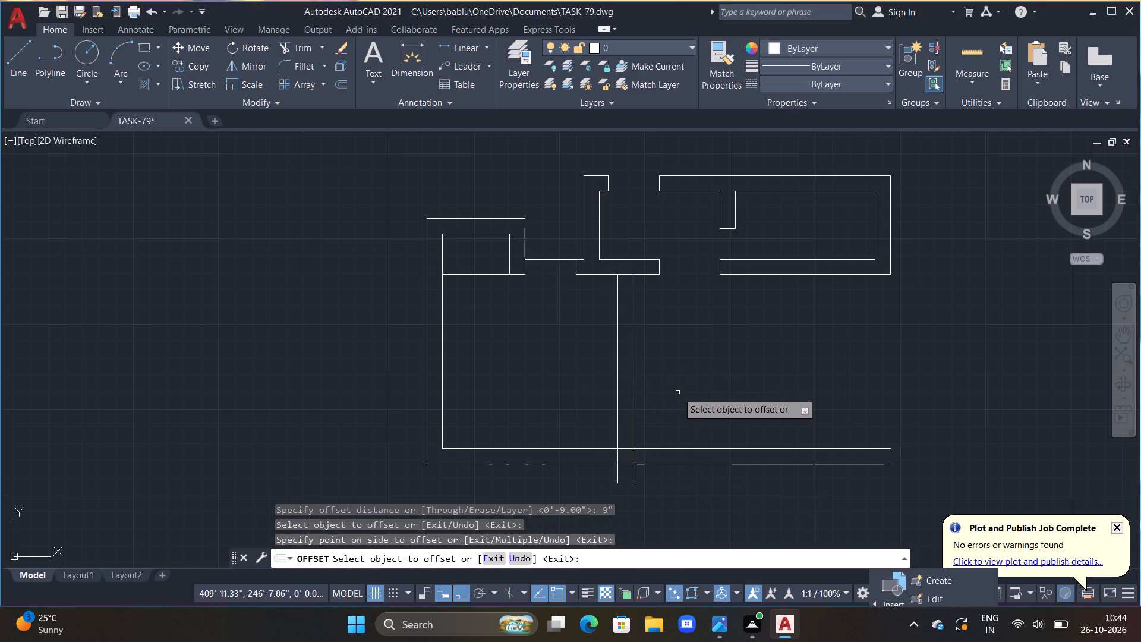
{"action": "key", "text": "Escape"}
{"action": "key", "text": "Escape"}
Trim the dividing wall's lines back to the bottom wall's inner line and remove the inner line's piece between them.
{"action": "key", "text": "t"}
{"action": "key", "text": "r"}
{"action": "key", "text": "space"}
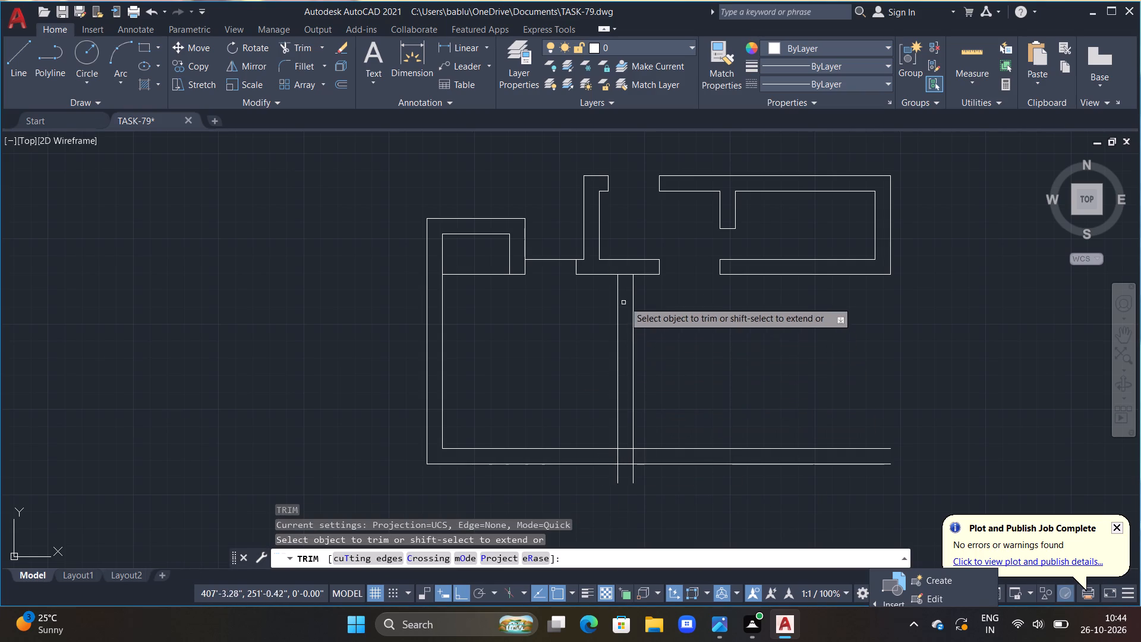
{"action": "left_click", "coordinate": [623, 275]}
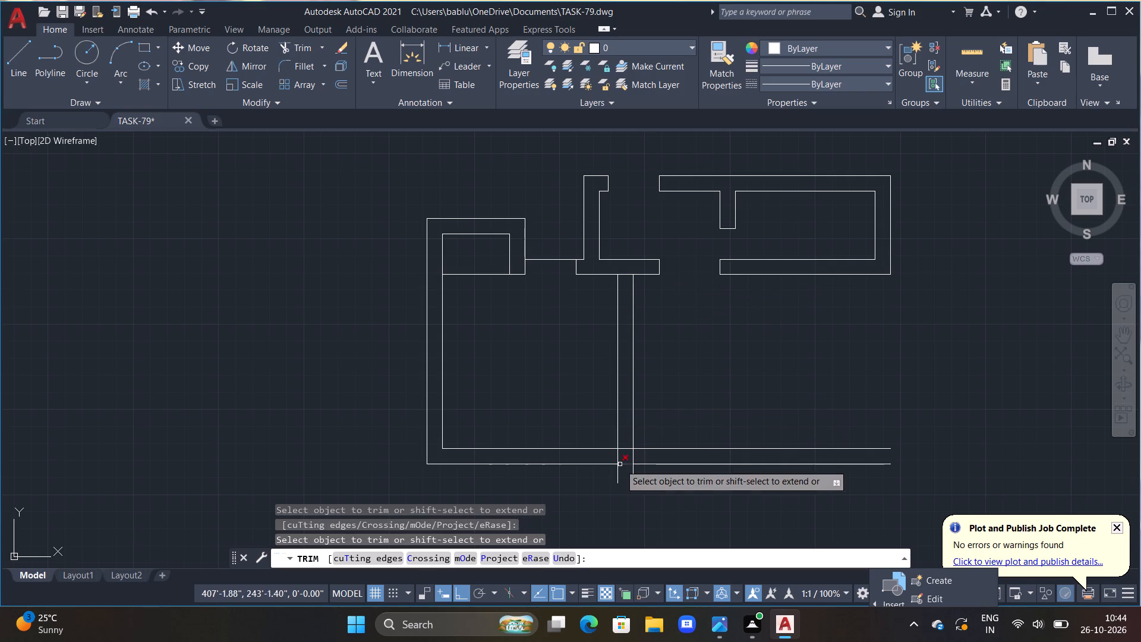
{"action": "left_click_drag", "start_coordinate": [616, 471], "coordinate": [655, 476]}
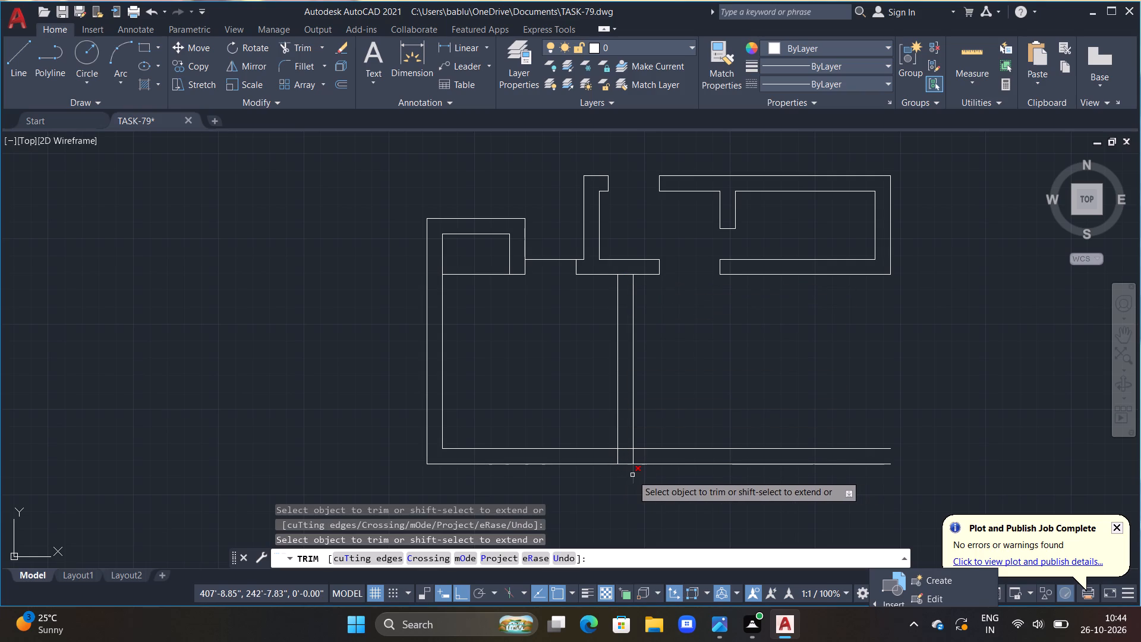
{"action": "left_click", "coordinate": [632, 475]}
{"action": "left_click", "coordinate": [616, 458]}
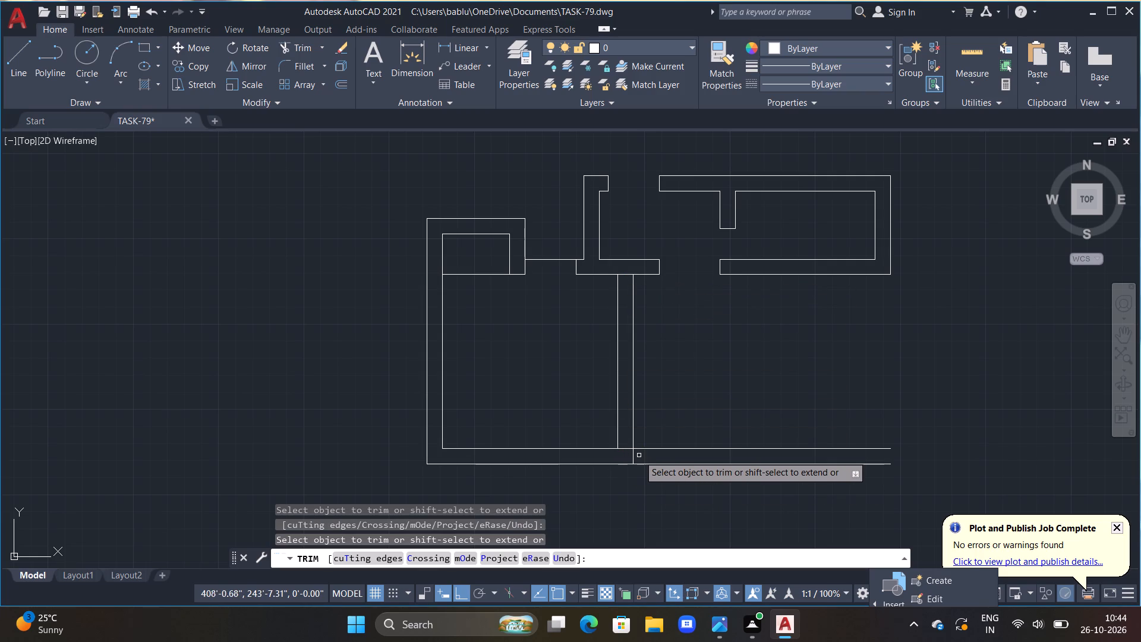
{"action": "left_click", "coordinate": [633, 456]}
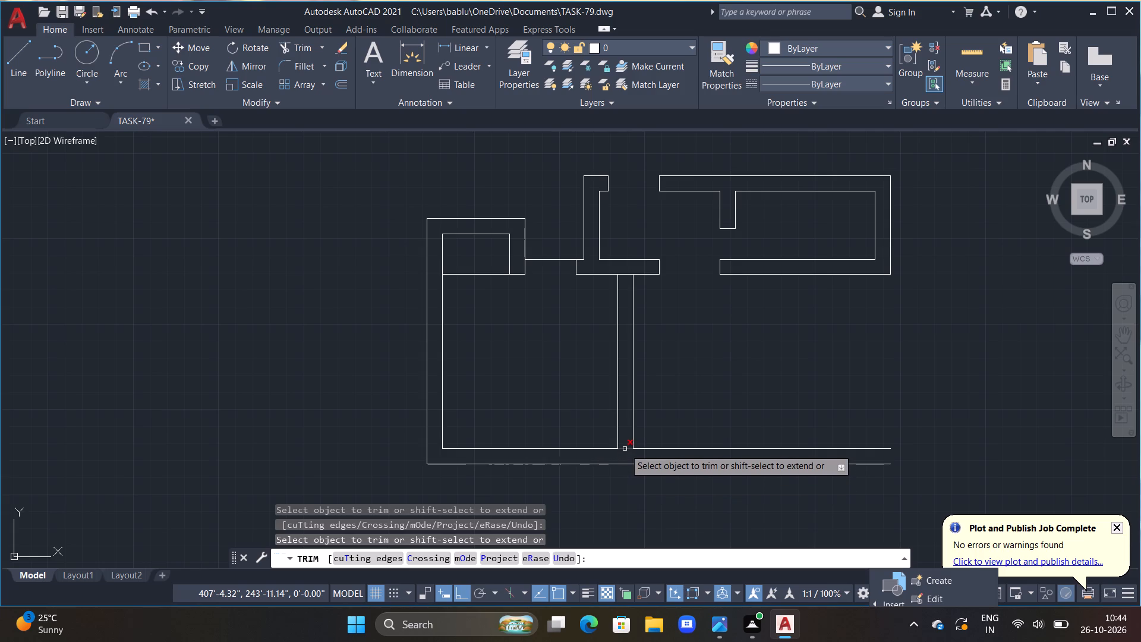
{"action": "left_click", "coordinate": [625, 449]}
{"action": "middle_click_drag", "start_coordinate": [653, 466], "coordinate": [640, 454]}
{"action": "key", "text": "Escape"}
{"action": "key", "text": "Escape"}
{"action": "key", "text": "Escape"}
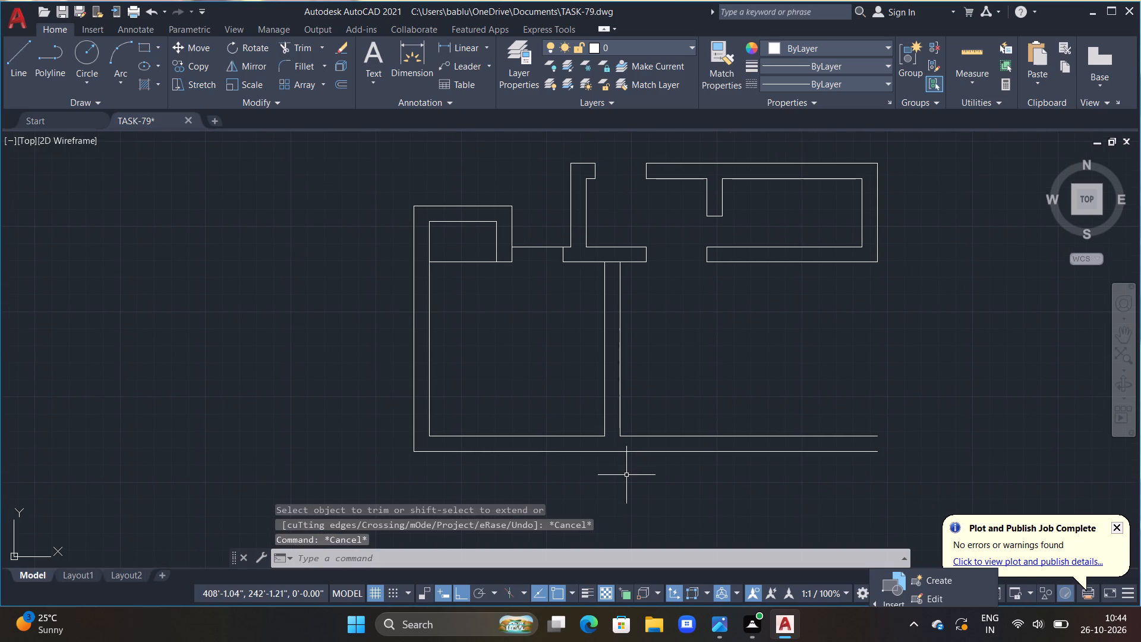
Draw a vertical line down from the bottom wall's inner line, aligned with the left jamb of the upper room's lower-wall opening.
{"action": "type", "text": "L"}
{"action": "key", "text": "space"}
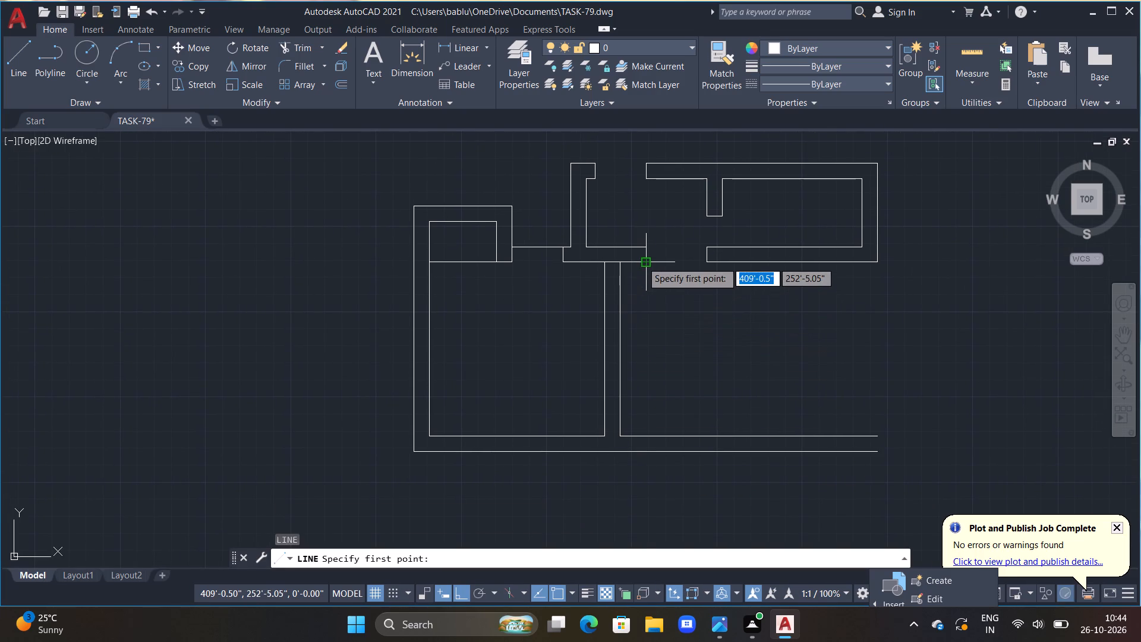
{"action": "left_click", "coordinate": [651, 435]}
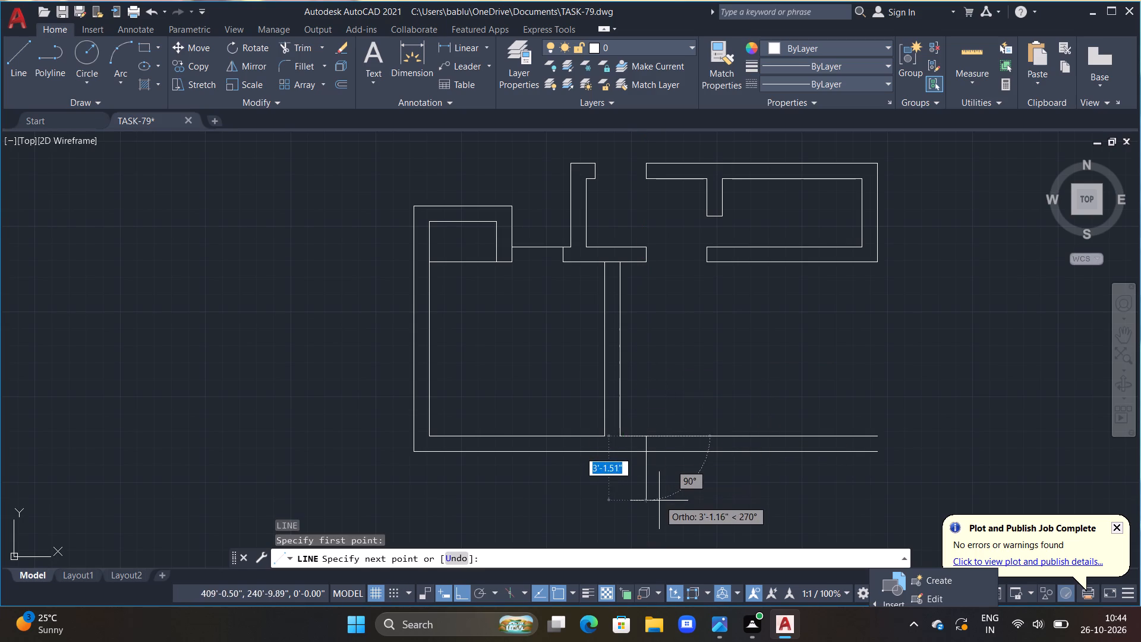
{"action": "middle_click_drag", "start_coordinate": [663, 499], "coordinate": [644, 436]}
{"action": "left_click", "coordinate": [645, 462]}
{"action": "key", "text": "Escape"}
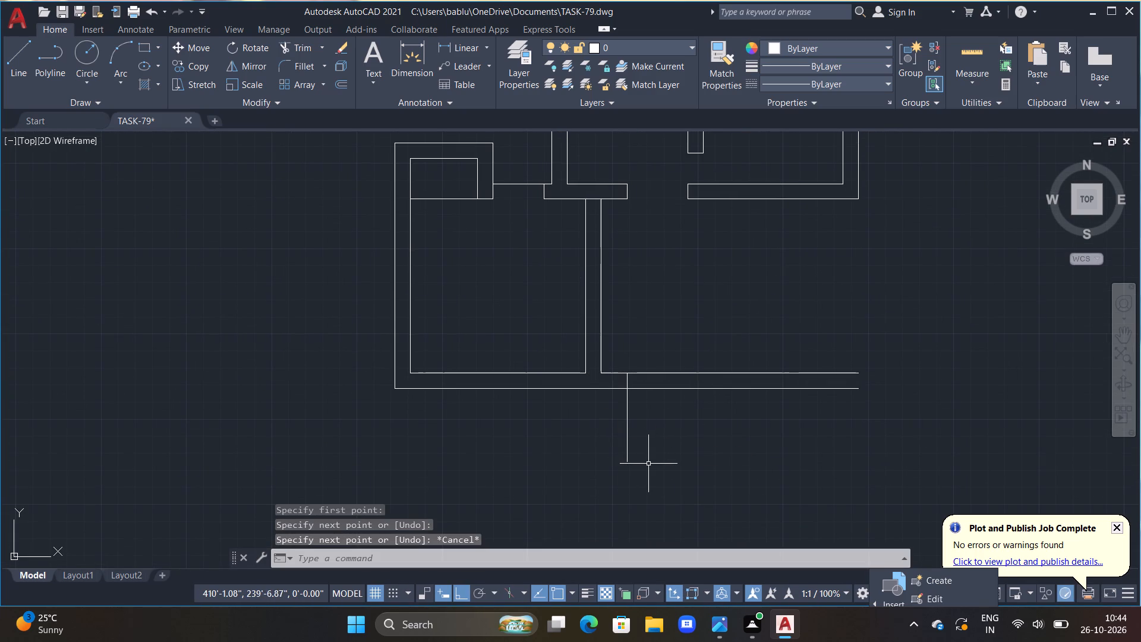
Trim both bottom wall lines to the right of the new vertical line.
{"action": "key", "text": "t"}
{"action": "type", "text": "R"}
{"action": "key", "text": "space"}
{"action": "left_click_drag", "start_coordinate": [648, 353], "coordinate": [681, 445]}
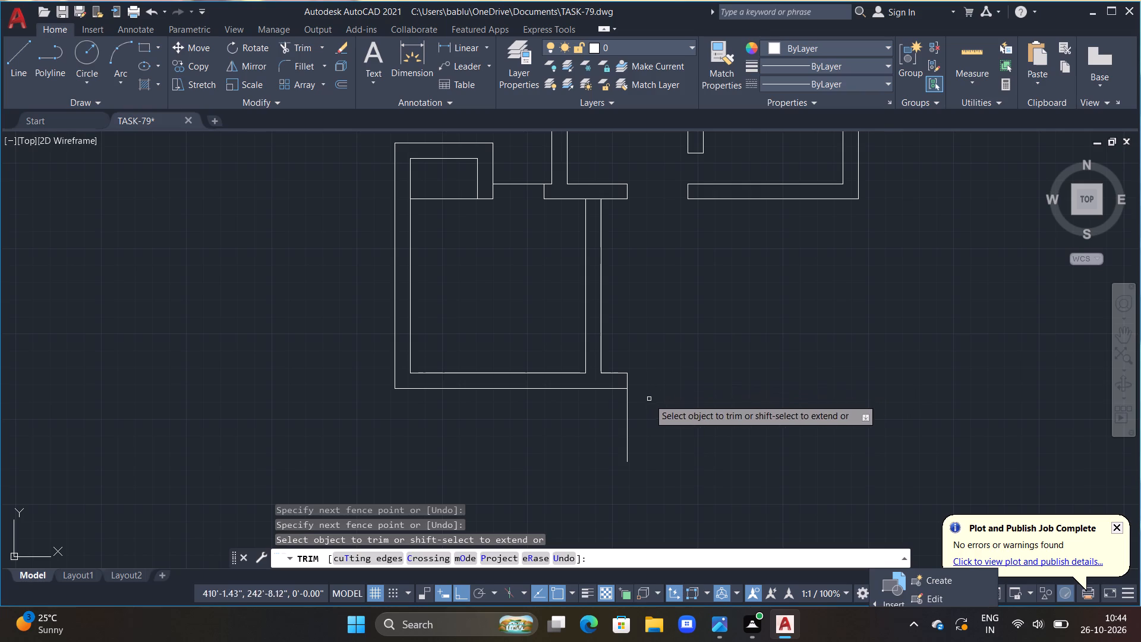
{"action": "key", "text": "Escape"}
{"action": "key", "text": "Escape"}
{"action": "key", "text": "Escape"}
{"action": "key", "text": "Escape"}
{"action": "key", "text": "Escape"}
{"action": "middle_click_drag", "start_coordinate": [670, 391], "coordinate": [676, 386]}
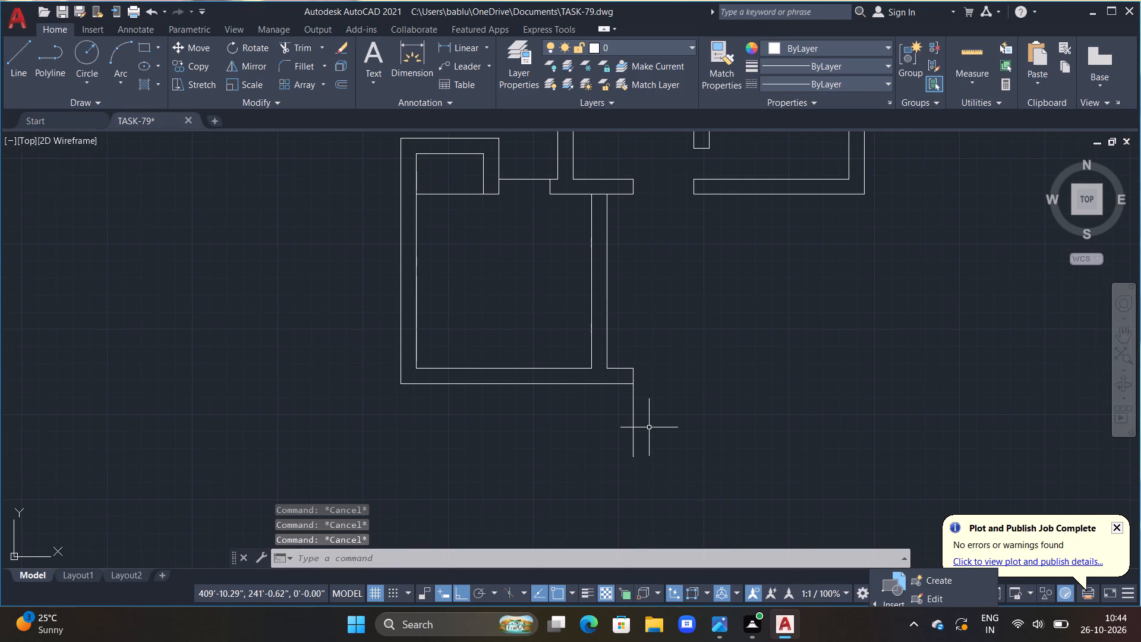
Offset the vertical line at the bottom wall's right end 9" to the left.
{"action": "type", "text": "OFF 9\""}
{"action": "key", "text": "Return"}
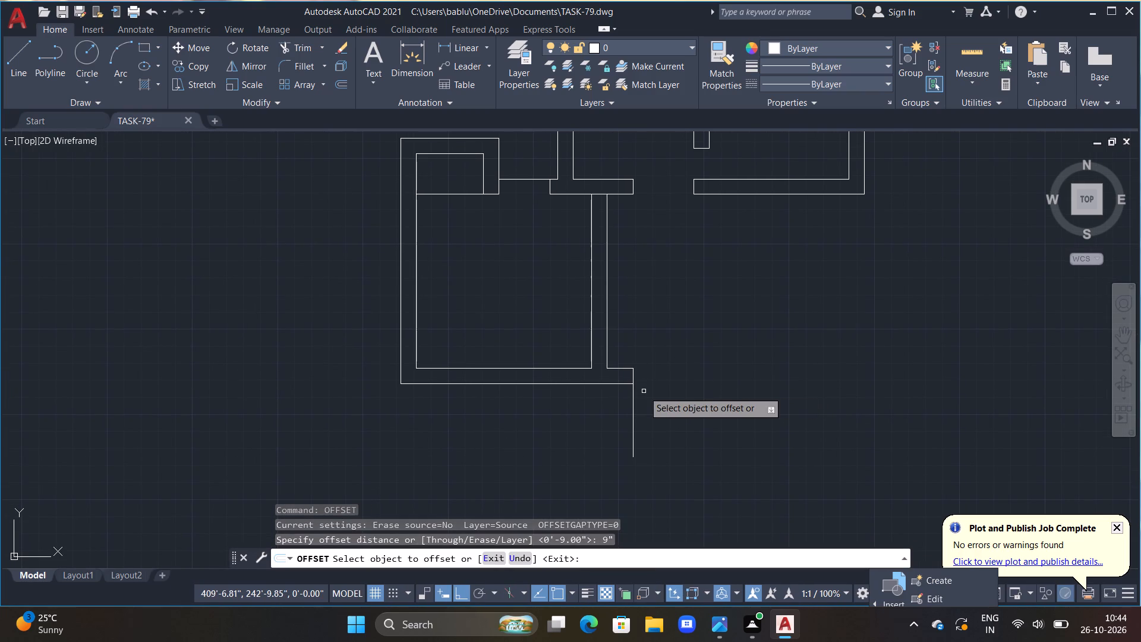
{"action": "left_click", "coordinate": [634, 410]}
{"action": "left_click", "coordinate": [625, 412]}
{"action": "key", "text": "Escape"}
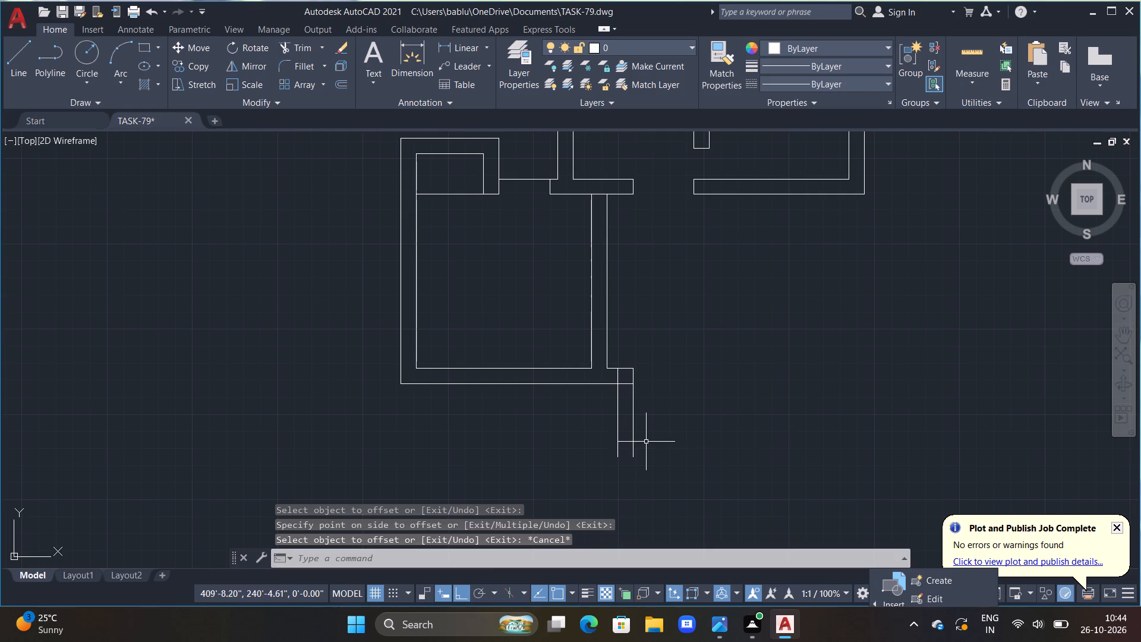
Trim the overlapping line pieces where the bottom wall meets the new downward wall, and the wall line at the dividing wall's top.
{"action": "type", "text": "TR"}
{"action": "key", "text": "space"}
{"action": "left_click", "coordinate": [619, 374]}
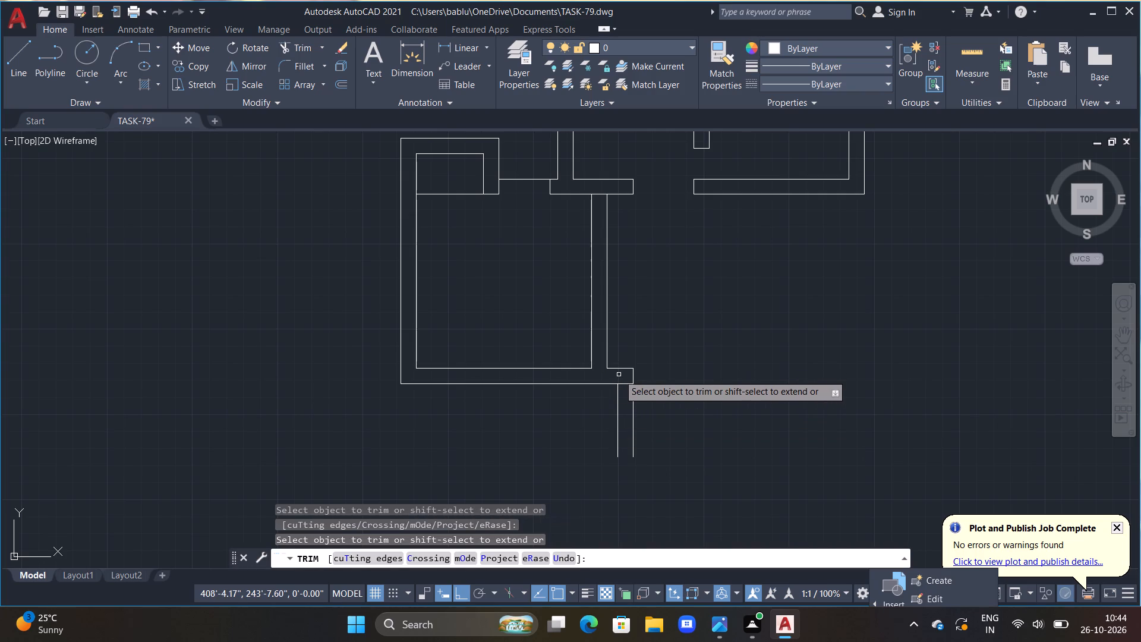
{"action": "left_click", "coordinate": [624, 383]}
{"action": "scroll", "coordinate": [701, 329], "scroll_direction": "down", "scroll_amount": 2}
{"action": "middle_click_drag", "start_coordinate": [696, 326], "coordinate": [673, 379]}
{"action": "scroll", "coordinate": [658, 354], "scroll_direction": "up", "scroll_amount": 1}
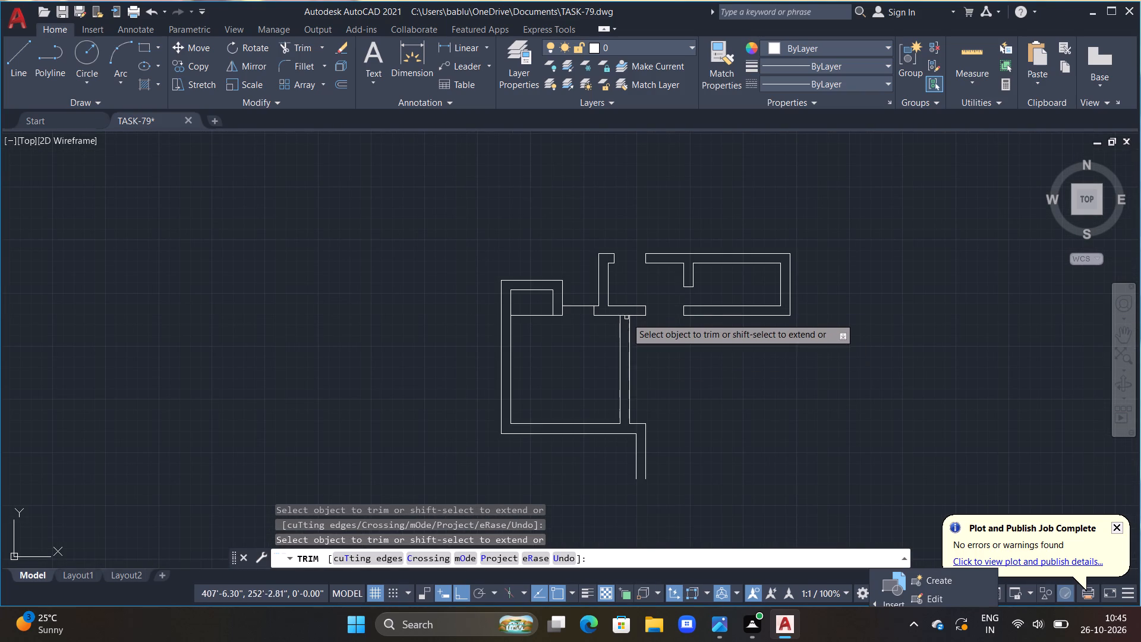
{"action": "left_click", "coordinate": [625, 316]}
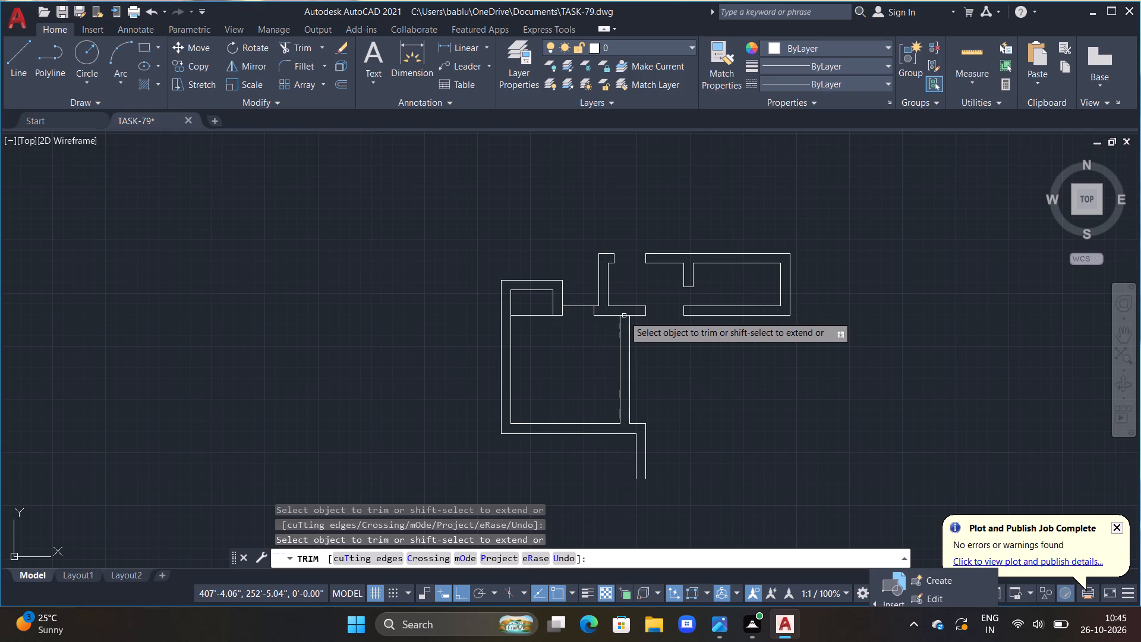
{"action": "key", "text": "Escape"}
Draw a horizontal line leftward across the dividing wall, about 2'4" above the lower end of its right line.
{"action": "scroll", "coordinate": [662, 395], "scroll_direction": "up", "scroll_amount": 2}
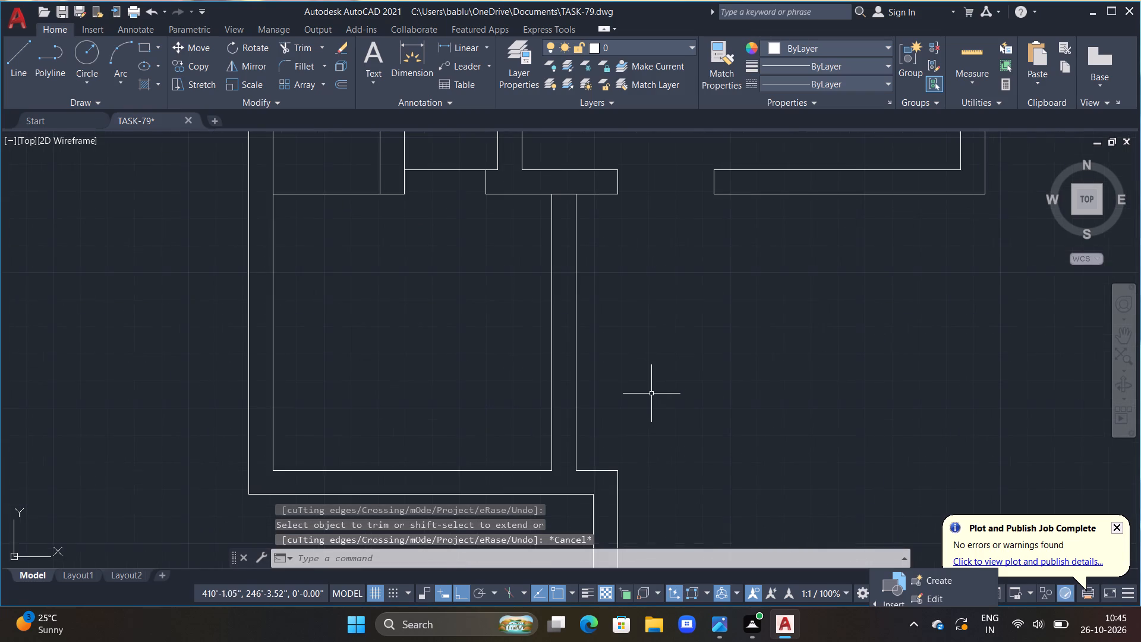
{"action": "scroll", "coordinate": [651, 394], "scroll_direction": "down", "scroll_amount": 1}
{"action": "middle_click_drag", "start_coordinate": [619, 407], "coordinate": [655, 421]}
{"action": "middle_click_drag", "start_coordinate": [663, 393], "coordinate": [656, 355]}
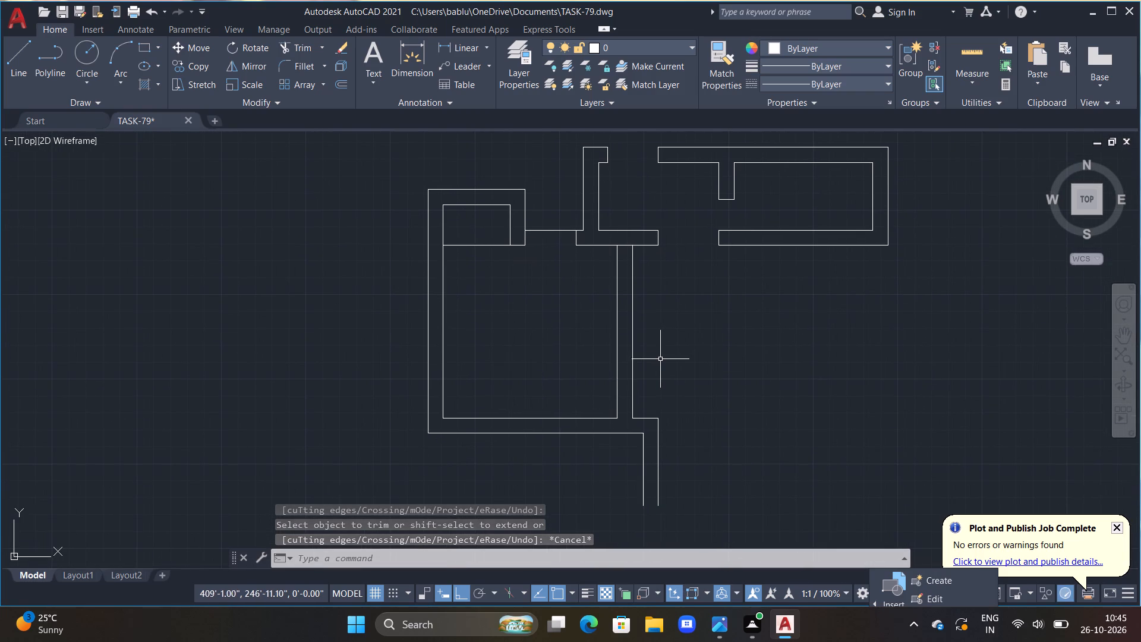
{"action": "key", "text": "Escape"}
{"action": "key", "text": "Escape"}
{"action": "key", "text": "Escape"}
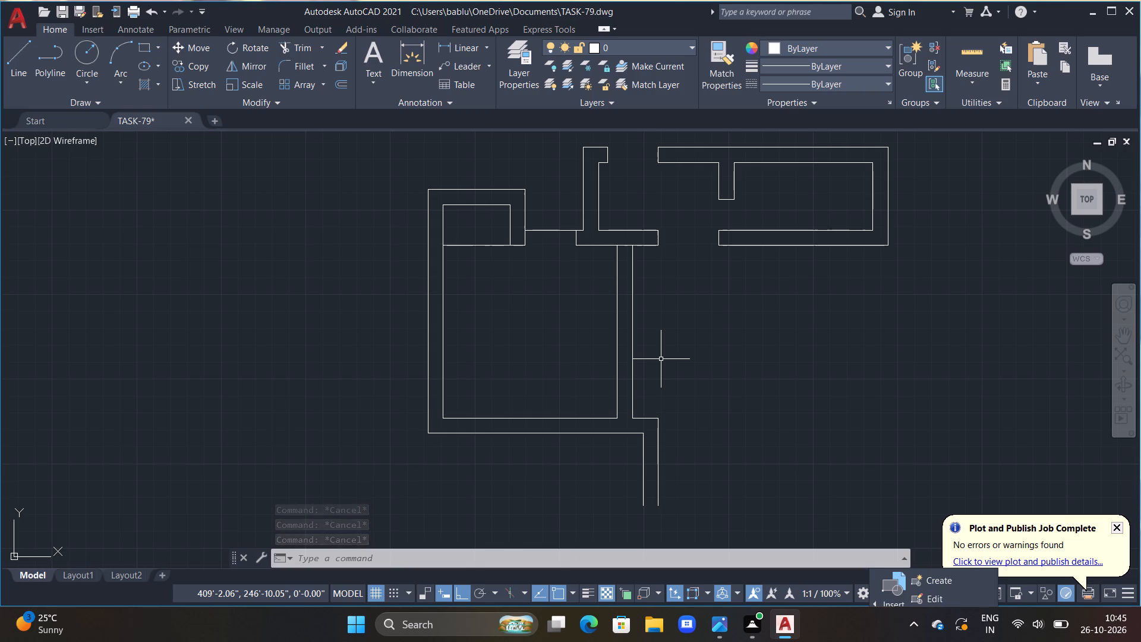
{"action": "type", "text": "L"}
{"action": "key", "text": "space"}
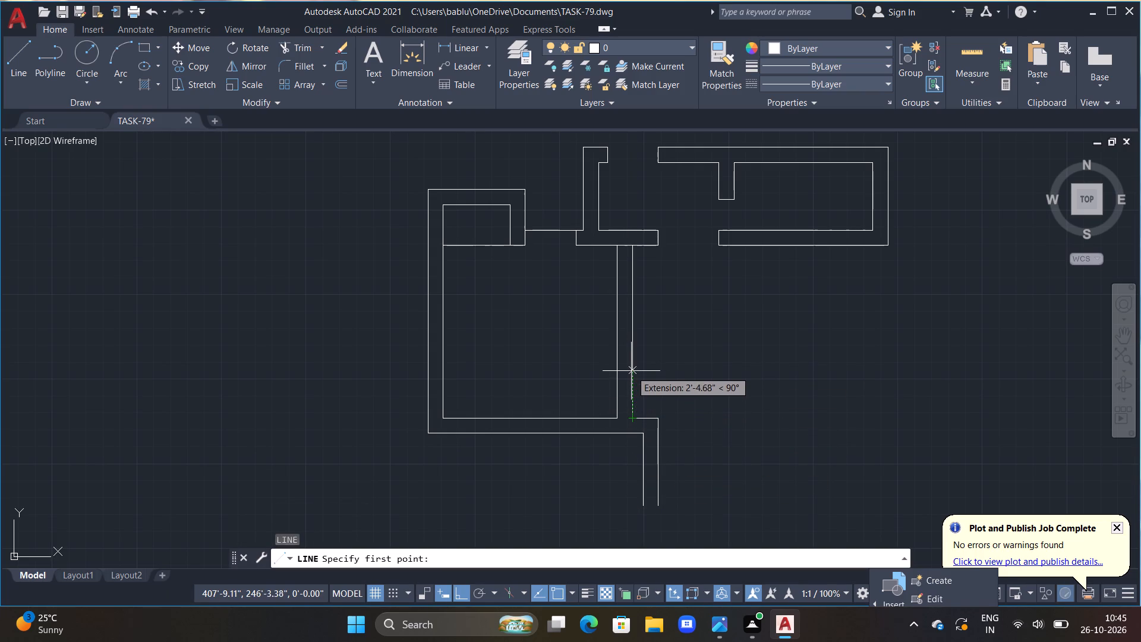
{"action": "left_click", "coordinate": [632, 372]}
{"action": "left_click", "coordinate": [594, 382]}
{"action": "key", "text": "grave"}
{"action": "key", "text": "Escape"}
{"action": "key", "text": "Escape"}
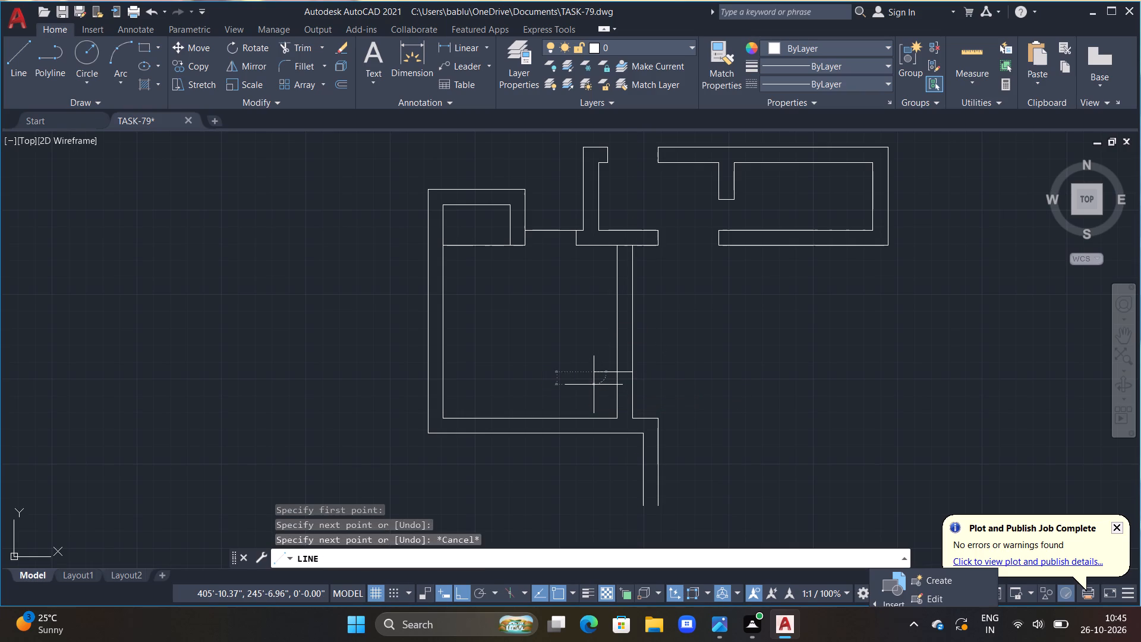
{"action": "key", "text": "Escape"}
Offset the horizontal line across the dividing wall 2'6" upward to mark the opening's other side.
{"action": "type", "text": "OFF 2'6"}
{"action": "key", "text": "shift+quotedbl"}
{"action": "key", "text": "Return"}
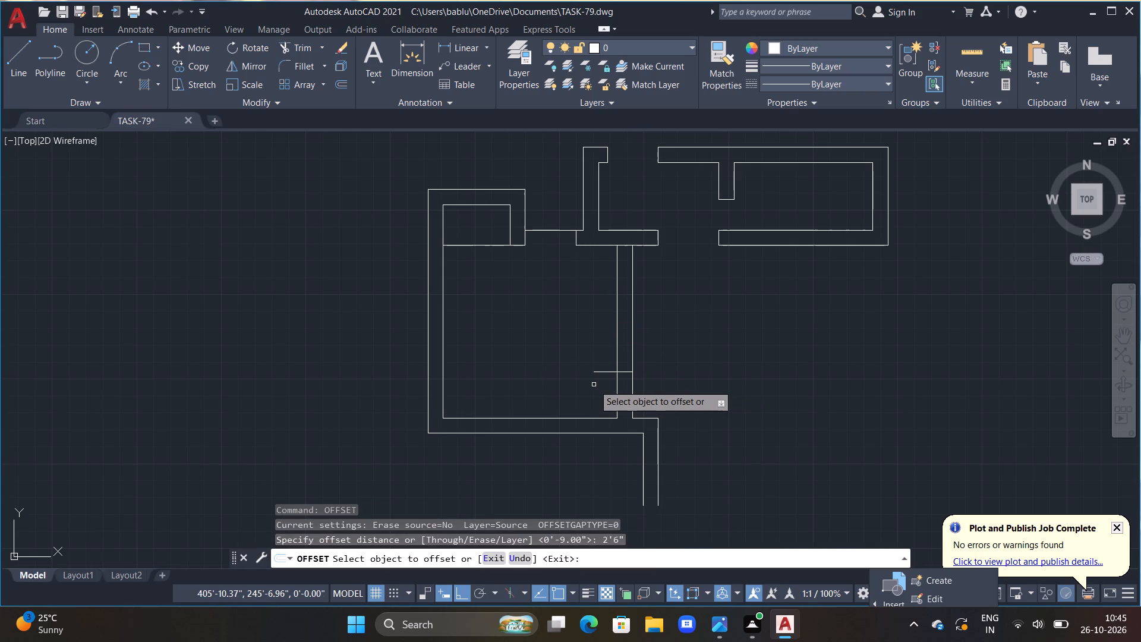
{"action": "left_click", "coordinate": [600, 373]}
{"action": "left_click", "coordinate": [590, 333]}
{"action": "key", "text": "Escape"}
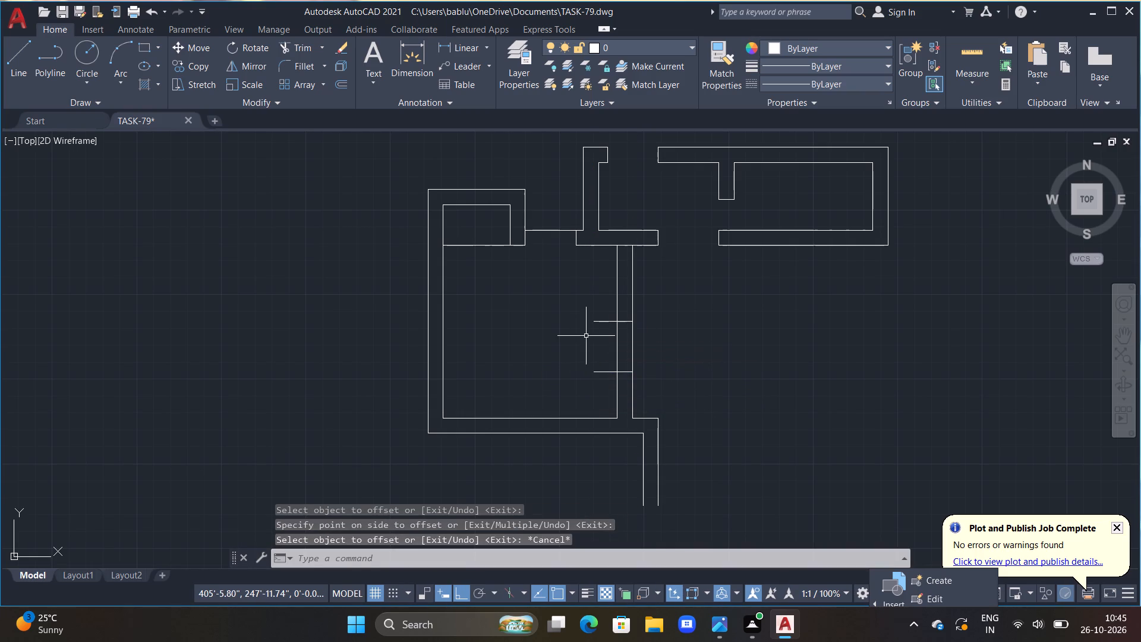
Trim the dividing wall between the two horizontal marks and remove their overhanging ends to form the 2'6" opening.
{"action": "type", "text": "TR"}
{"action": "key", "text": "space"}
{"action": "left_click_drag", "start_coordinate": [601, 312], "coordinate": [603, 372]}
{"action": "left_click_drag", "start_coordinate": [603, 374], "coordinate": [603, 384]}
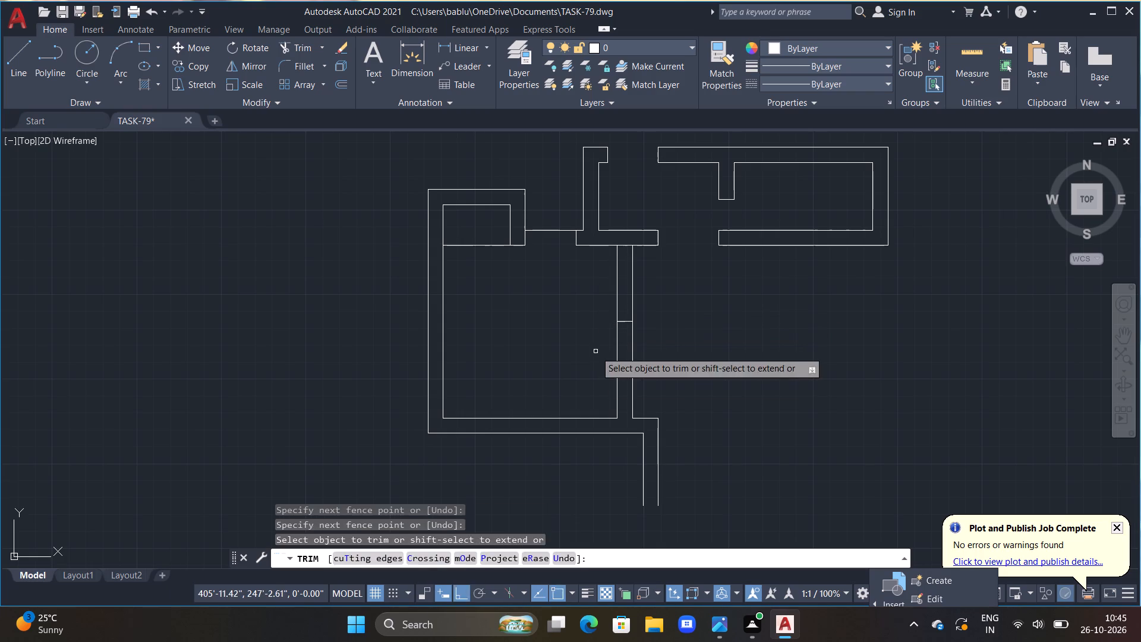
{"action": "left_click_drag", "start_coordinate": [595, 351], "coordinate": [673, 328]}
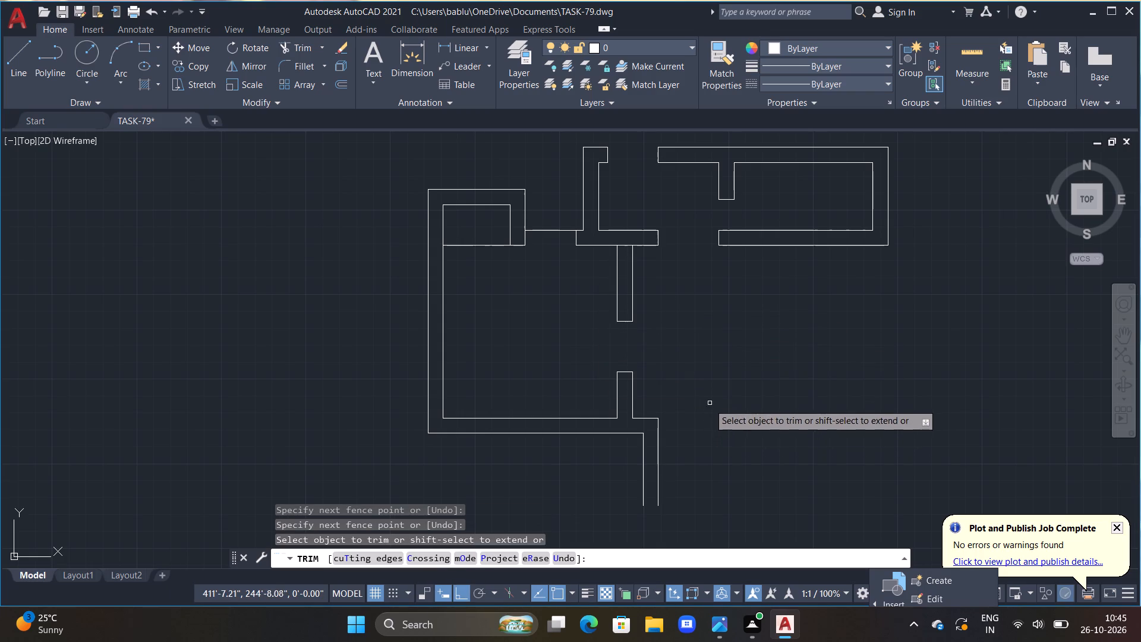
{"action": "middle_click_drag", "start_coordinate": [695, 424], "coordinate": [677, 441]}
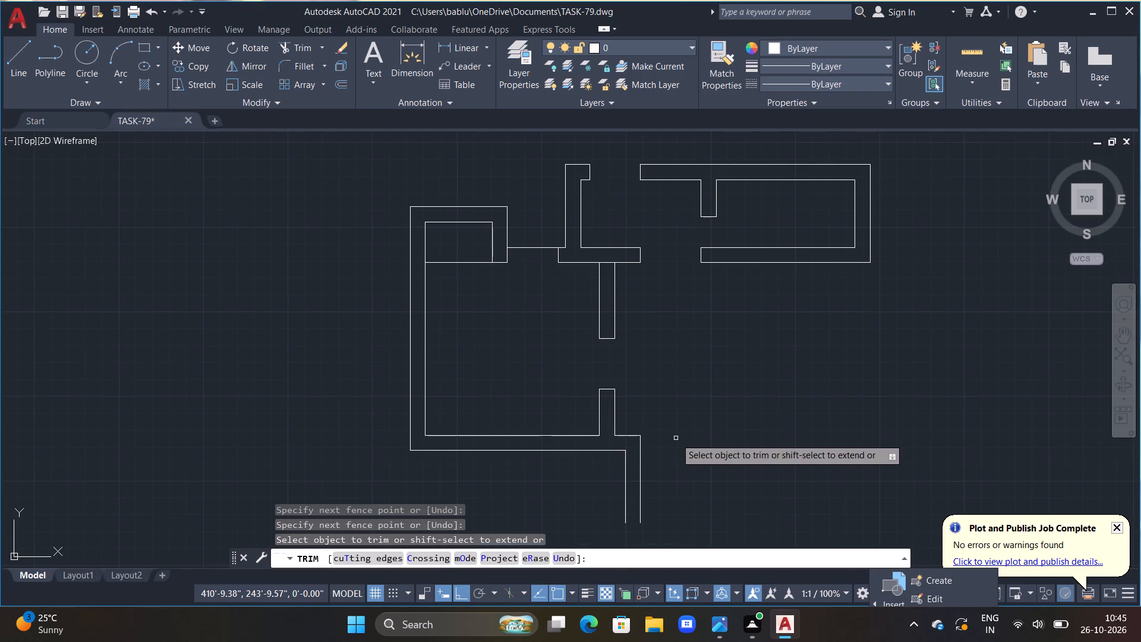
{"action": "key", "text": "Escape"}
{"action": "key", "text": "Escape"}
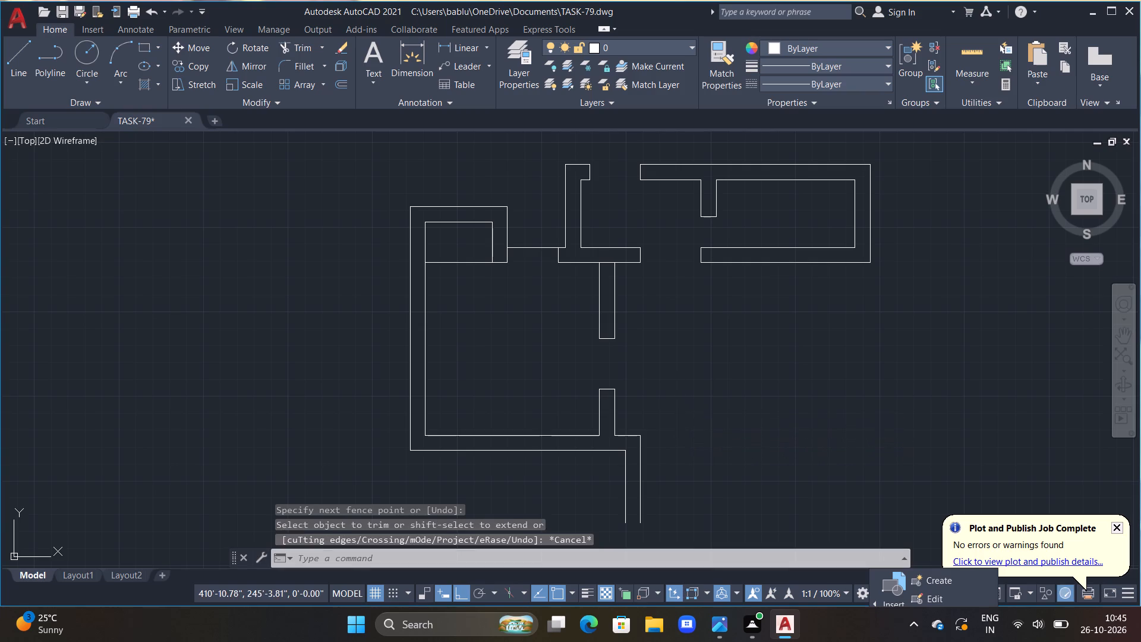
{"action": "key", "text": "Escape"}
{"action": "key", "text": "Escape"}
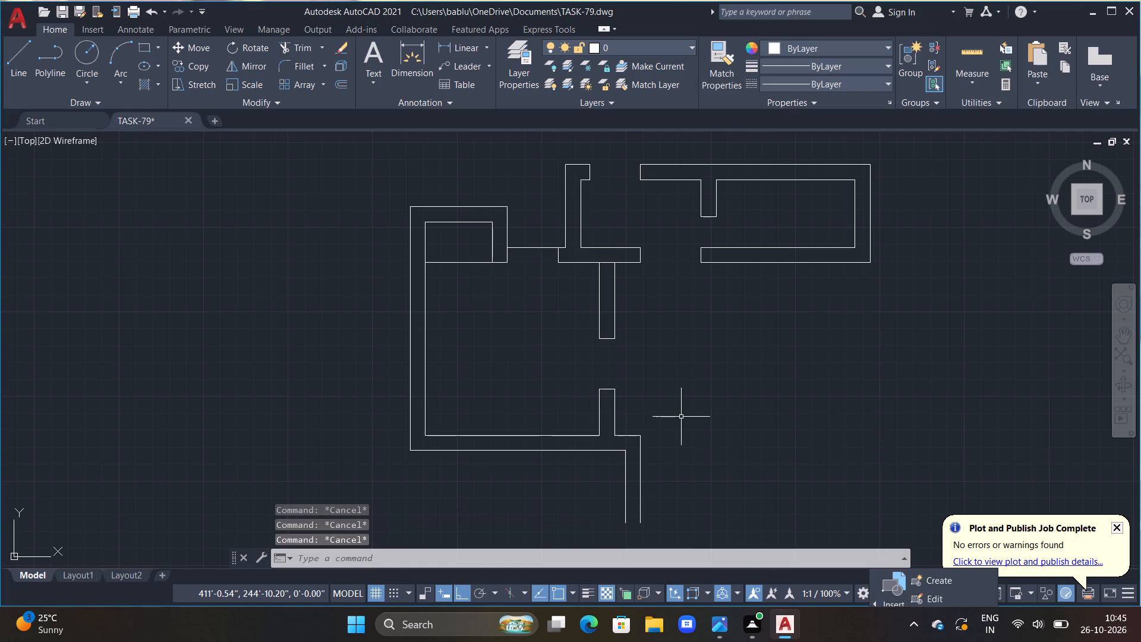
Offset both pieces of the left room's outer bottom wall line 9'10" downward.
{"action": "middle_click_drag", "start_coordinate": [694, 435], "coordinate": [702, 354]}
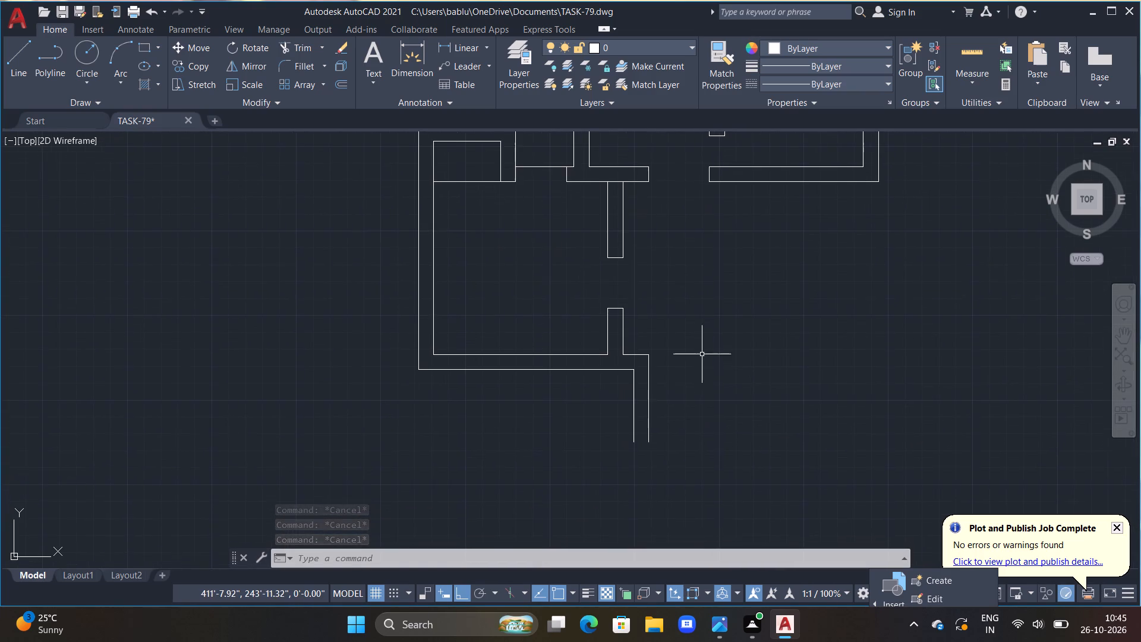
{"action": "key", "text": "Escape"}
{"action": "key", "text": "Escape"}
{"action": "type", "text": "OFF"}
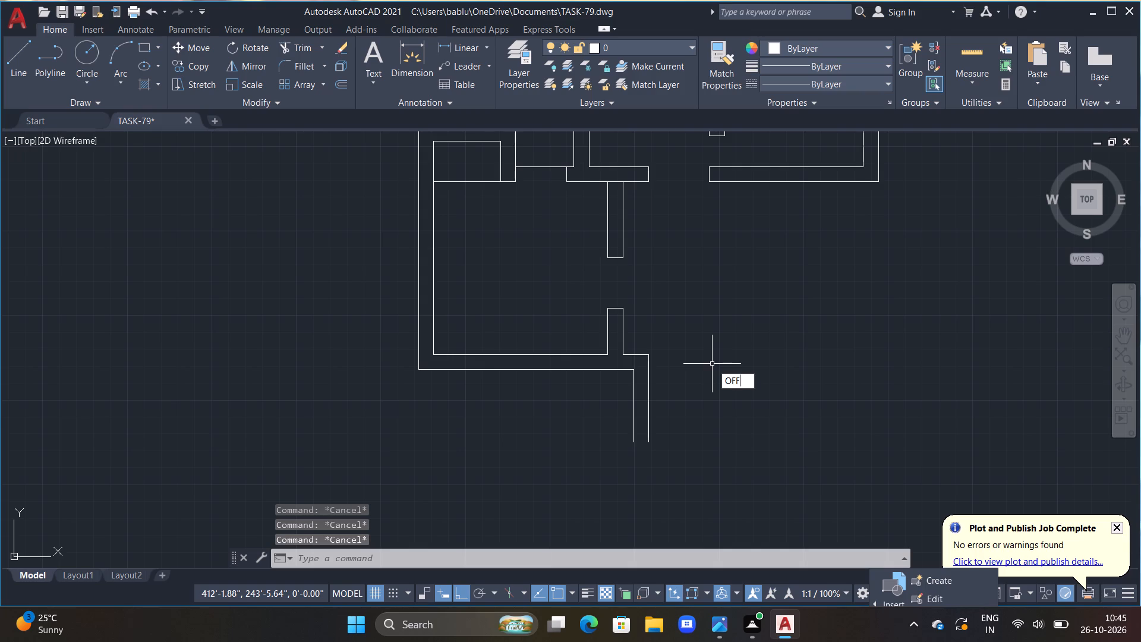
{"action": "key", "text": "space"}
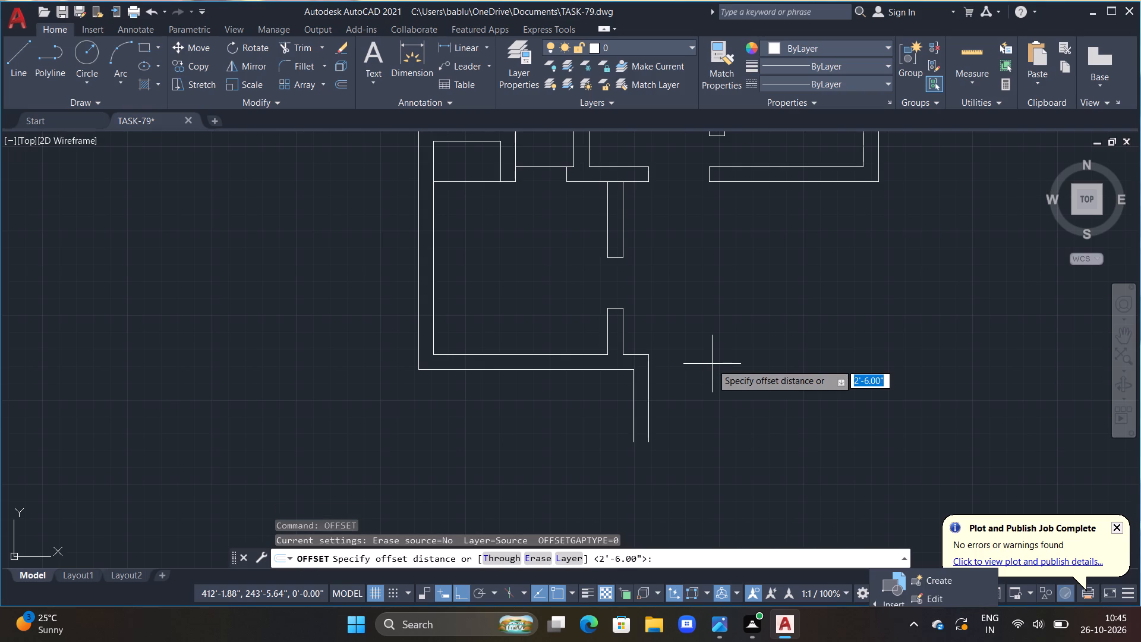
{"action": "type", "text": "9'10\""}
{"action": "key", "text": "Return"}
{"action": "scroll", "coordinate": [706, 416], "scroll_direction": "down", "scroll_amount": 4}
{"action": "middle_click_drag", "start_coordinate": [693, 396], "coordinate": [499, 106]}
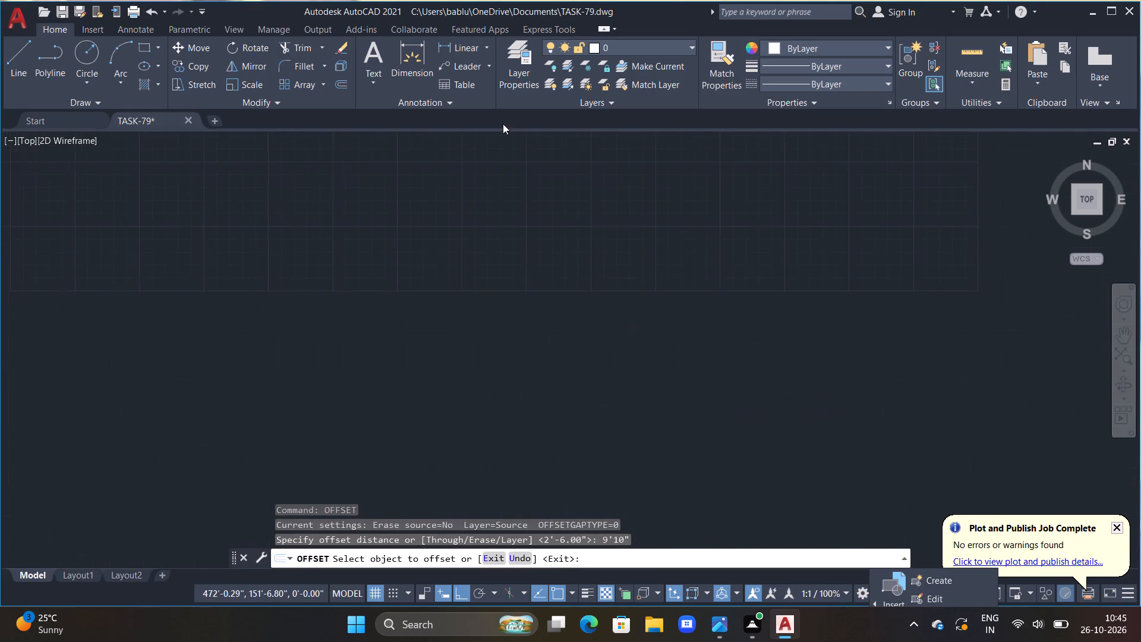
{"action": "scroll", "coordinate": [508, 138], "scroll_direction": "up", "scroll_amount": 1}
{"action": "middle_click_drag", "start_coordinate": [509, 139], "coordinate": [568, 335]}
{"action": "scroll", "coordinate": [550, 316], "scroll_direction": "up", "scroll_amount": 1}
{"action": "left_click", "coordinate": [491, 294]}
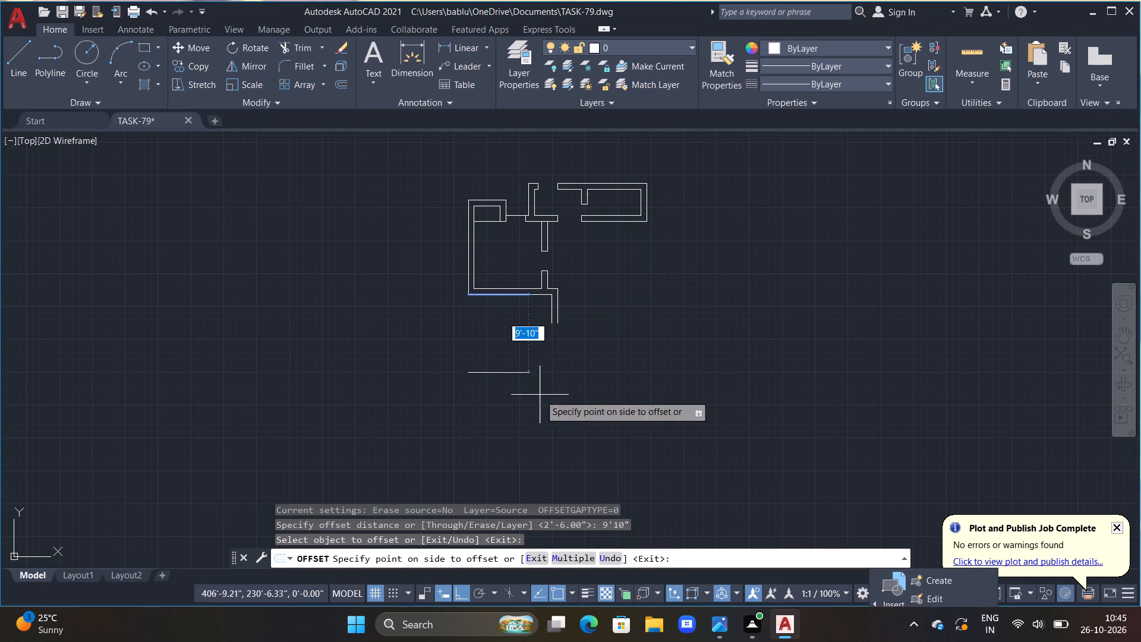
{"action": "left_click", "coordinate": [543, 398]}
{"action": "left_click", "coordinate": [533, 295]}
{"action": "left_click", "coordinate": [547, 395]}
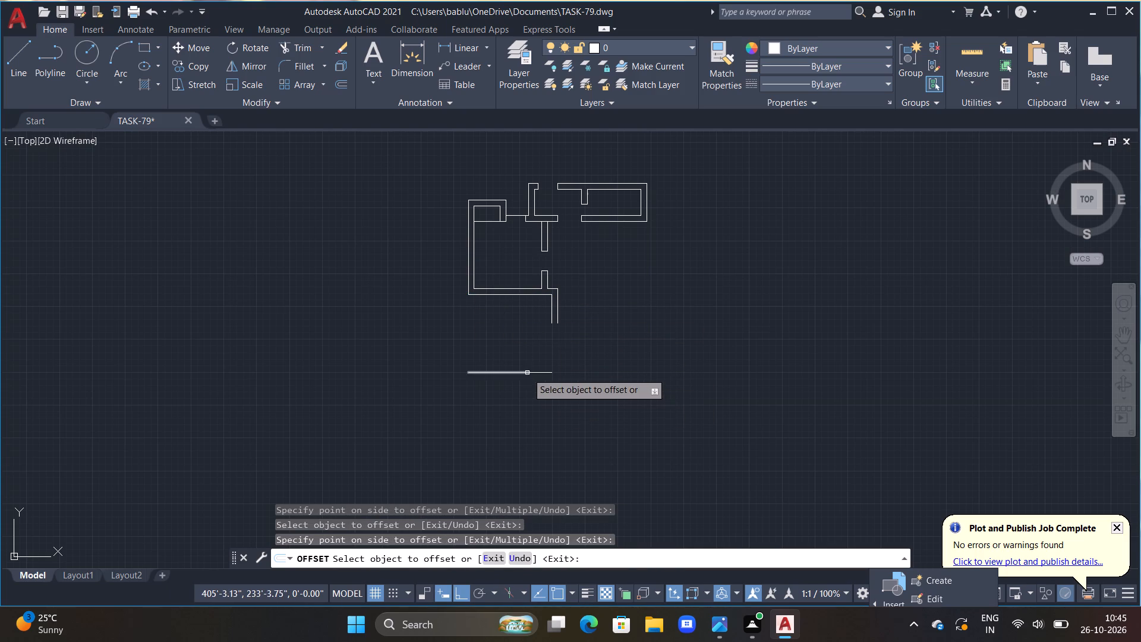
Offset both new line pieces 9" downward to give the cross wall its thickness.
{"action": "left_click_drag", "start_coordinate": [527, 372], "coordinate": [530, 391]}
{"action": "type", "text": "9\""}
{"action": "key", "text": "Return"}
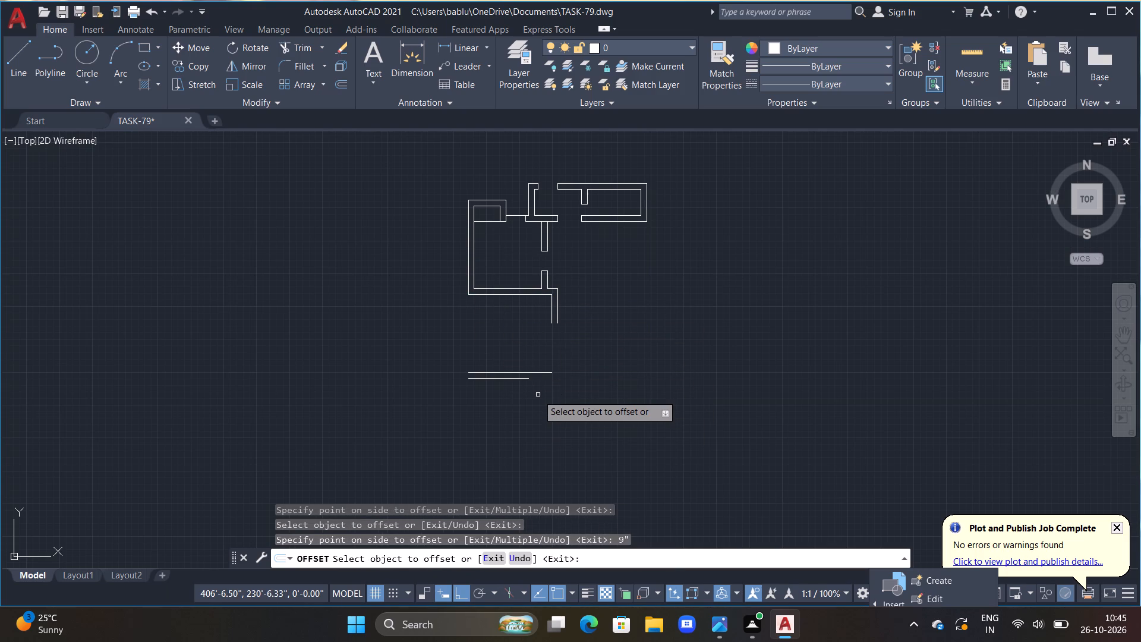
{"action": "left_click", "coordinate": [535, 372]}
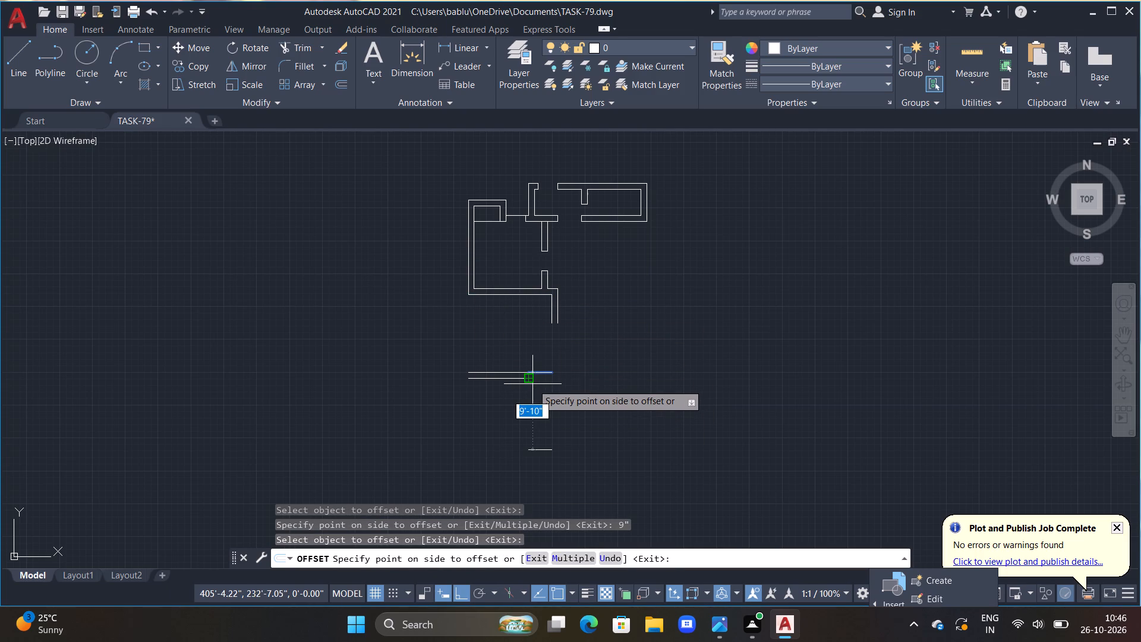
{"action": "type", "text": "9\""}
{"action": "key", "text": "Return"}
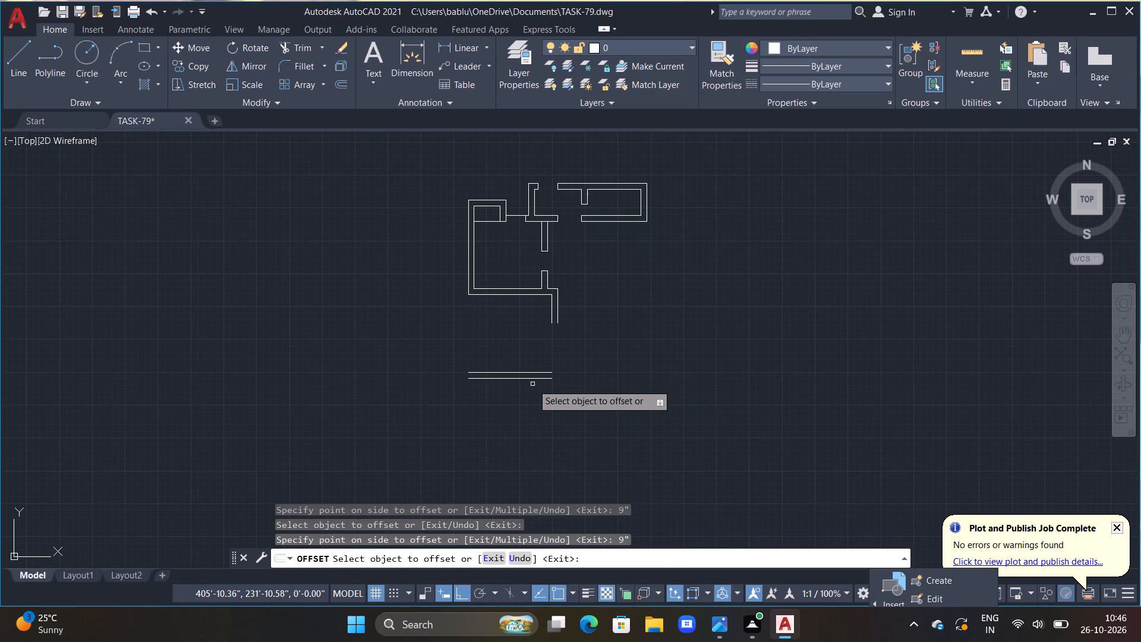
{"action": "key", "text": "Escape"}
{"action": "middle_click_drag", "start_coordinate": [579, 395], "coordinate": [603, 348]}
{"action": "key", "text": "Escape"}
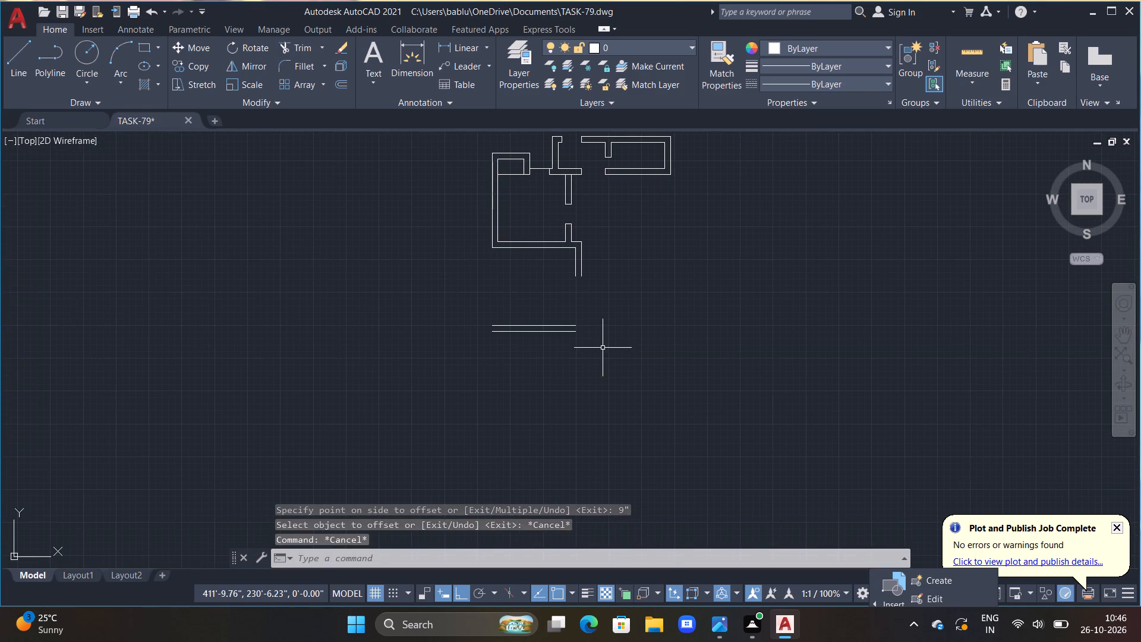
{"action": "key", "text": "Escape"}
{"action": "middle_click_drag", "start_coordinate": [603, 326], "coordinate": [609, 342]}
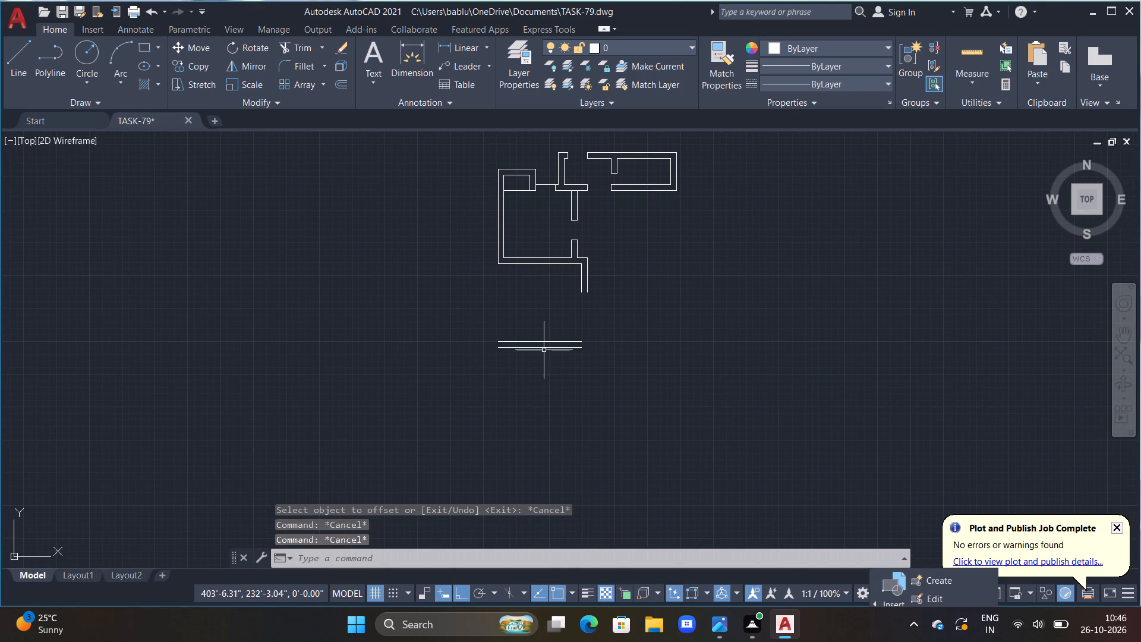
Draw one continuous horizontal line, about 10'7" long, over the two pieces of the cross wall's lower edge.
{"action": "type", "text": "L"}
{"action": "key", "text": "space"}
{"action": "scroll", "coordinate": [528, 364], "scroll_direction": "up", "scroll_amount": 3}
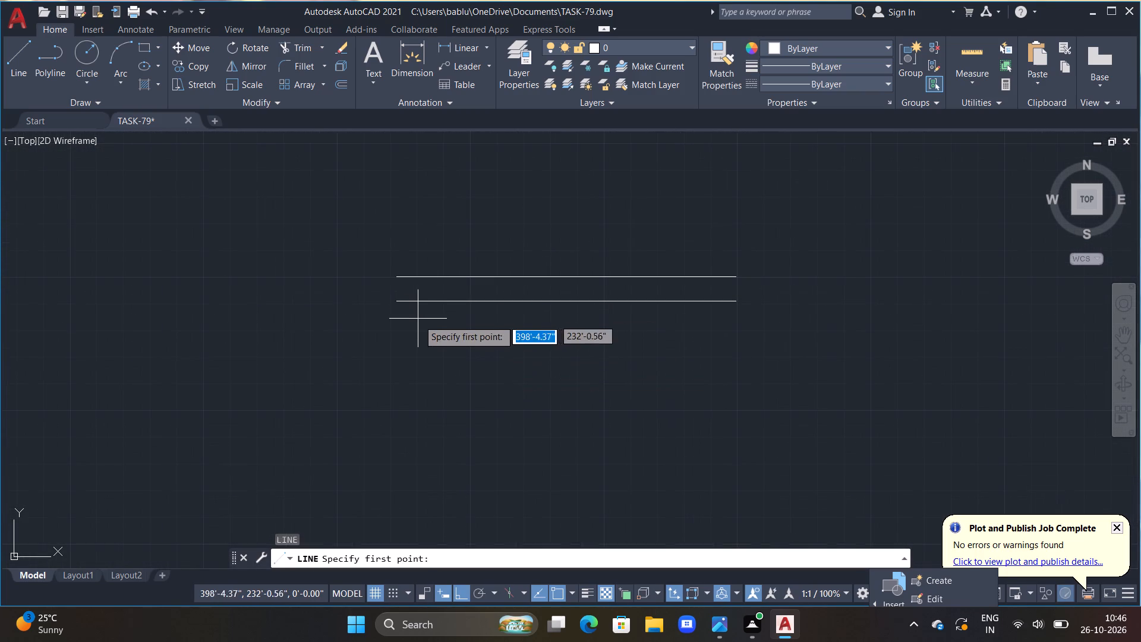
{"action": "left_click", "coordinate": [393, 298]}
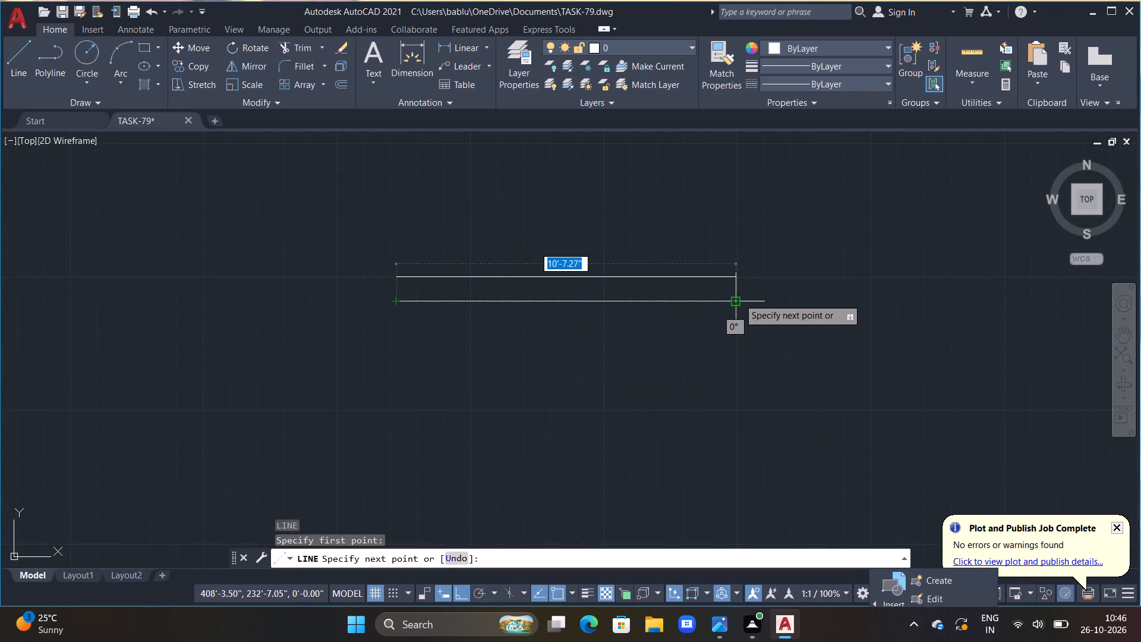
{"action": "left_click", "coordinate": [736, 301]}
{"action": "key", "text": "Escape"}
{"action": "scroll", "coordinate": [747, 342], "scroll_direction": "down", "scroll_amount": 1}
{"action": "middle_click_drag", "start_coordinate": [730, 351], "coordinate": [714, 306]}
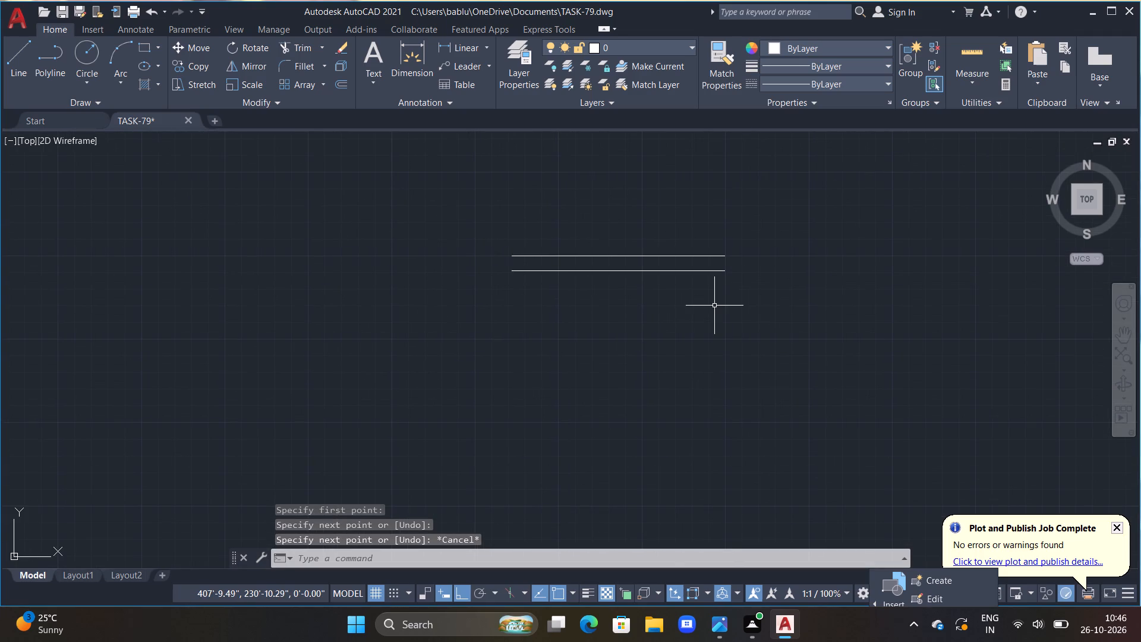
Offset the cross wall's lower line 9'10" downward and the resulting line another 9" downward, forming a second cross wall.
{"action": "type", "text": "OFF"}
{"action": "key", "text": "space"}
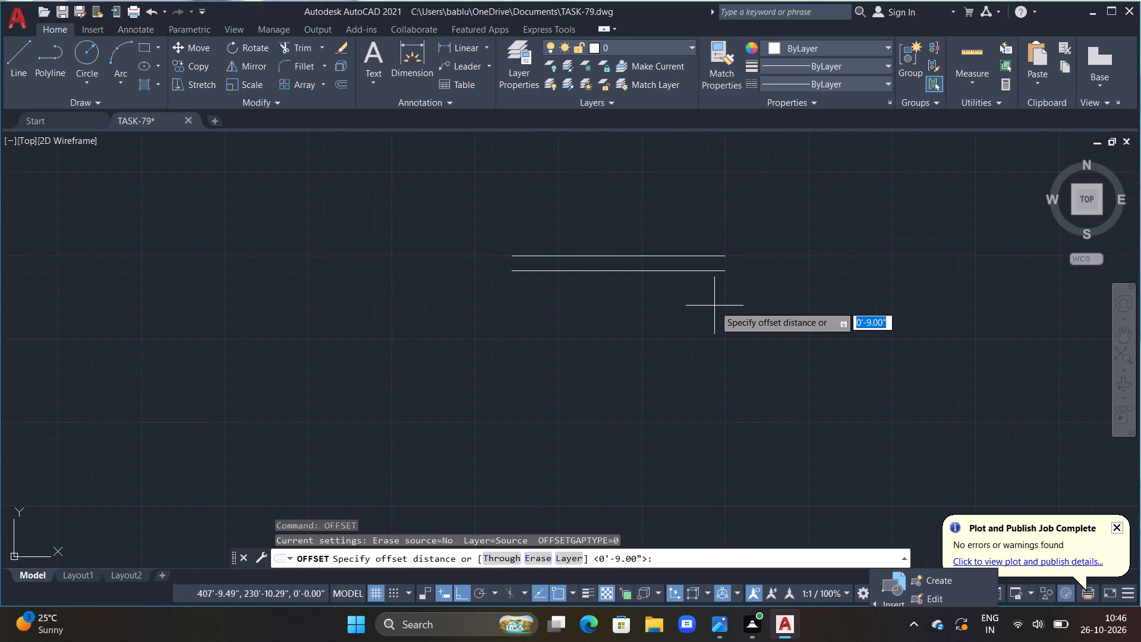
{"action": "type", "text": "9'10\""}
{"action": "key", "text": "Return"}
{"action": "scroll", "coordinate": [714, 306], "scroll_direction": "down", "scroll_amount": 2}
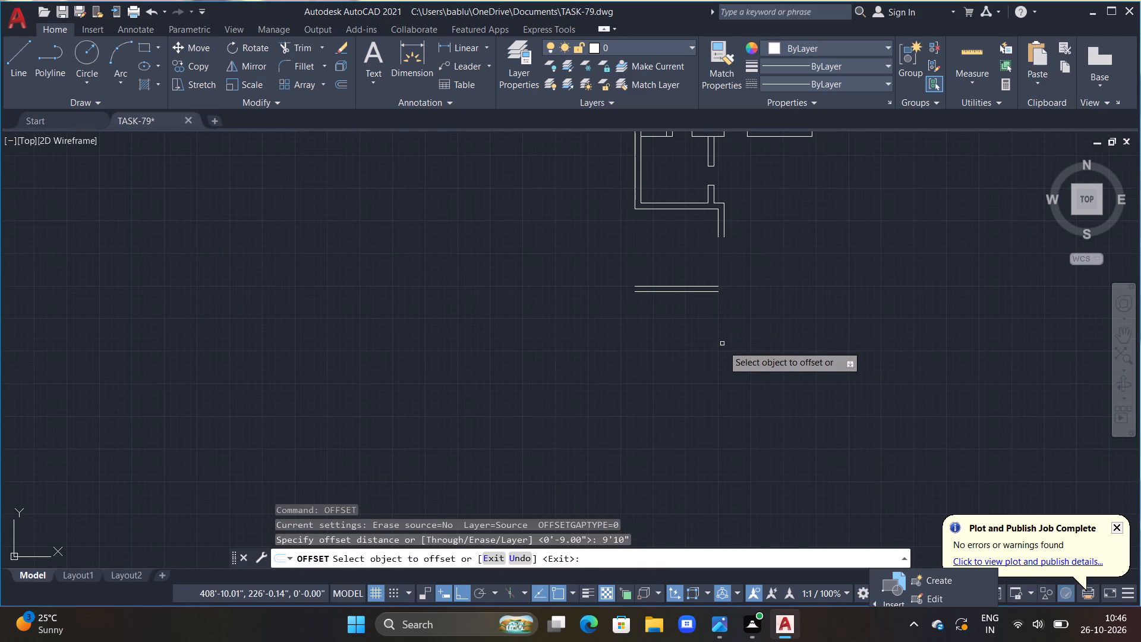
{"action": "middle_click_drag", "start_coordinate": [723, 351], "coordinate": [698, 313]}
{"action": "middle_click_drag", "start_coordinate": [698, 320], "coordinate": [689, 421]}
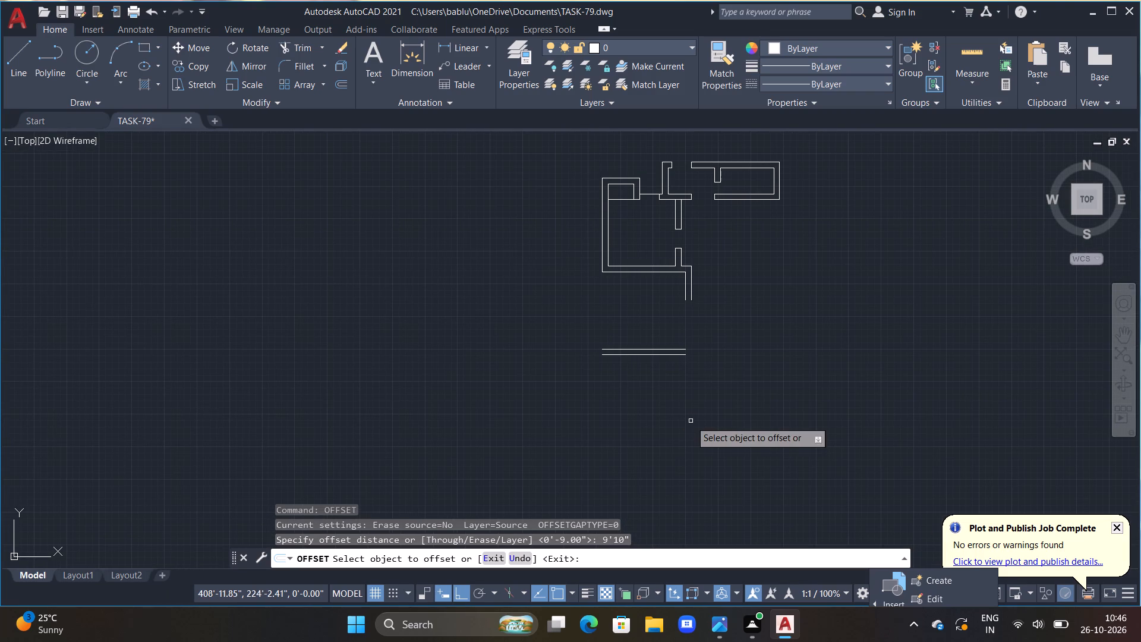
{"action": "middle_click_drag", "start_coordinate": [667, 413], "coordinate": [642, 351]}
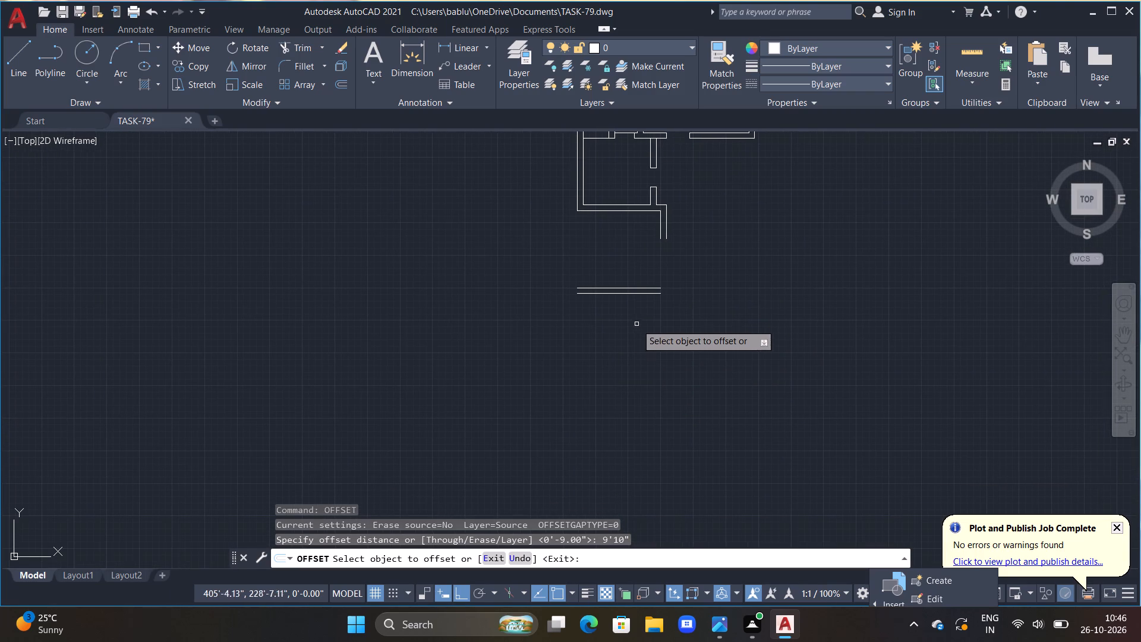
{"action": "left_click", "coordinate": [634, 292]}
{"action": "left_click", "coordinate": [639, 407]}
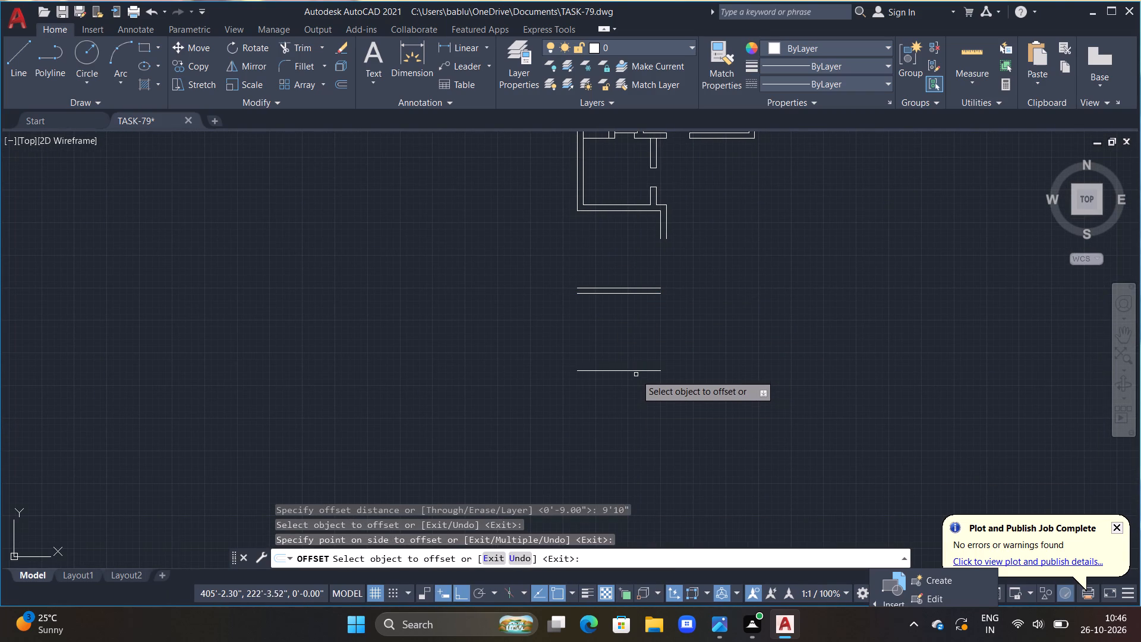
{"action": "left_click_drag", "start_coordinate": [636, 371], "coordinate": [635, 385]}
{"action": "type", "text": "9\""}
{"action": "key", "text": "Return"}
{"action": "middle_click_drag", "start_coordinate": [635, 385], "coordinate": [623, 333]}
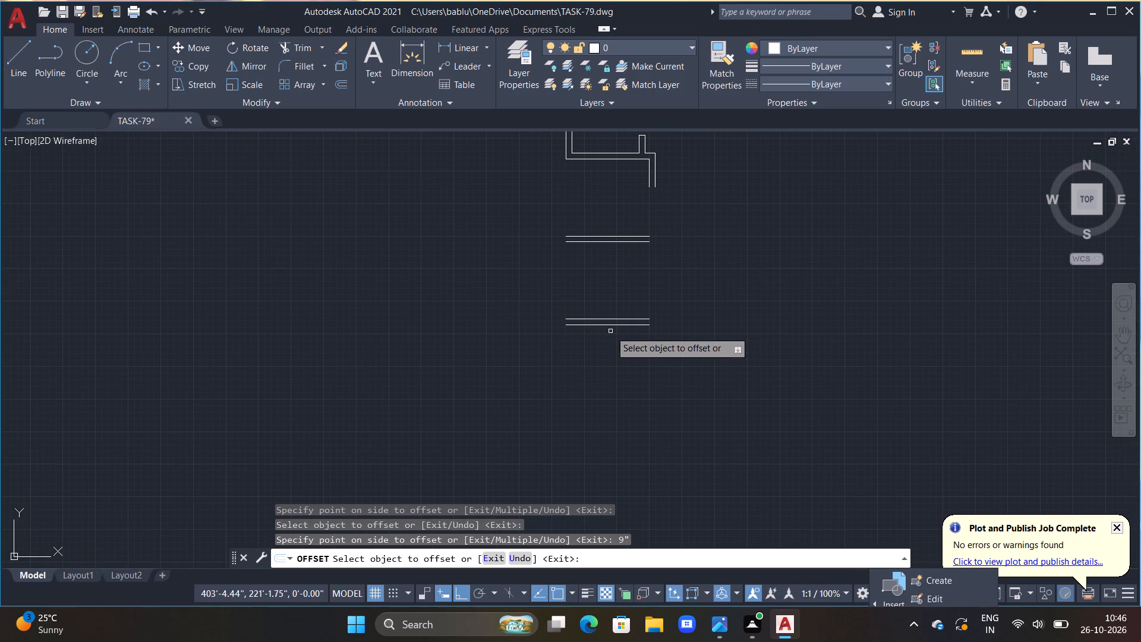
Offset the second cross wall's lower line 9'10" downward and the resulting line another 9" downward, forming a third cross wall.
{"action": "left_click", "coordinate": [610, 325]}
{"action": "left_click", "coordinate": [620, 407]}
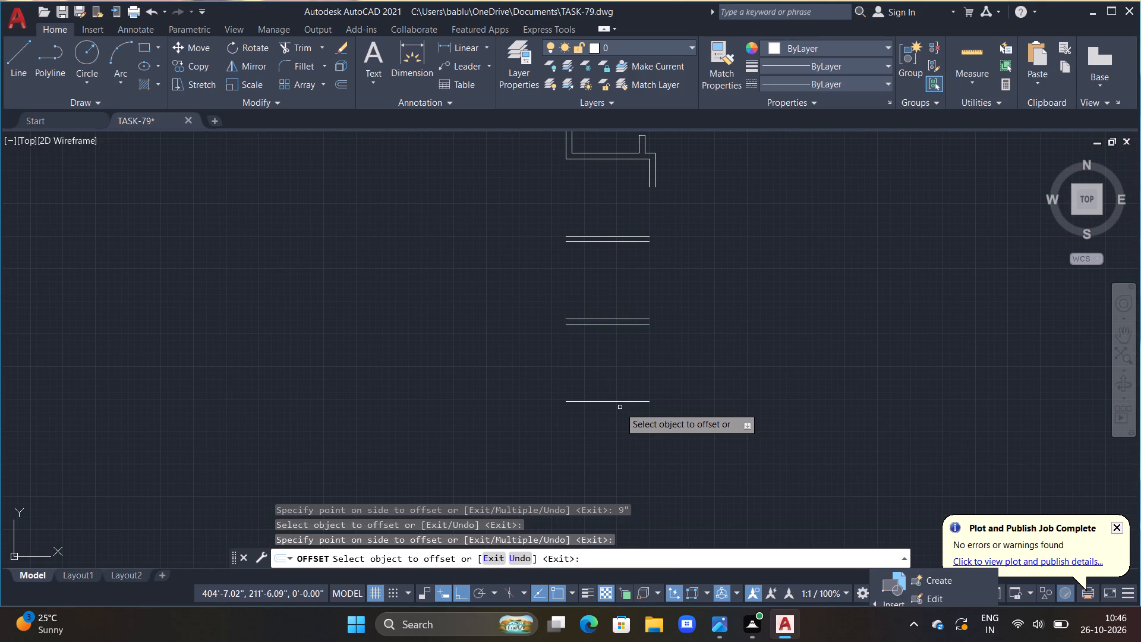
{"action": "left_click", "coordinate": [619, 399]}
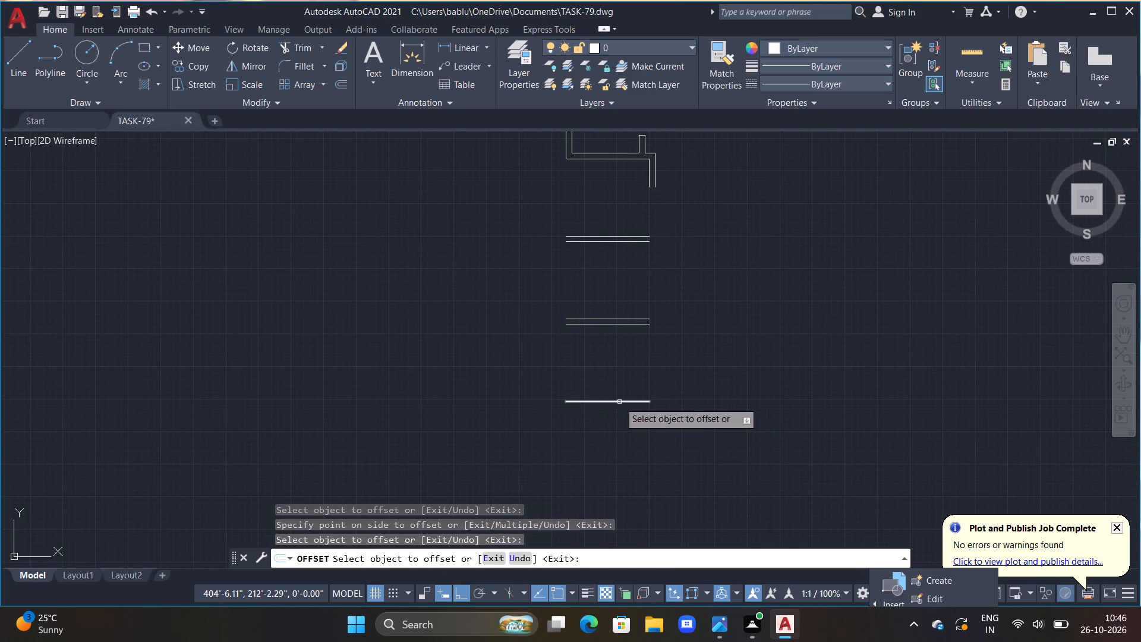
{"action": "left_click", "coordinate": [619, 402]}
{"action": "type", "text": "9\""}
{"action": "key", "text": "Return"}
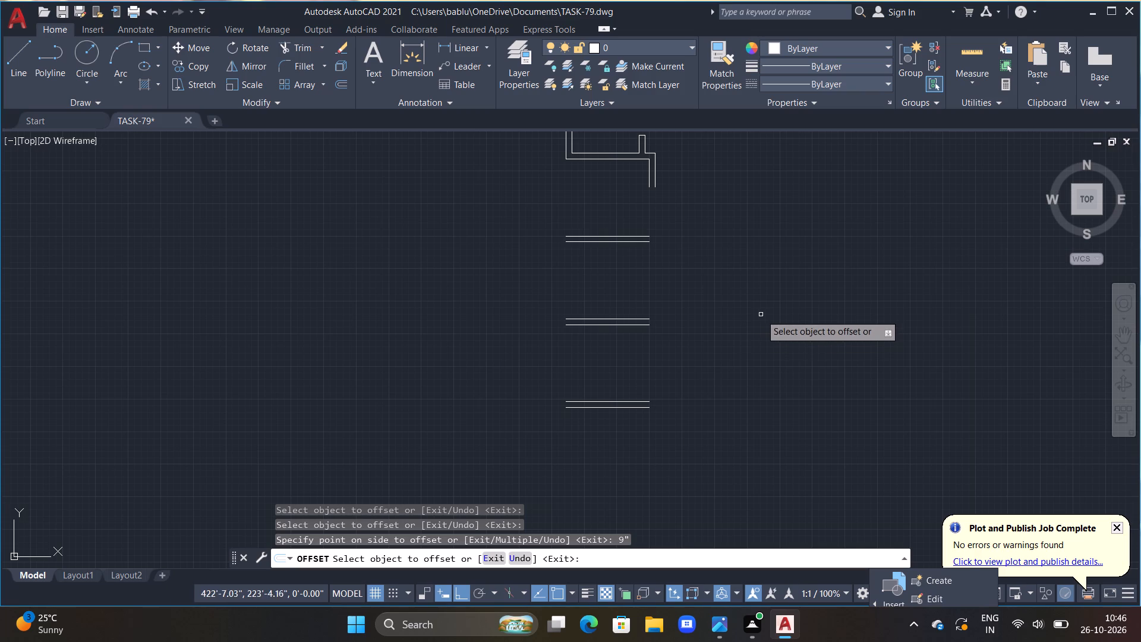
{"action": "key", "text": "Escape"}
{"action": "key", "text": "Escape"}
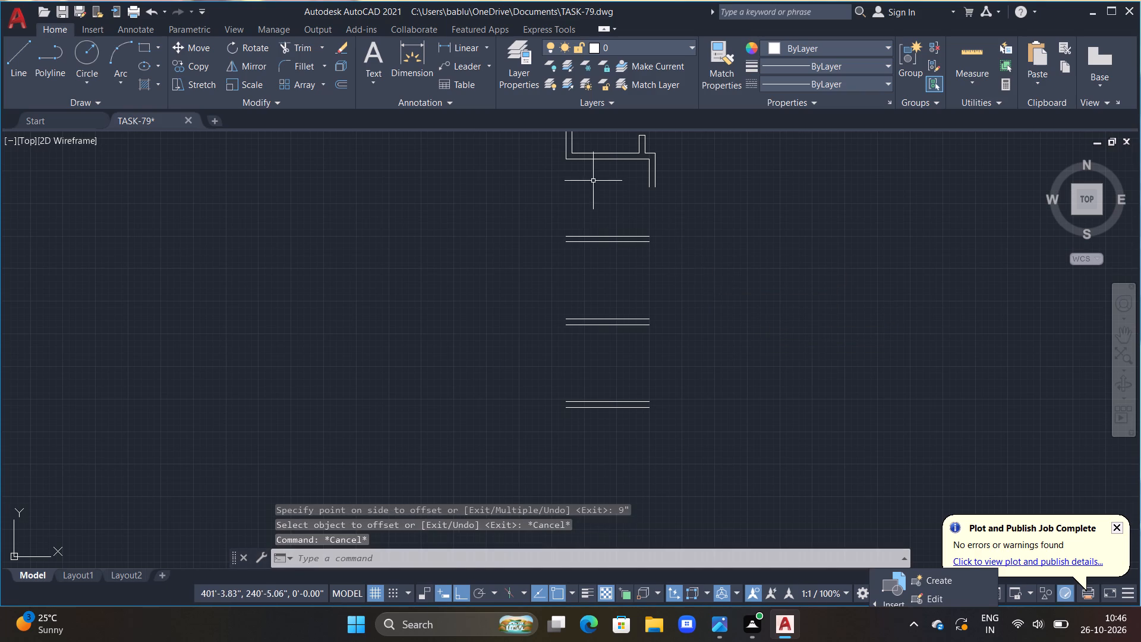
Draw a 31'9" vertical line from the left room's outer bottom-left corner down to the lowest cross wall's lower left end.
{"action": "middle_click_drag", "start_coordinate": [593, 181], "coordinate": [629, 186]}
{"action": "key", "text": "l"}
{"action": "key", "text": "space"}
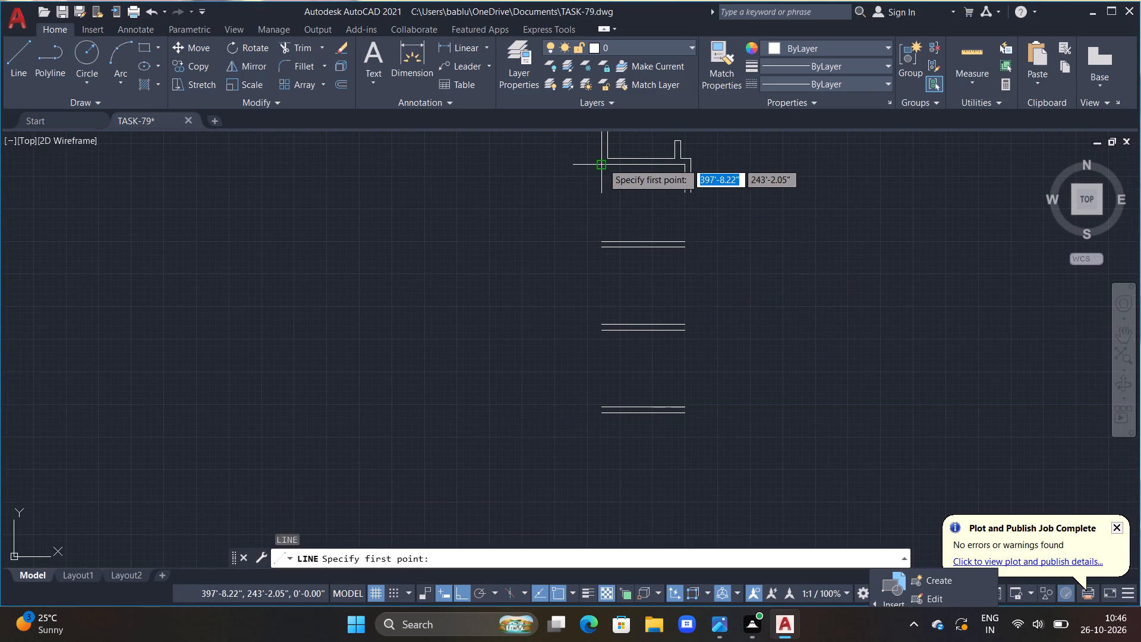
{"action": "left_click", "coordinate": [603, 163]}
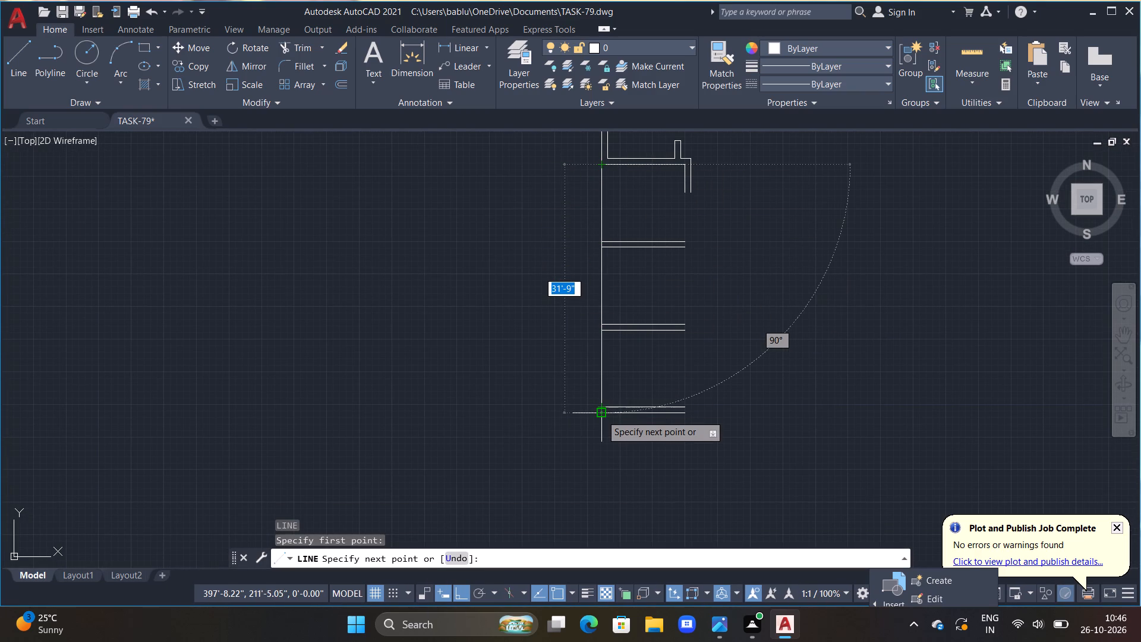
{"action": "left_click", "coordinate": [601, 415]}
{"action": "key", "text": "Escape"}
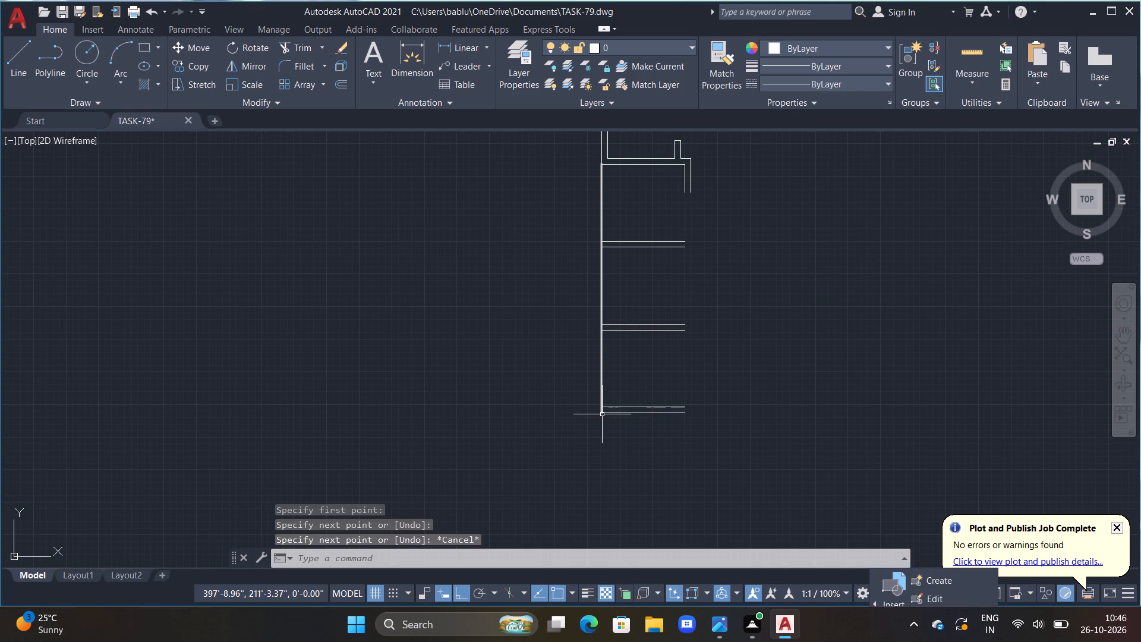
Offset the new vertical outer line 9" to the right, inside the lower rooms.
{"action": "type", "text": "OFF 9\""}
{"action": "key", "text": "Return"}
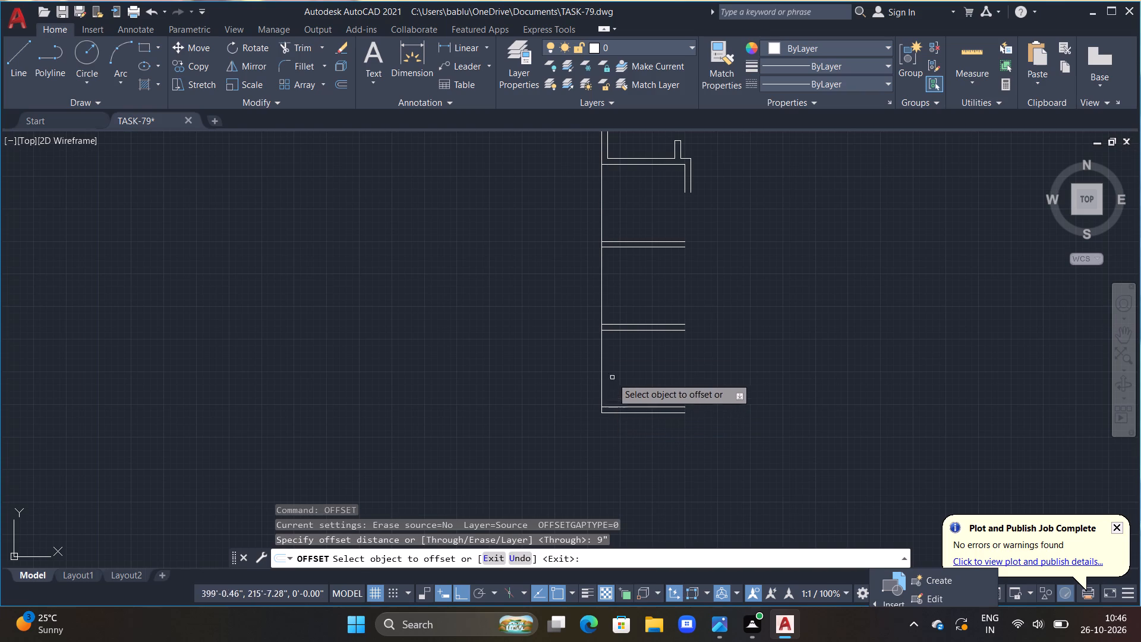
{"action": "left_click", "coordinate": [603, 293]}
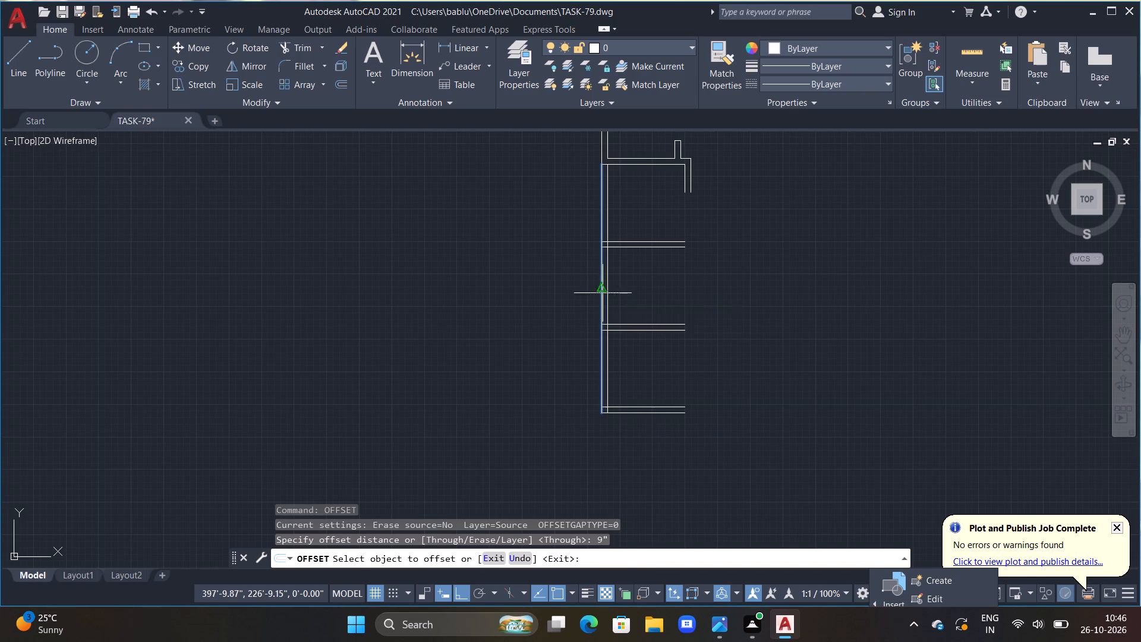
{"action": "left_click", "coordinate": [613, 301]}
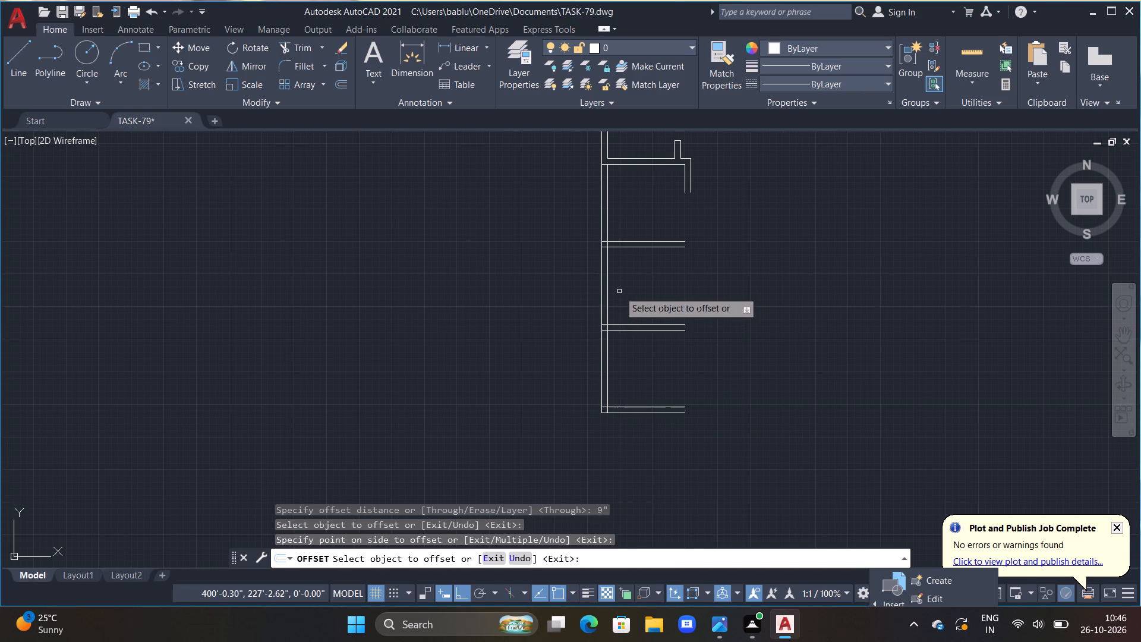
Trim the excess line segments where the left wall meets the left room's bottom wall and the first cross wall below it.
{"action": "middle_click_drag", "start_coordinate": [673, 327], "coordinate": [697, 387]}
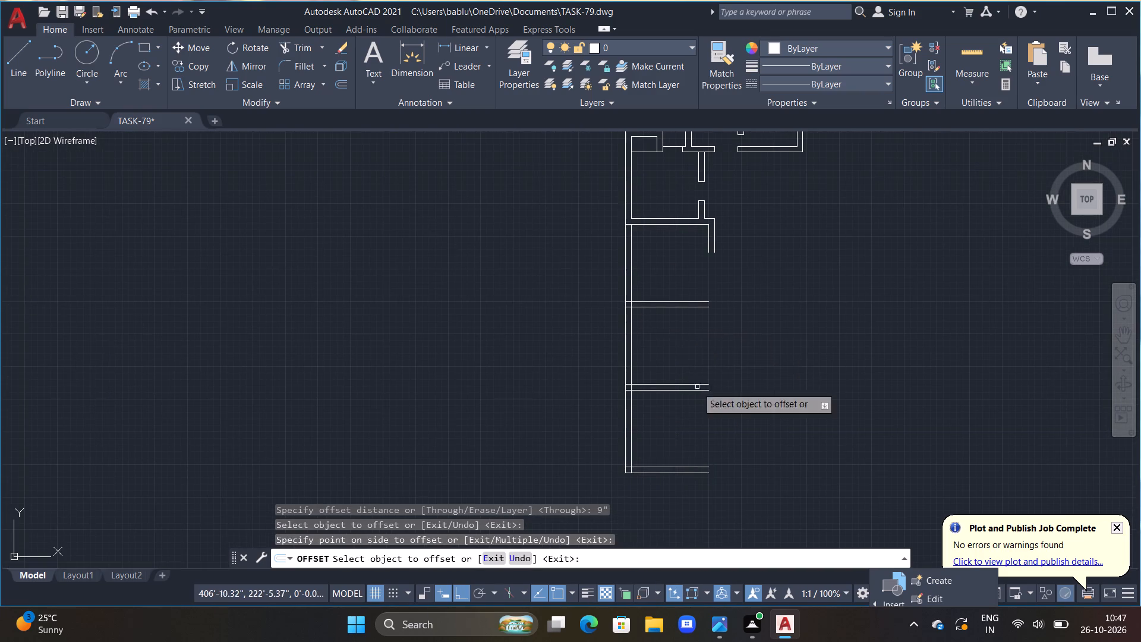
{"action": "key", "text": "Escape"}
{"action": "key", "text": "Escape"}
{"action": "key", "text": "Escape"}
{"action": "key", "text": "Escape"}
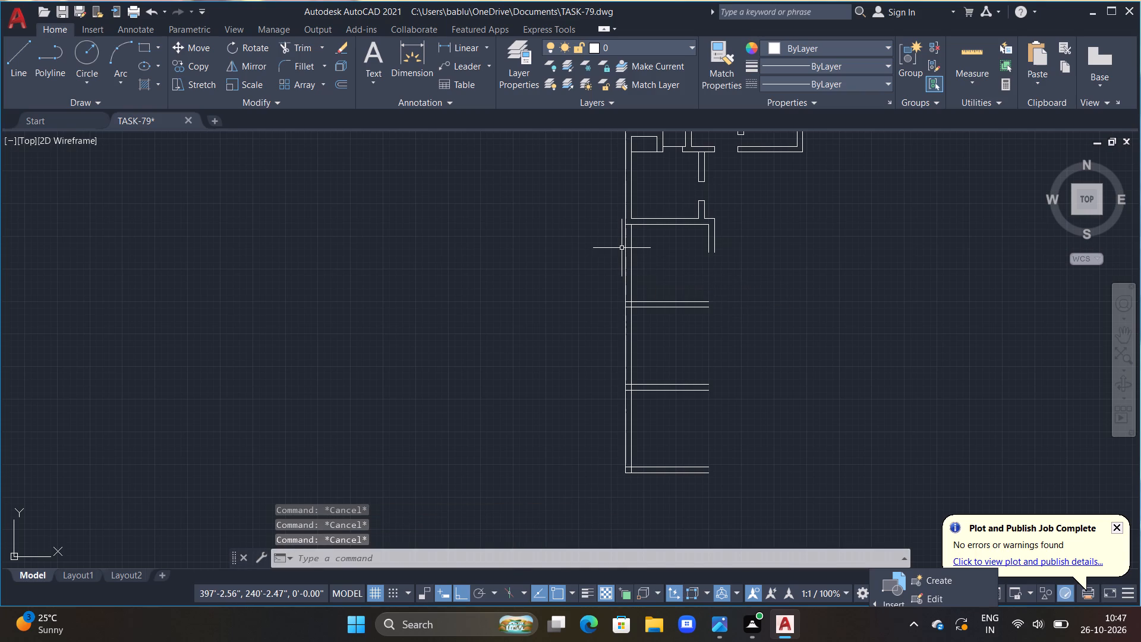
{"action": "key", "text": "Escape"}
{"action": "type", "text": "TR"}
{"action": "key", "text": "space"}
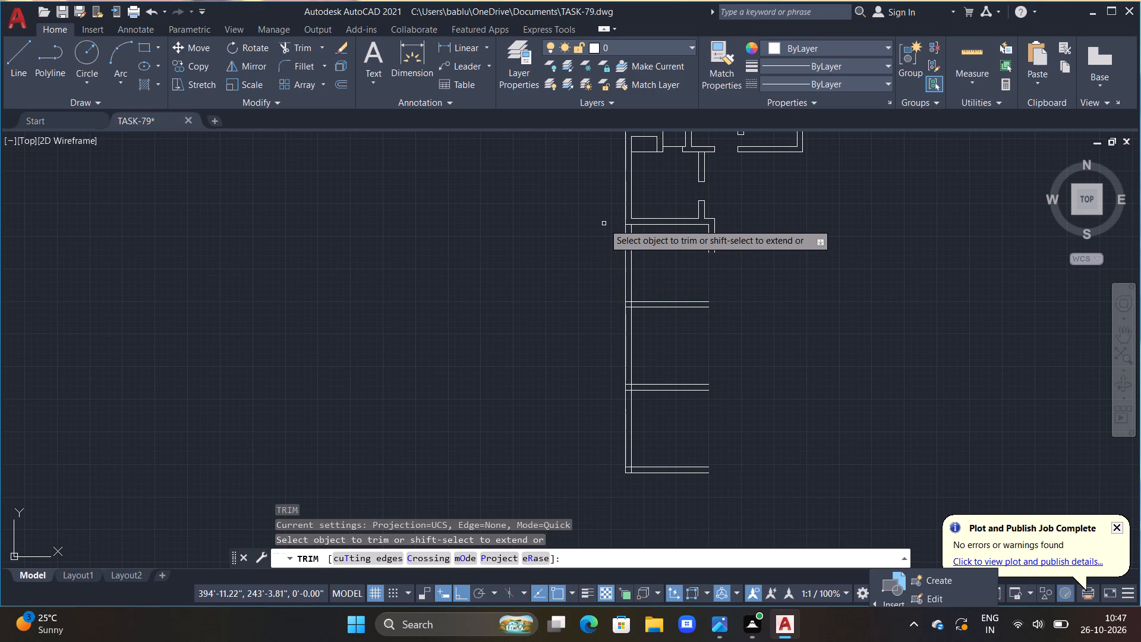
{"action": "scroll", "coordinate": [613, 240], "scroll_direction": "up", "scroll_amount": 2}
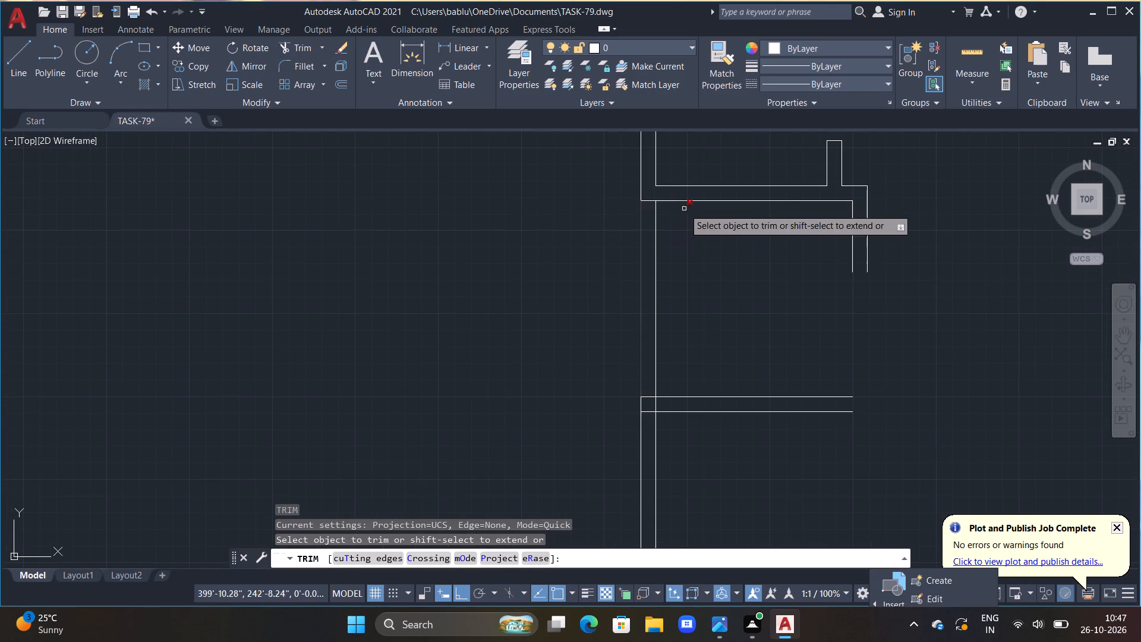
{"action": "left_click", "coordinate": [648, 202]}
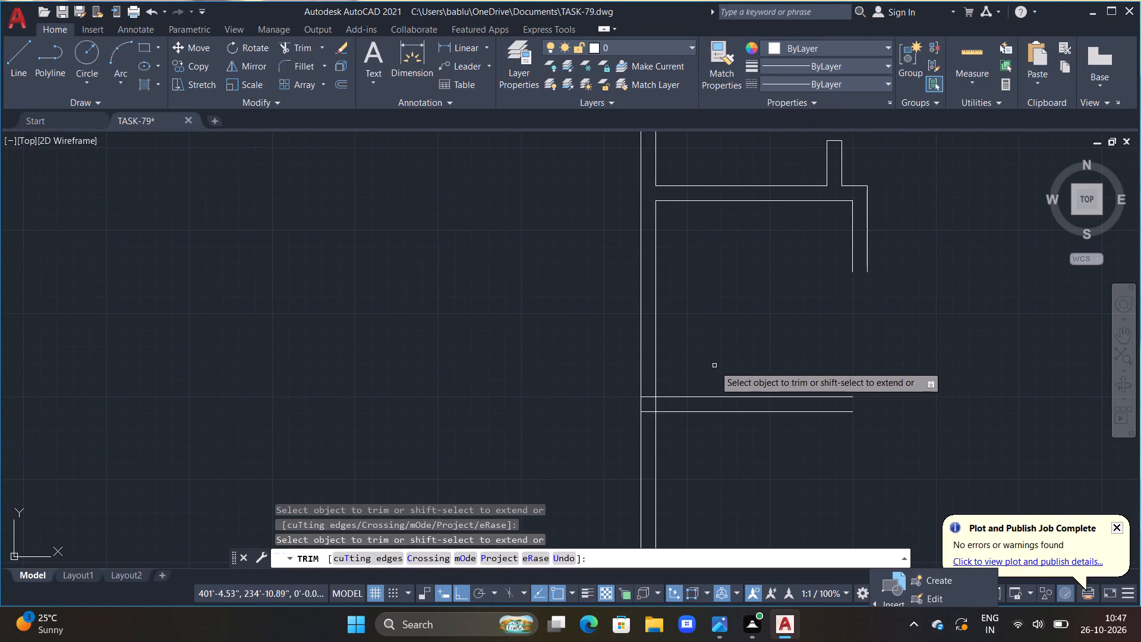
{"action": "middle_click_drag", "start_coordinate": [708, 341], "coordinate": [696, 294]}
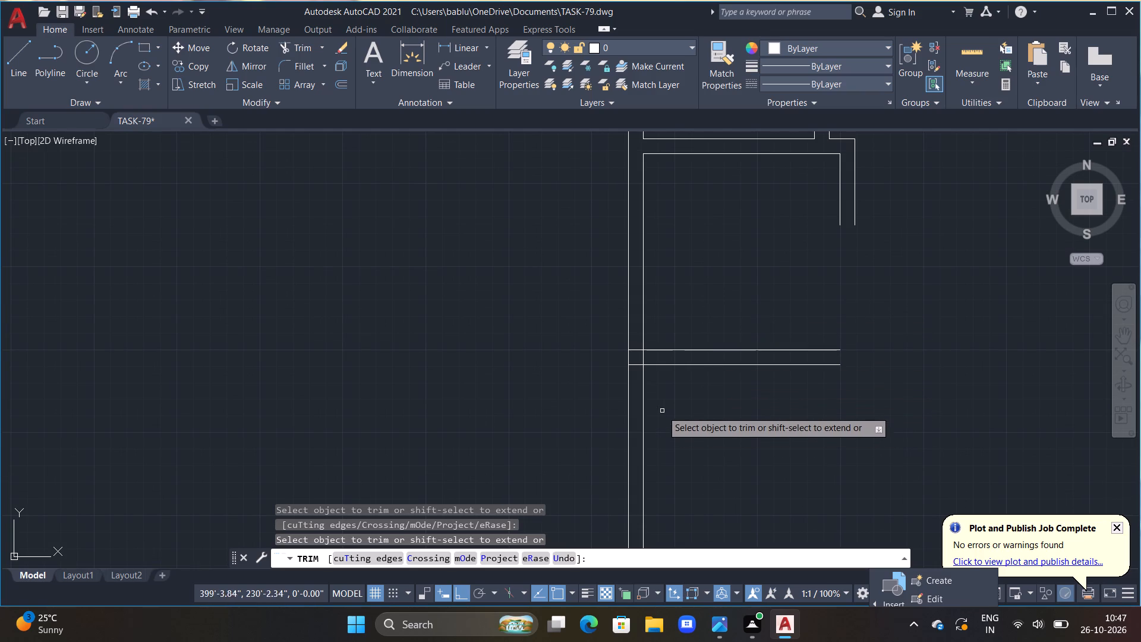
{"action": "left_click", "coordinate": [633, 349]}
{"action": "left_click", "coordinate": [635, 367]}
{"action": "left_click", "coordinate": [641, 358]}
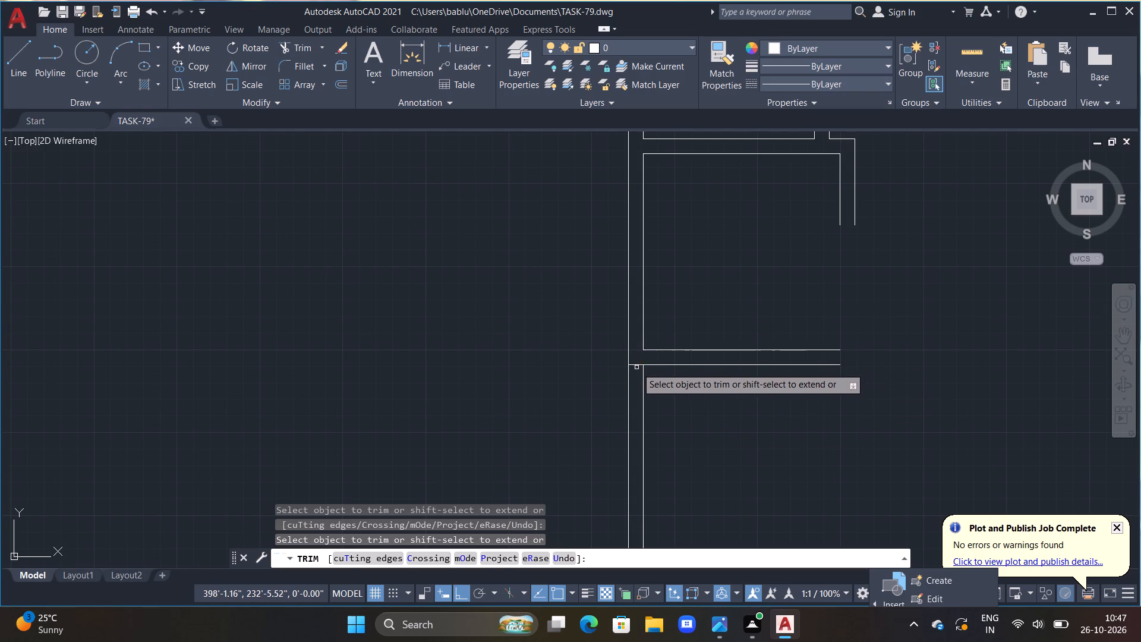
{"action": "left_click", "coordinate": [636, 367]}
{"action": "left_click", "coordinate": [635, 357]}
Trim the overlapping line segments where the second cross wall meets the left wall, keeping both cross wall lines.
{"action": "middle_click_drag", "start_coordinate": [719, 418], "coordinate": [669, 308]}
{"action": "scroll", "coordinate": [717, 413], "scroll_direction": "down", "scroll_amount": 1}
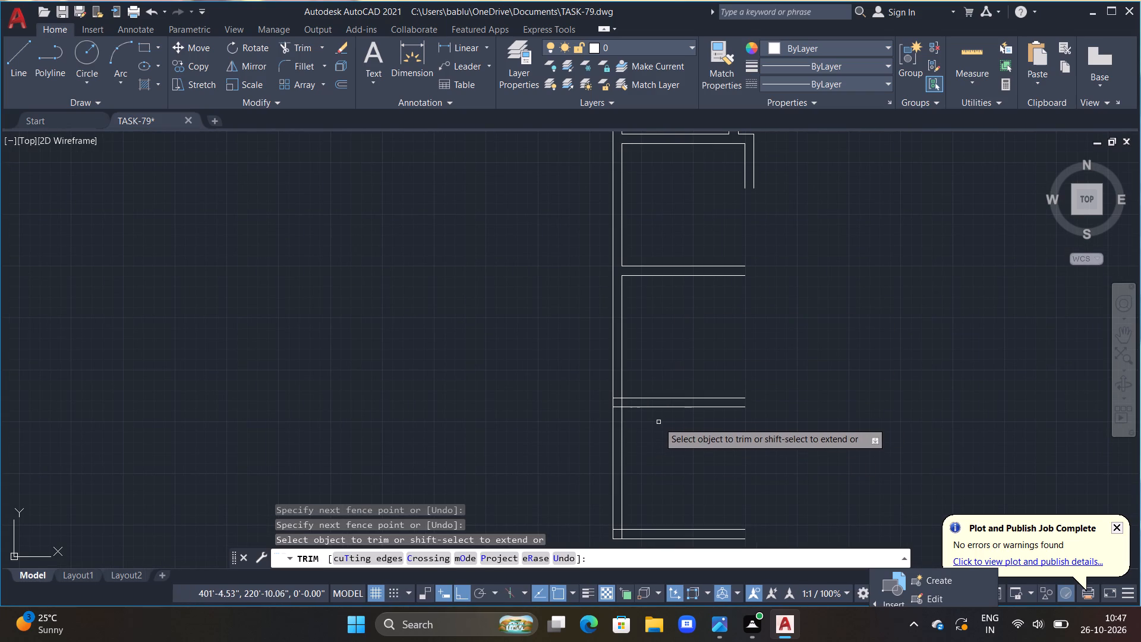
{"action": "middle_click_drag", "start_coordinate": [653, 427], "coordinate": [645, 383]}
{"action": "scroll", "coordinate": [621, 364], "scroll_direction": "up", "scroll_amount": 3}
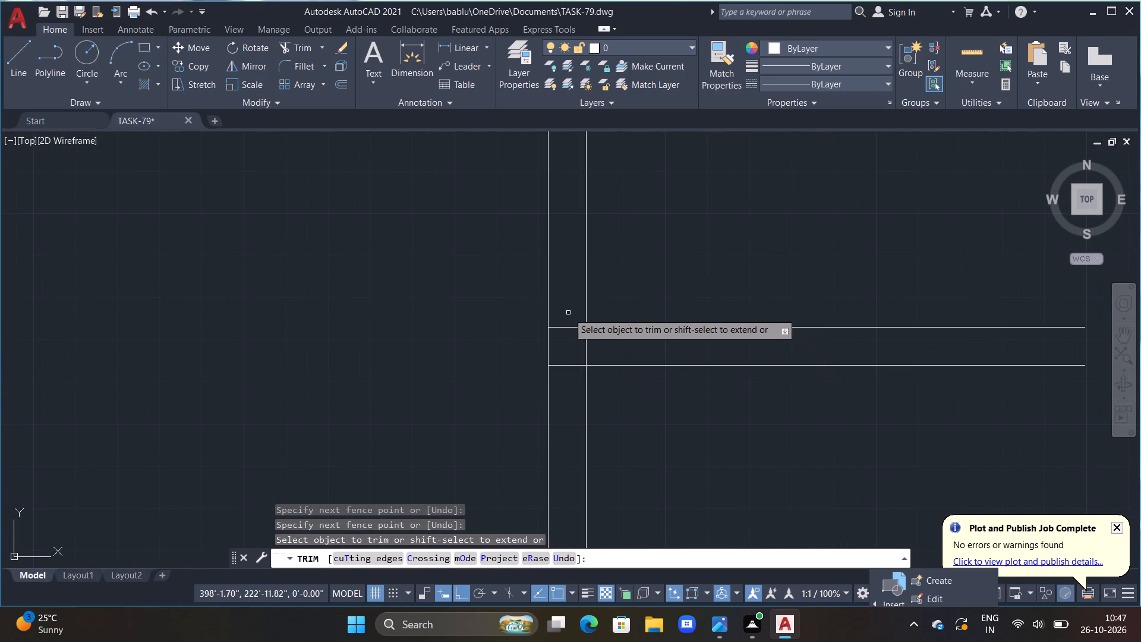
{"action": "left_click_drag", "start_coordinate": [555, 296], "coordinate": [592, 347]}
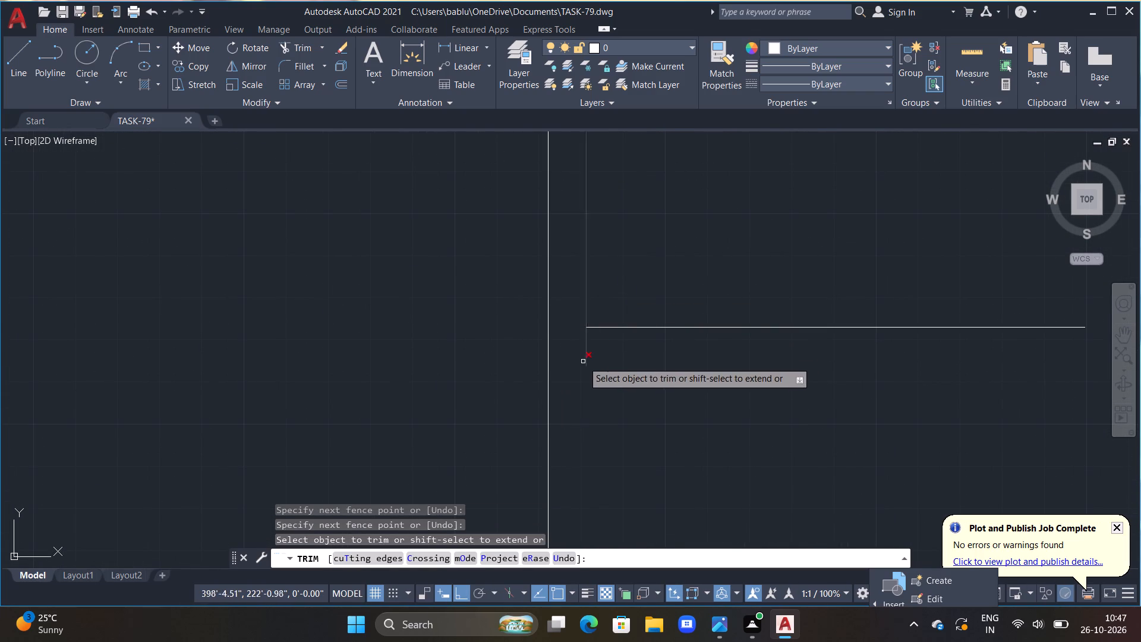
{"action": "key", "text": "ctrl+z"}
{"action": "middle_click_drag", "start_coordinate": [685, 434], "coordinate": [623, 214]}
{"action": "middle_click_drag", "start_coordinate": [594, 372], "coordinate": [638, 347]}
{"action": "scroll", "coordinate": [614, 316], "scroll_direction": "up", "scroll_amount": 3}
{"action": "left_click_drag", "start_coordinate": [622, 289], "coordinate": [627, 439]}
{"action": "left_click_drag", "start_coordinate": [651, 352], "coordinate": [677, 336]}
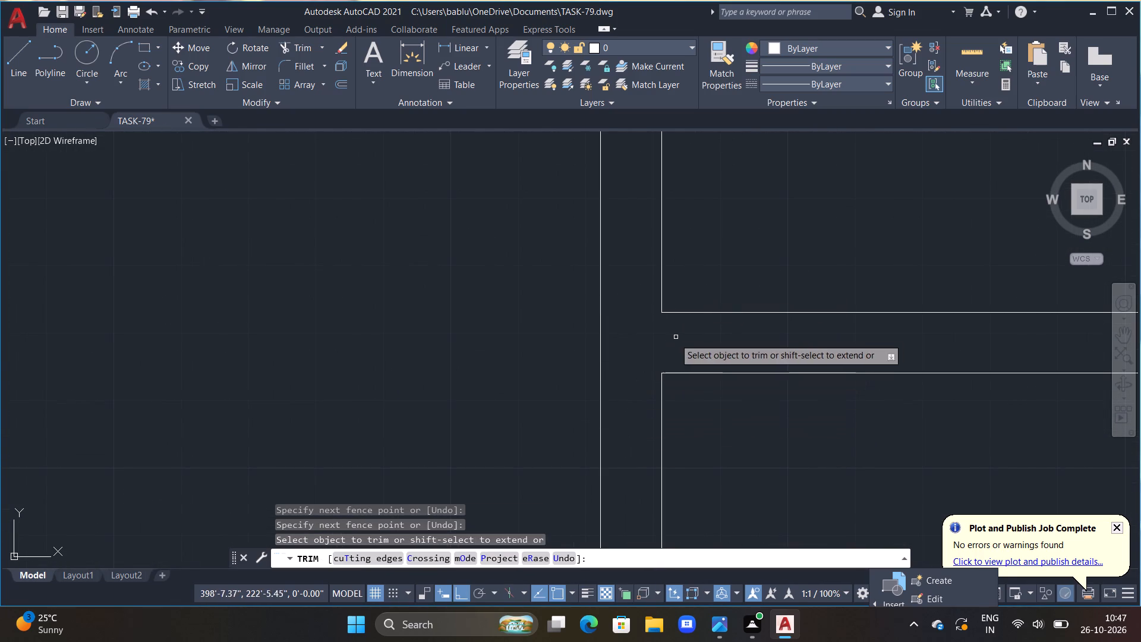
Trim the overlapping inner line ends at the bottom-left corner of the lowest room.
{"action": "scroll", "coordinate": [666, 351], "scroll_direction": "down", "scroll_amount": 3}
{"action": "middle_click_drag", "start_coordinate": [717, 431], "coordinate": [697, 294]}
{"action": "scroll", "coordinate": [647, 434], "scroll_direction": "up", "scroll_amount": 1}
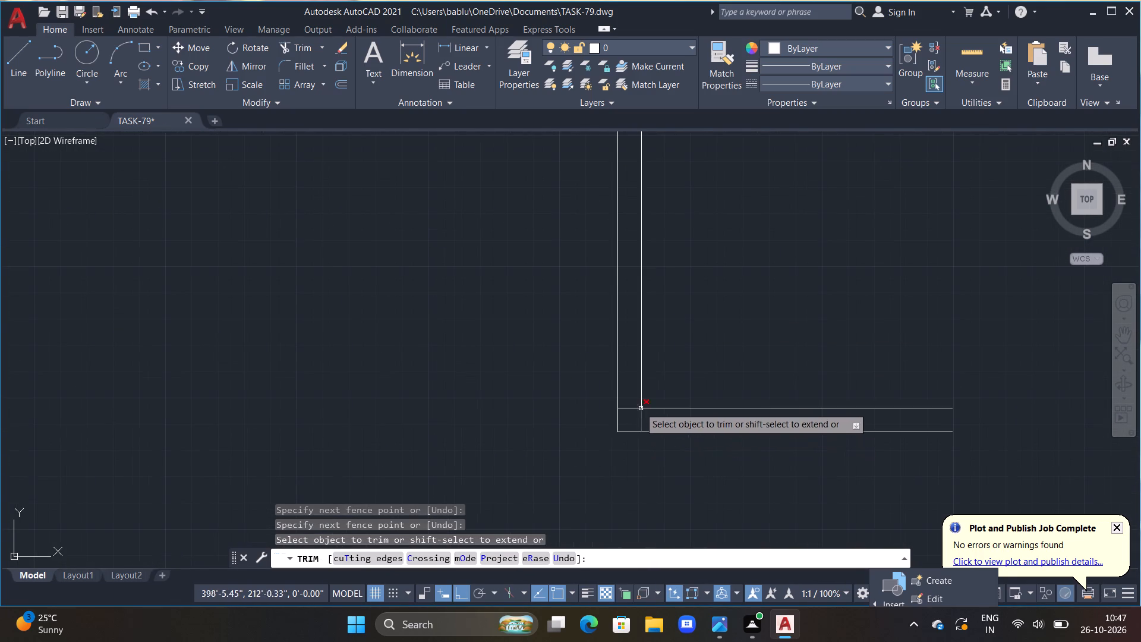
{"action": "left_click_drag", "start_coordinate": [631, 404], "coordinate": [651, 418]}
{"action": "scroll", "coordinate": [641, 357], "scroll_direction": "down", "scroll_amount": 2}
{"action": "middle_click_drag", "start_coordinate": [678, 285], "coordinate": [633, 398]}
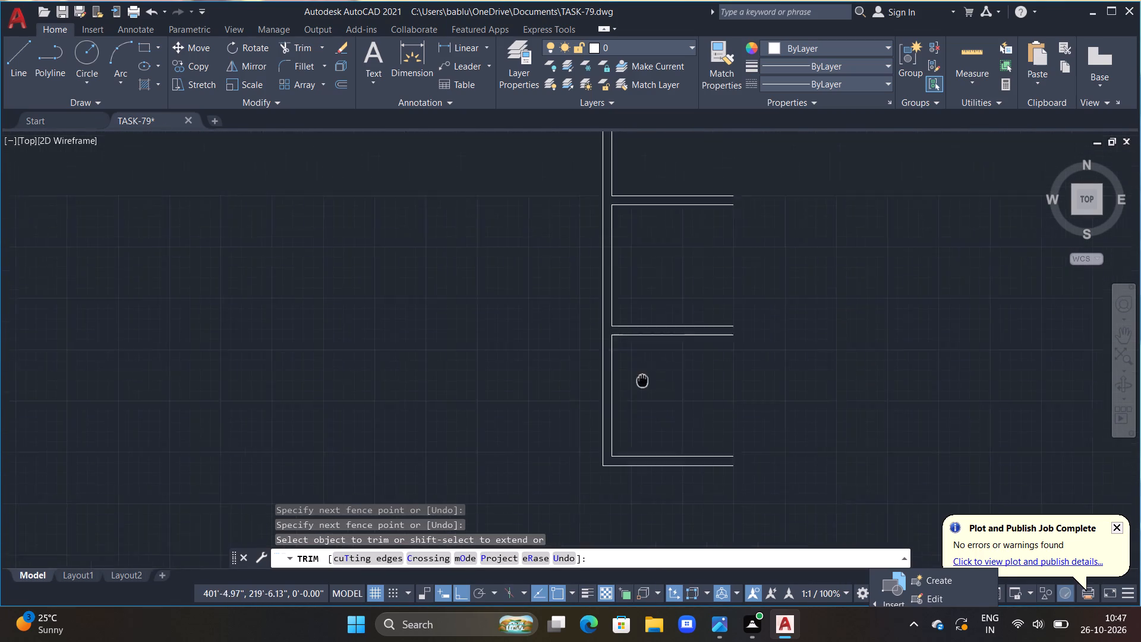
{"action": "middle_click_drag", "start_coordinate": [633, 398], "coordinate": [632, 400]}
{"action": "key", "text": "Escape"}
{"action": "key", "text": "Escape"}
Extend the inner right wall line down through the lower rooms to the outer line of the lowest cross wall.
{"action": "middle_click_drag", "start_coordinate": [727, 302], "coordinate": [720, 300]}
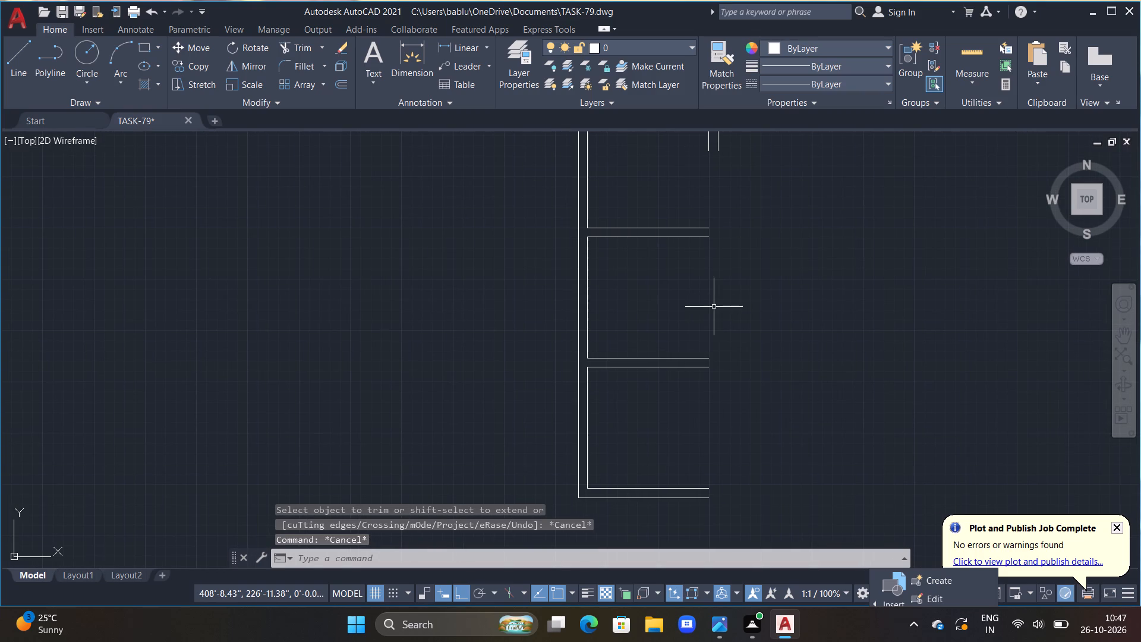
{"action": "type", "text": "EX"}
{"action": "key", "text": "space"}
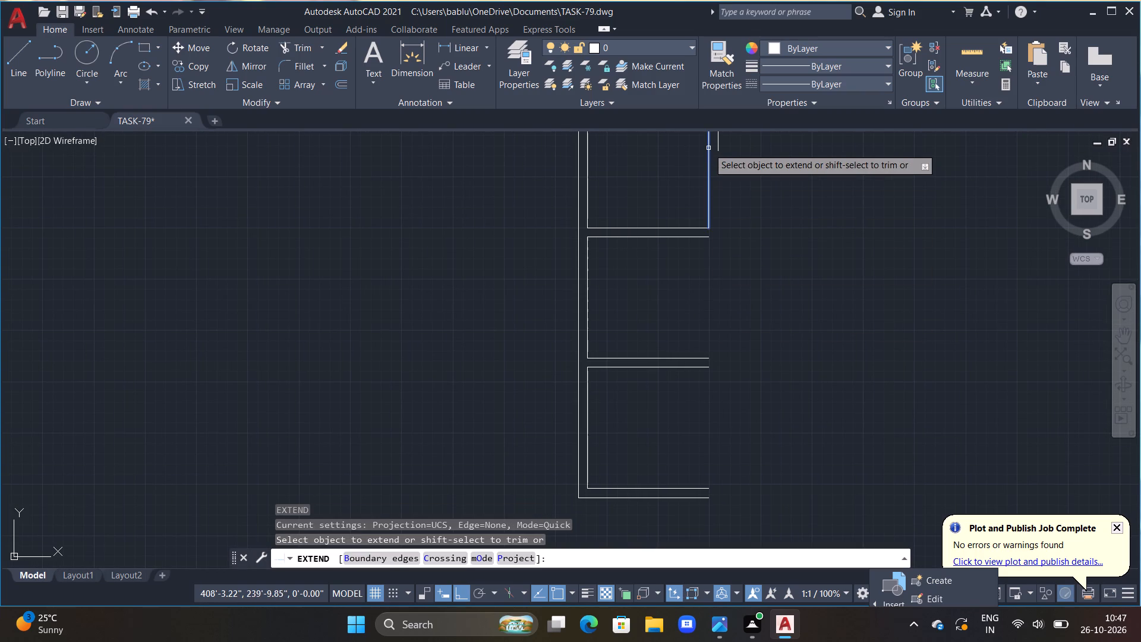
{"action": "left_click", "coordinate": [708, 148]}
{"action": "left_click", "coordinate": [707, 196]}
{"action": "left_click", "coordinate": [707, 224]}
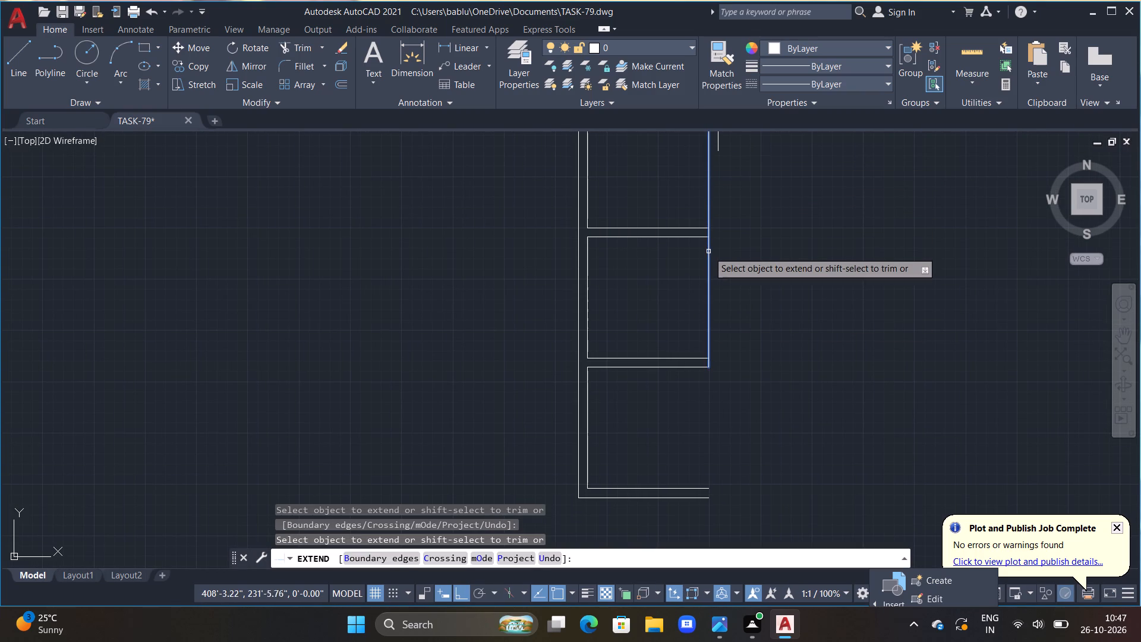
{"action": "left_click", "coordinate": [709, 263]}
{"action": "left_click", "coordinate": [710, 303]}
{"action": "left_click", "coordinate": [710, 326]}
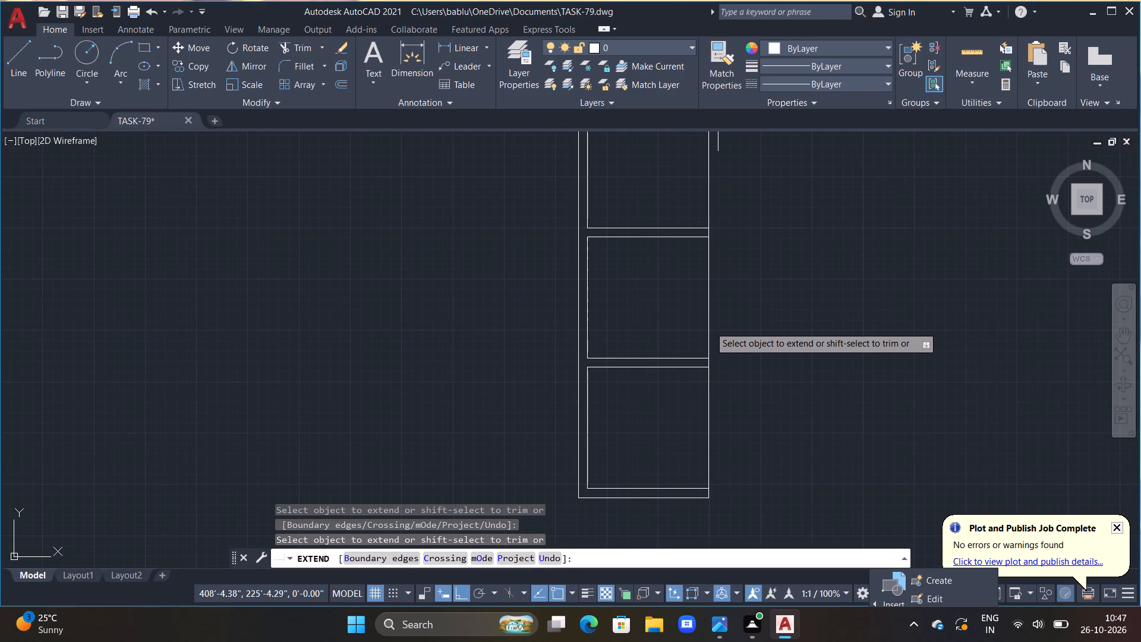
{"action": "key", "text": "Escape"}
Offset the extended inner right wall line 9" outward to form the outer right wall line.
{"action": "type", "text": "OFF"}
{"action": "key", "text": "space"}
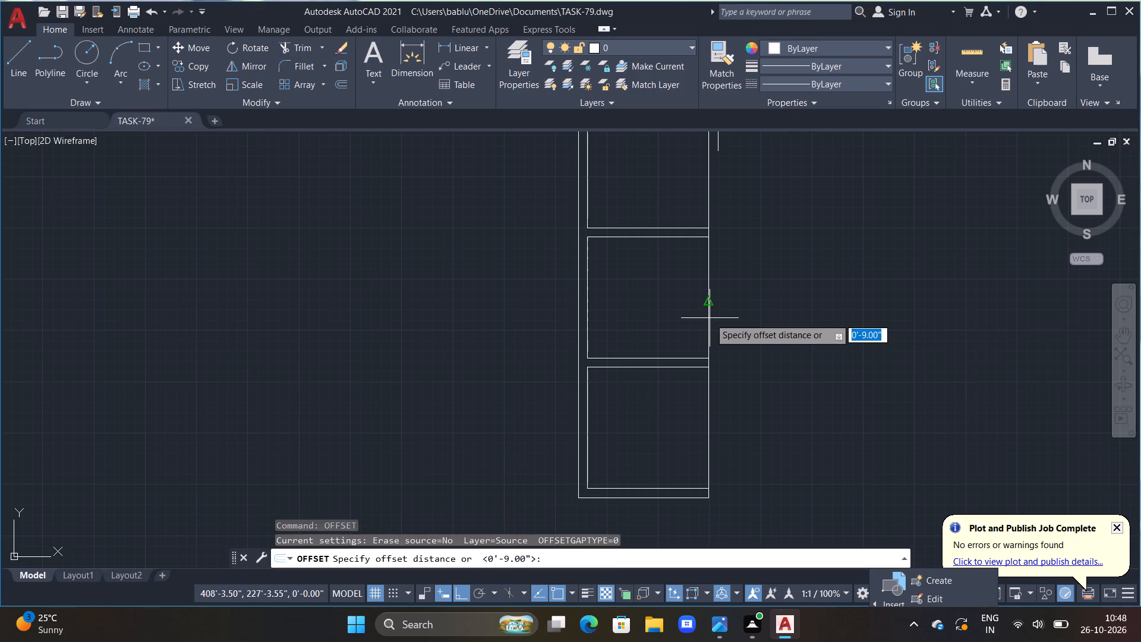
{"action": "key", "text": "9"}
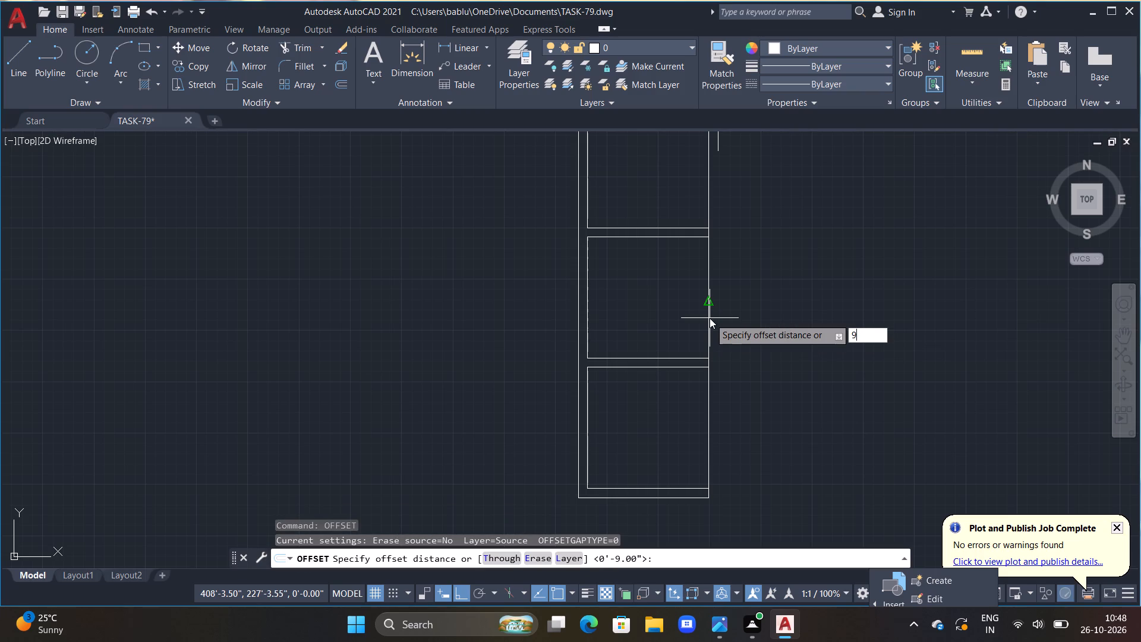
{"action": "key", "text": "shift+quotedbl"}
{"action": "key", "text": "Return"}
{"action": "left_click", "coordinate": [708, 318]}
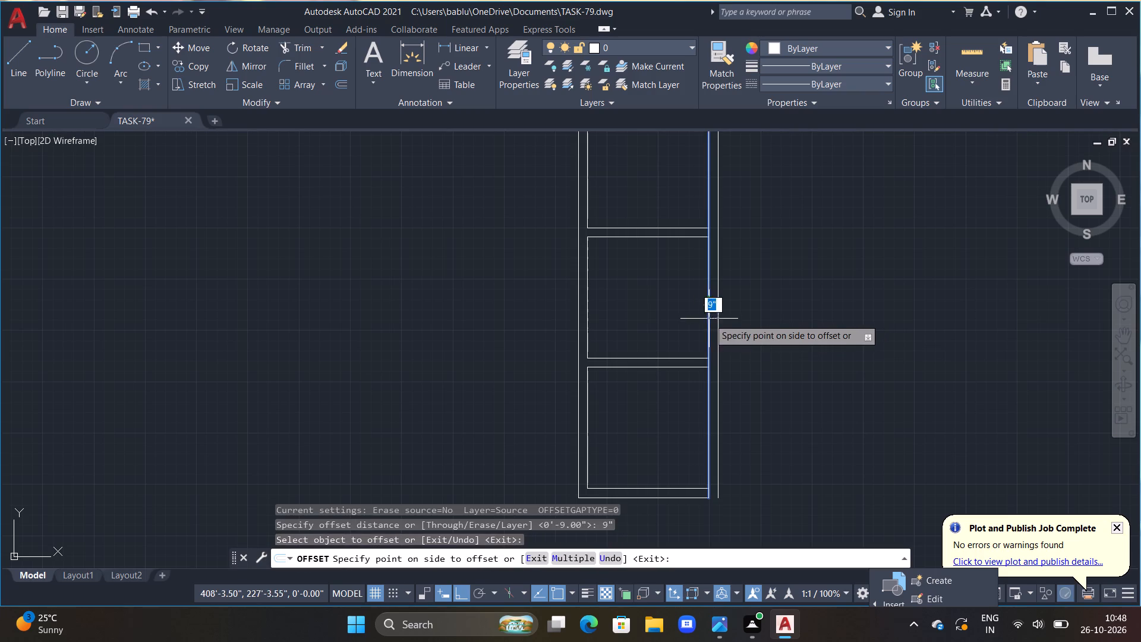
{"action": "left_click", "coordinate": [750, 328]}
{"action": "key", "text": "Escape"}
{"action": "key", "text": "Escape"}
Extend both lines of the lowest cross wall to the outer right wall line.
{"action": "middle_click_drag", "start_coordinate": [737, 466], "coordinate": [745, 410]}
{"action": "scroll", "coordinate": [745, 410], "scroll_direction": "up", "scroll_amount": 1}
{"action": "scroll", "coordinate": [703, 514], "scroll_direction": "up", "scroll_amount": 1}
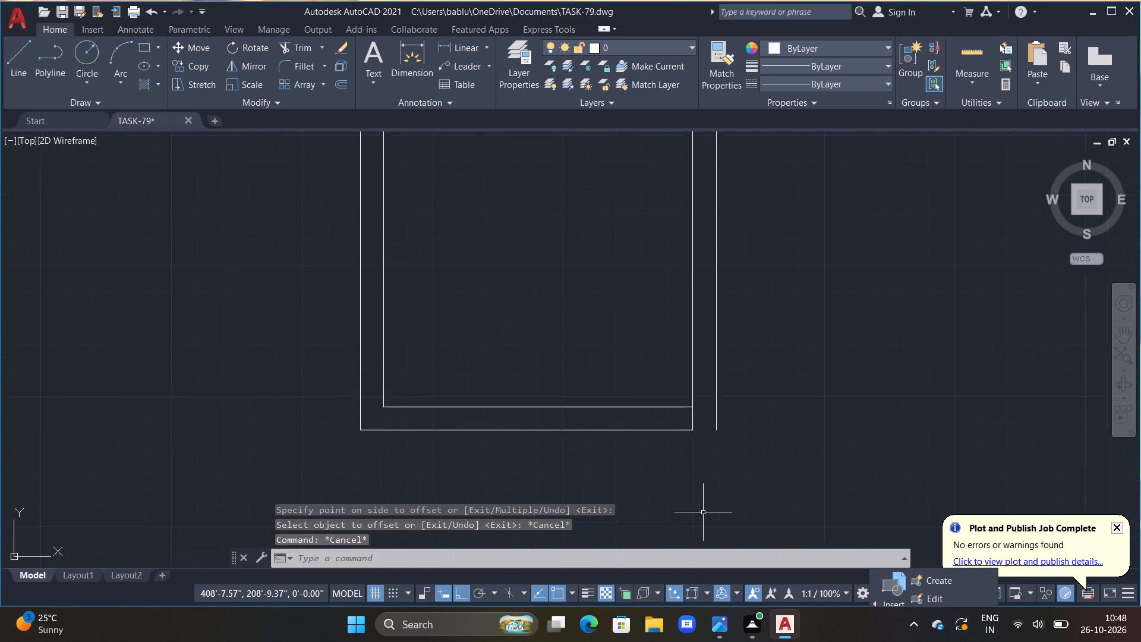
{"action": "scroll", "coordinate": [704, 511], "scroll_direction": "up", "scroll_amount": 1}
{"action": "type", "text": "EX"}
{"action": "key", "text": "space"}
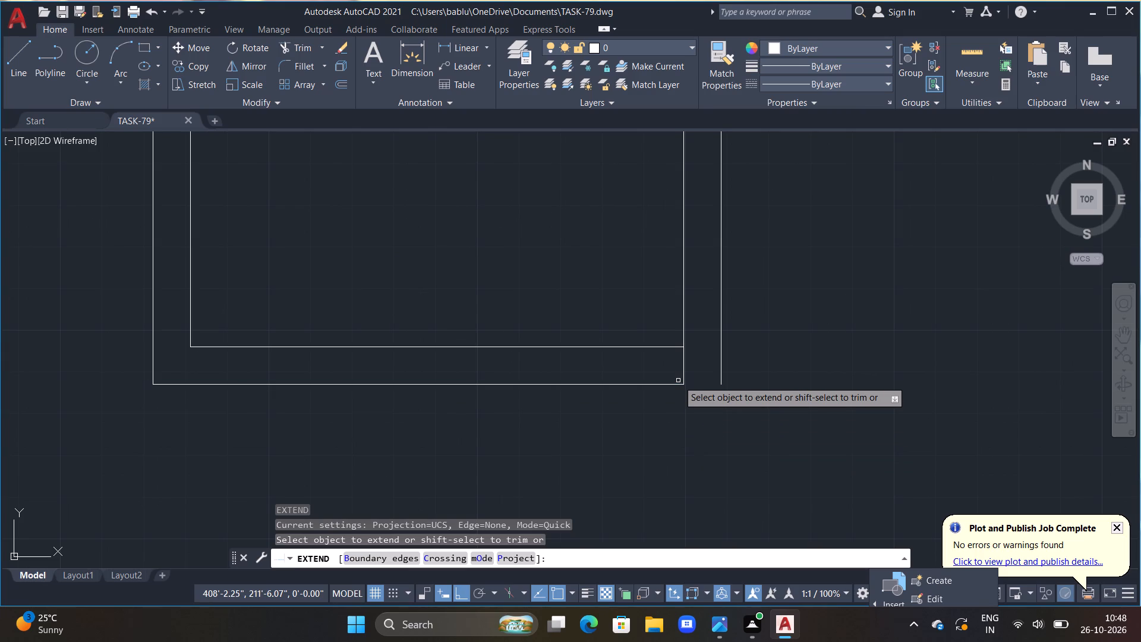
{"action": "left_click", "coordinate": [680, 385]}
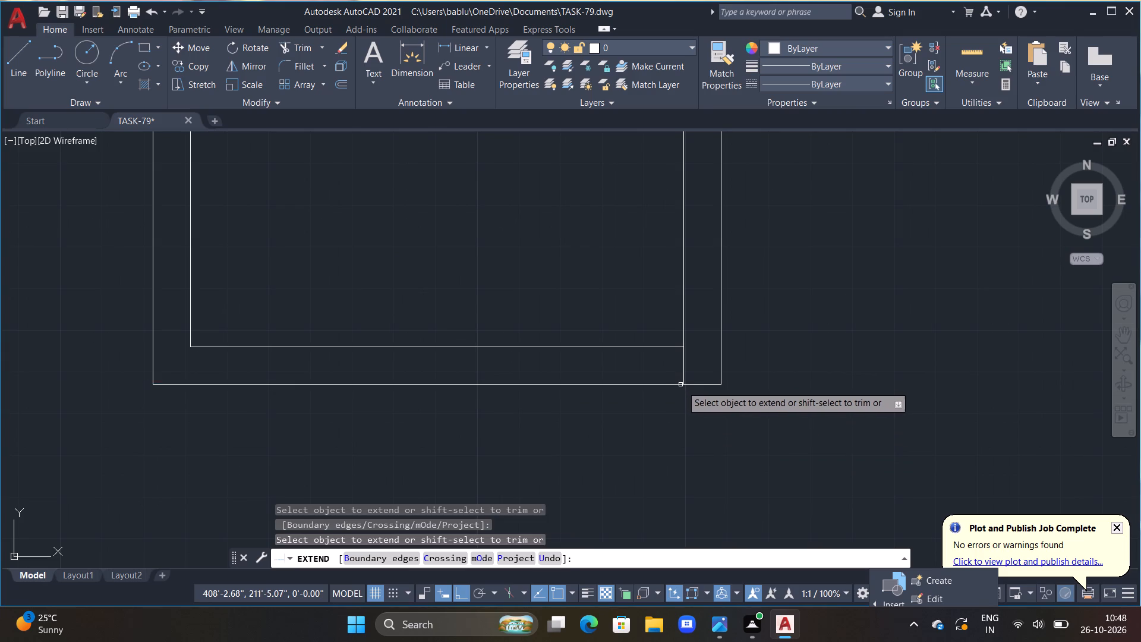
{"action": "left_click", "coordinate": [679, 347]}
{"action": "key", "text": "Escape"}
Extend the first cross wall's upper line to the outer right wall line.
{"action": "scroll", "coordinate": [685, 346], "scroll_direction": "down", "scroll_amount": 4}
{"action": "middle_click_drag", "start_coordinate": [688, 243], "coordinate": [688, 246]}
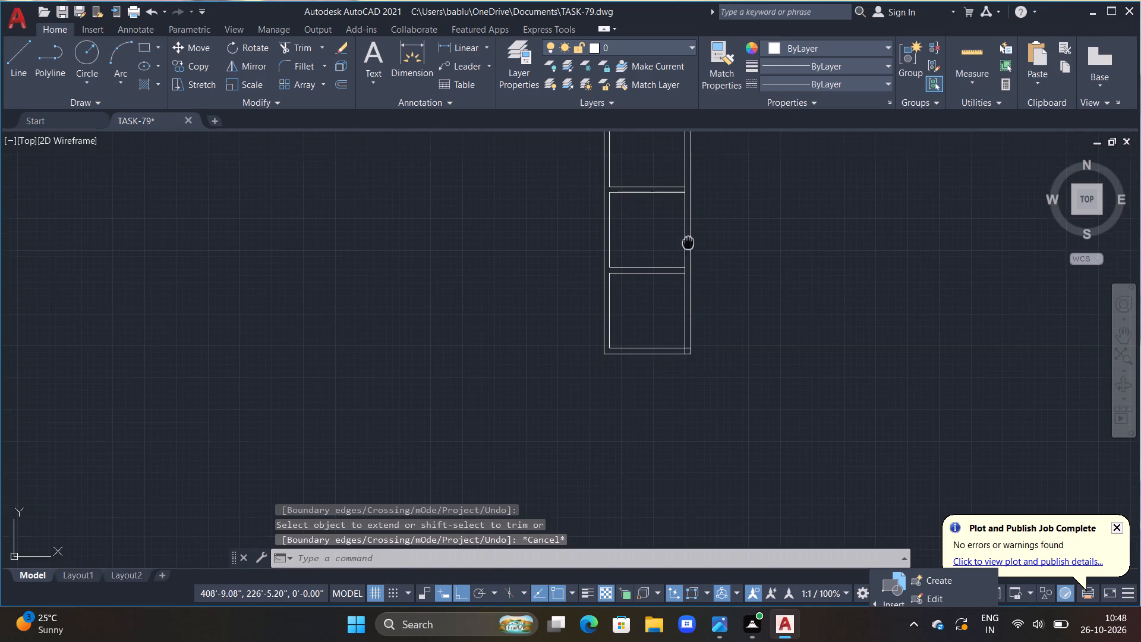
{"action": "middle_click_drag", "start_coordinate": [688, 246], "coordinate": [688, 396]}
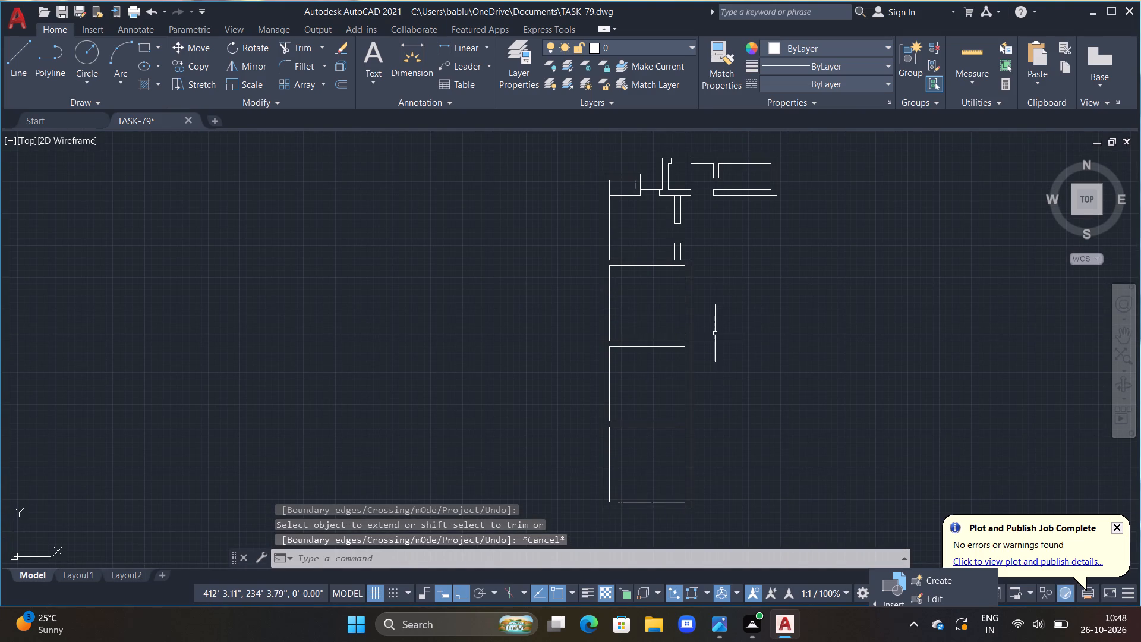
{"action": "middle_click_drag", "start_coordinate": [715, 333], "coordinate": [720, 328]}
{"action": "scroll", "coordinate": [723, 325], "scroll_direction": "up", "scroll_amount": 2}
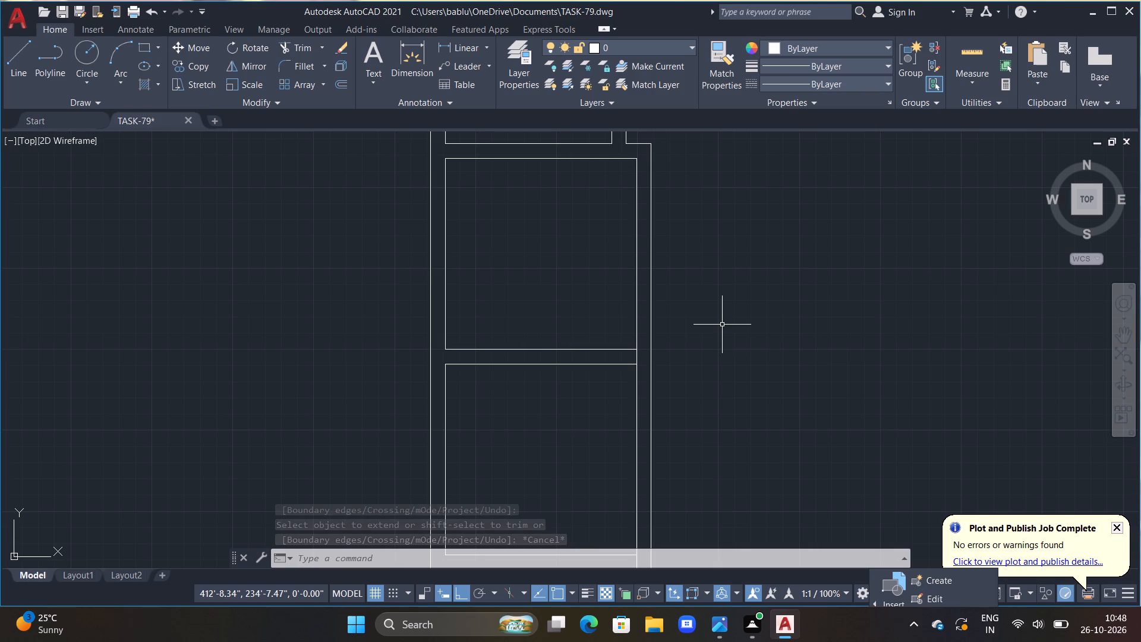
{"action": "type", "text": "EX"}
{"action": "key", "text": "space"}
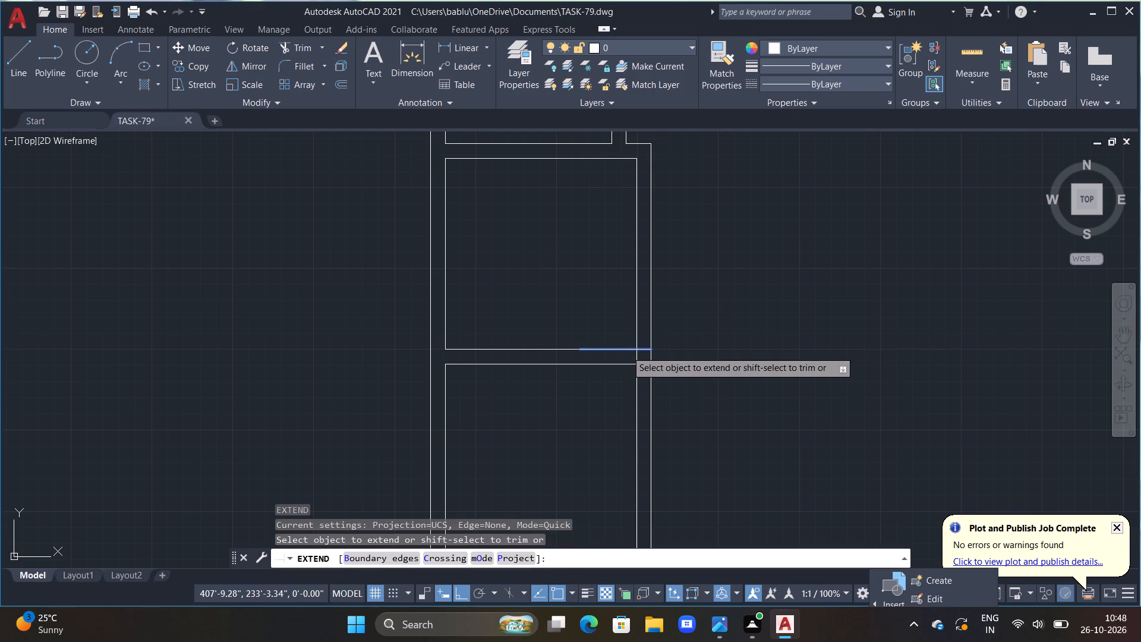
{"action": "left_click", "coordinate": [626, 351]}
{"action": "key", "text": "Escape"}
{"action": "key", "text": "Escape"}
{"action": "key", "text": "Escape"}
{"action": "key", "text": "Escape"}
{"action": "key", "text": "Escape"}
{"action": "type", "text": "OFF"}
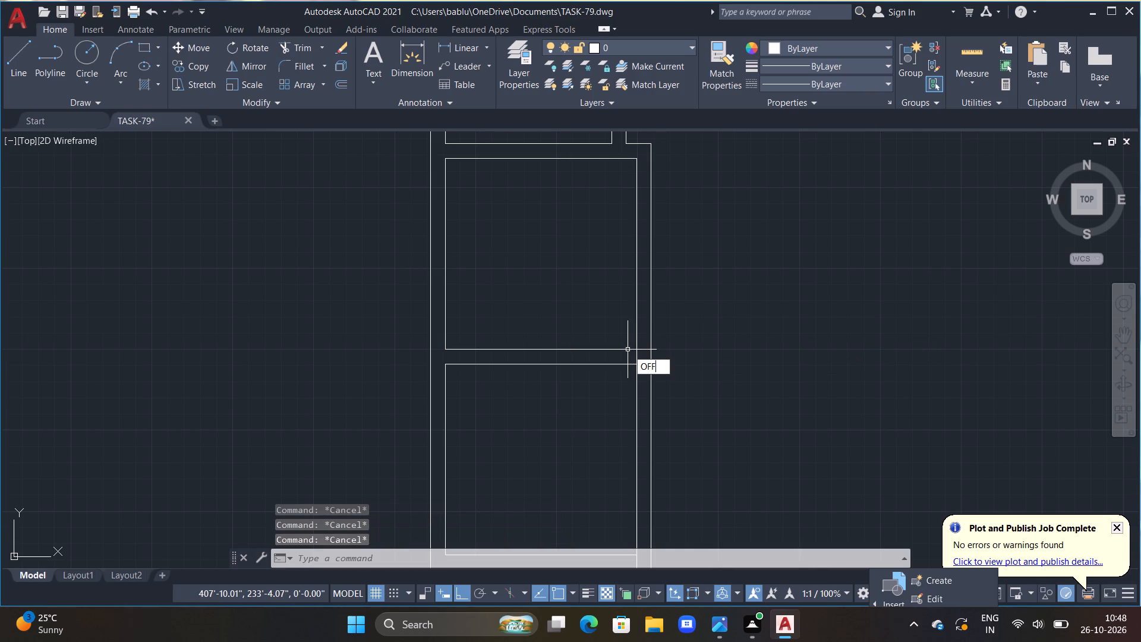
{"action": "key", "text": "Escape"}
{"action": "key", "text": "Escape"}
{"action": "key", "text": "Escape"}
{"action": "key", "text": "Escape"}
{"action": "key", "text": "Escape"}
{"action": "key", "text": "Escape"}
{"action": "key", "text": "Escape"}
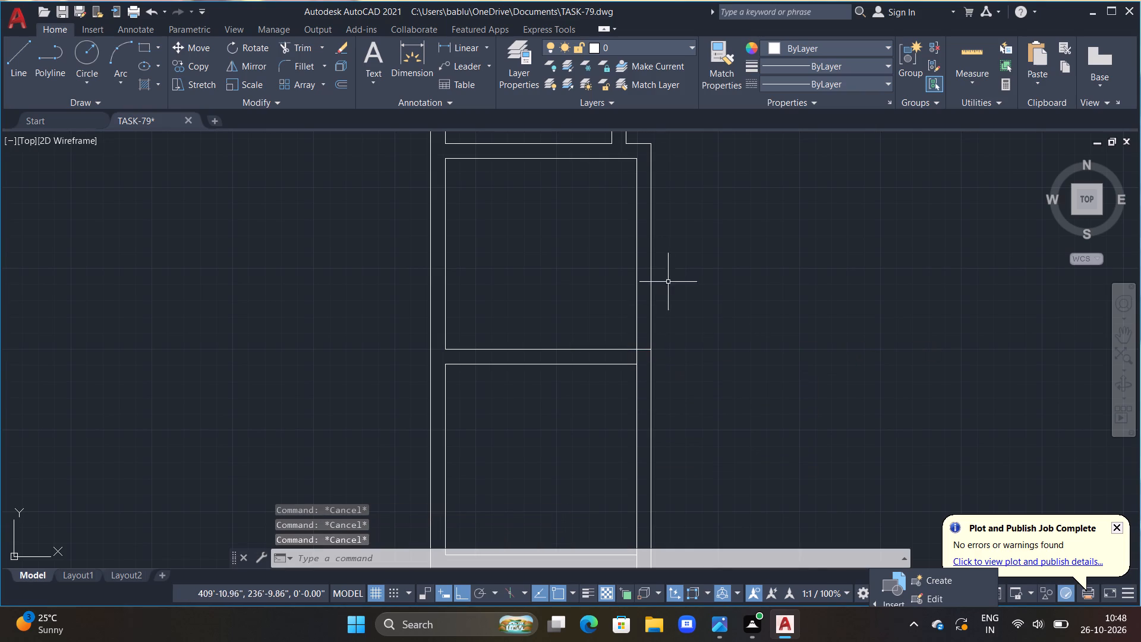
Draw a short horizontal line across the right wall of the uppermost stacked room, just above the first cross wall.
{"action": "type", "text": "L"}
{"action": "key", "text": "space"}
{"action": "left_click", "coordinate": [623, 324]}
{"action": "left_click", "coordinate": [722, 350]}
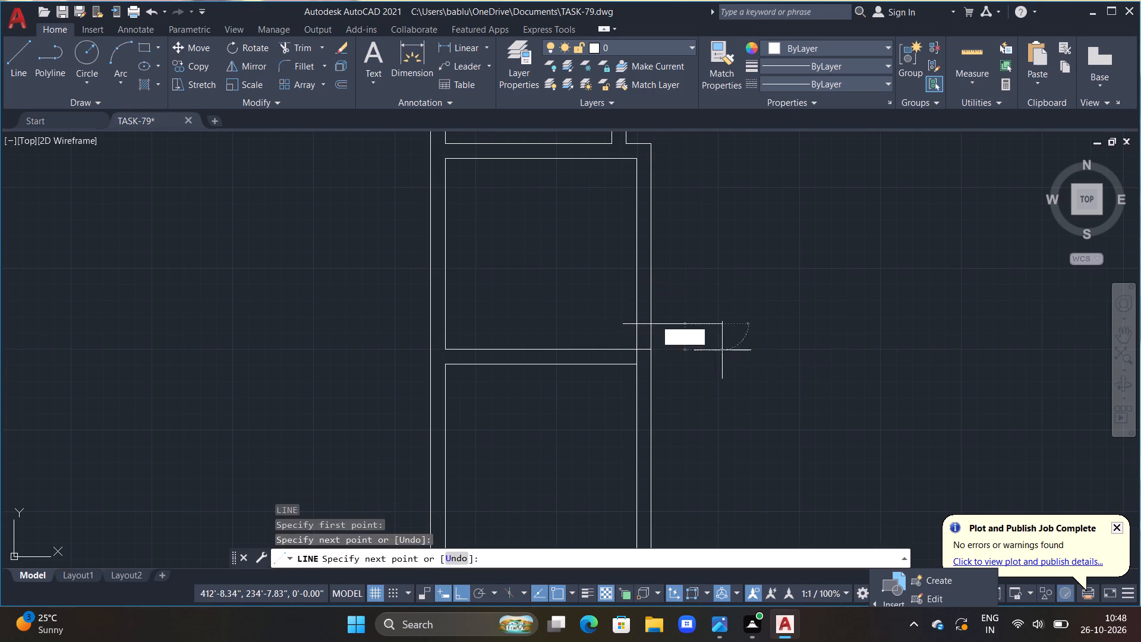
{"action": "key", "text": "Escape"}
Offset the short horizontal line 2'6" upward to mark the opening's other edge.
{"action": "type", "text": "OFF 2'6\""}
{"action": "key", "text": "Return"}
{"action": "left_click", "coordinate": [717, 322]}
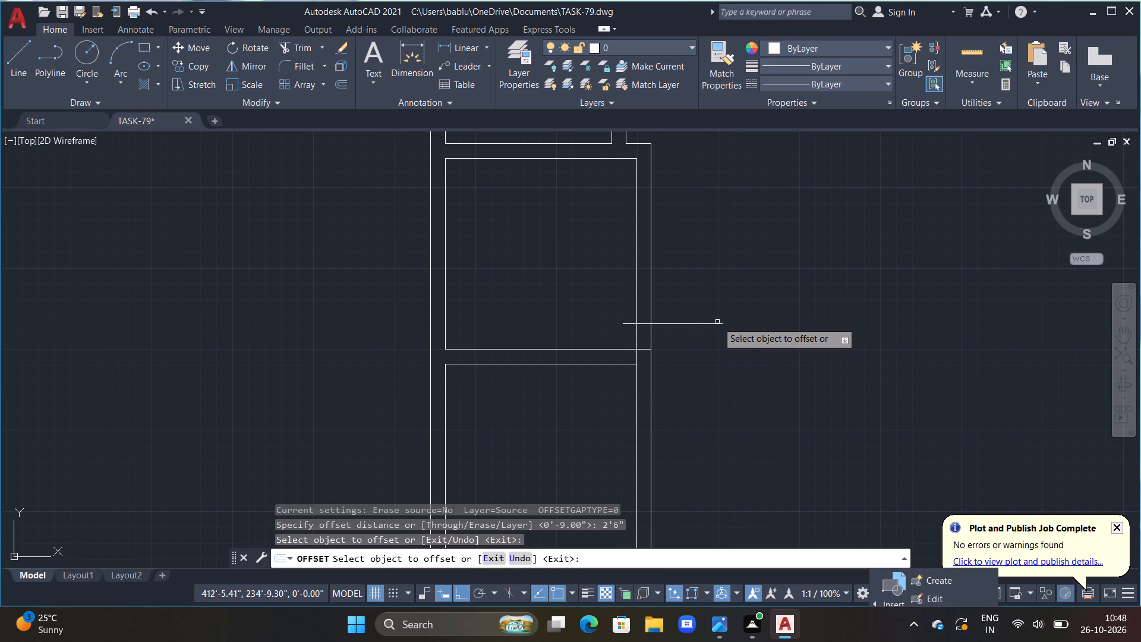
{"action": "left_click", "coordinate": [708, 325]}
{"action": "left_click", "coordinate": [714, 291]}
{"action": "key", "text": "Escape"}
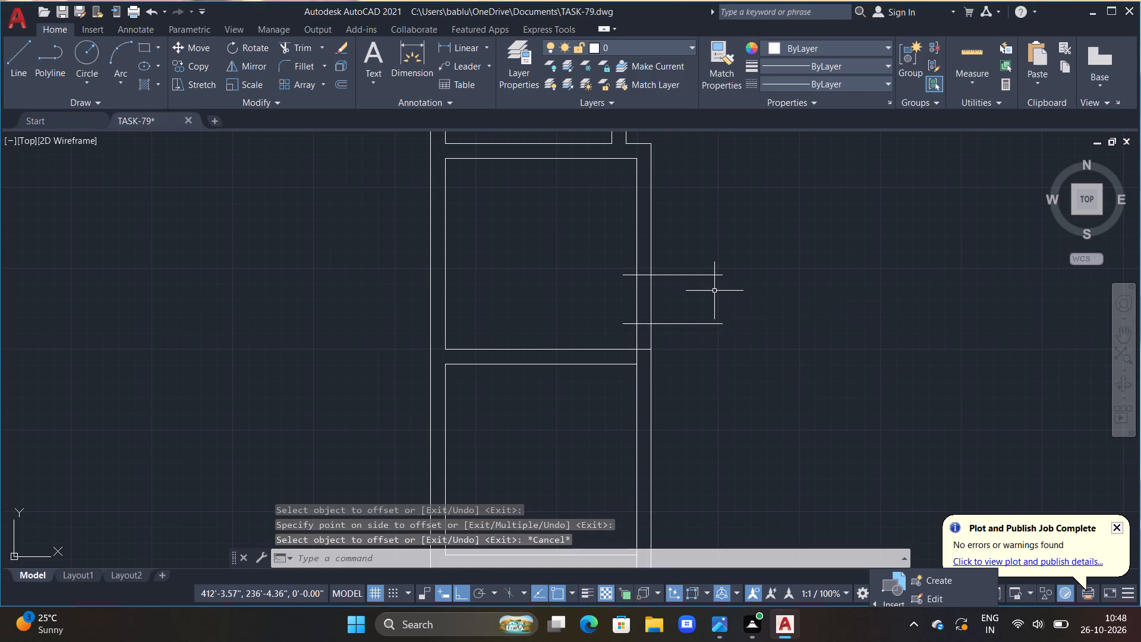
Trim the right wall between the two marker lines into a 2'6" opening, removing their overhanging ends and the cross wall's line stub inside the wall.
{"action": "type", "text": "TR"}
{"action": "key", "text": "space"}
{"action": "left_click_drag", "start_coordinate": [683, 243], "coordinate": [680, 395]}
{"action": "left_click_drag", "start_coordinate": [669, 311], "coordinate": [618, 288]}
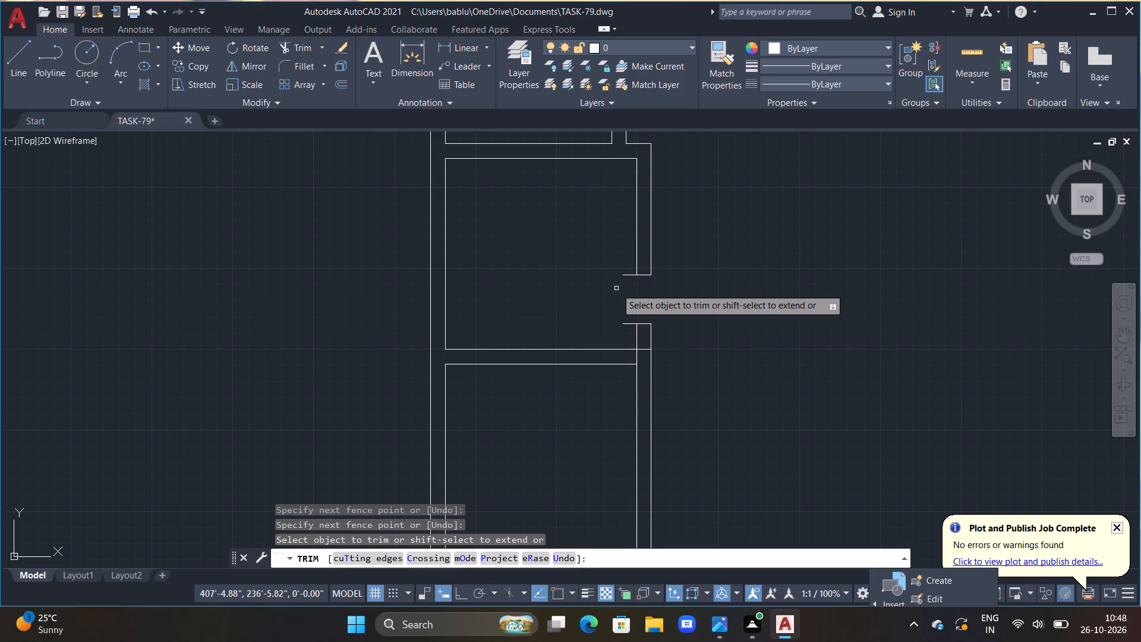
{"action": "left_click_drag", "start_coordinate": [634, 270], "coordinate": [612, 316]}
{"action": "left_click", "coordinate": [622, 322]}
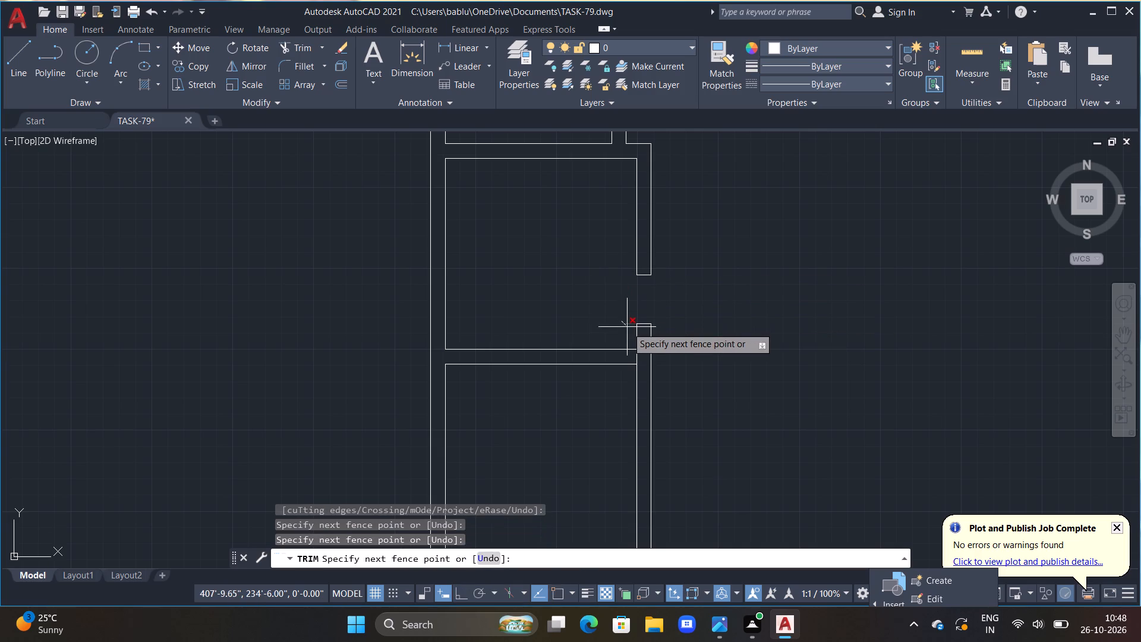
{"action": "left_click", "coordinate": [627, 327]}
{"action": "left_click", "coordinate": [644, 349]}
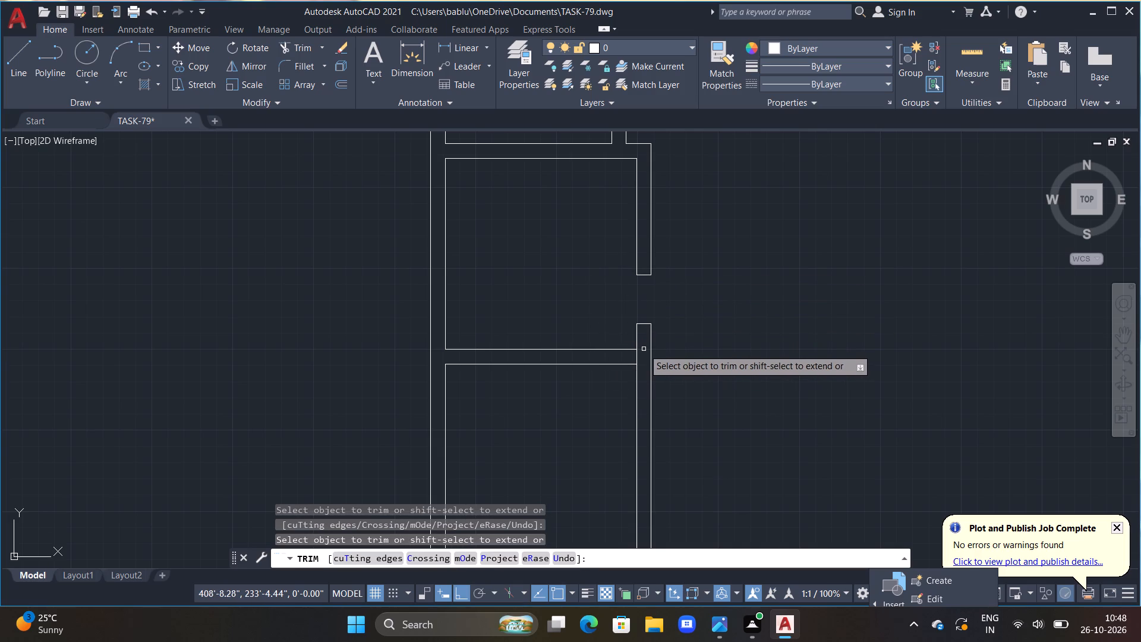
Trim away the right wall's inner line between the two lines of the first cross wall.
{"action": "left_click", "coordinate": [636, 355]}
{"action": "scroll", "coordinate": [719, 401], "scroll_direction": "down", "scroll_amount": 2}
{"action": "middle_click_drag", "start_coordinate": [721, 413], "coordinate": [719, 380]}
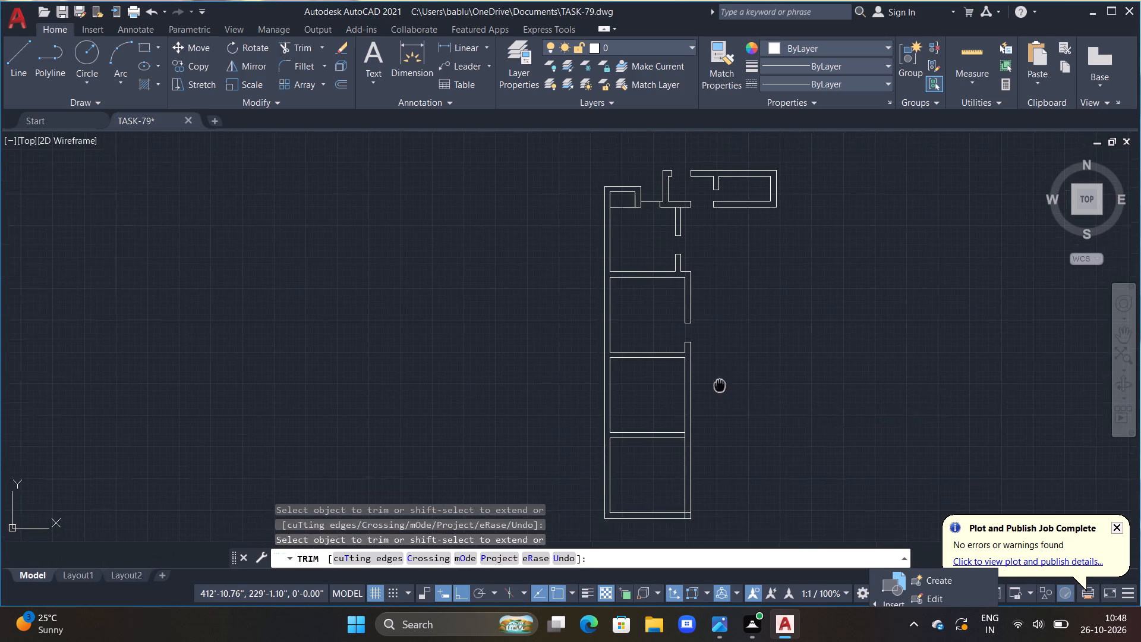
{"action": "middle_click_drag", "start_coordinate": [719, 380], "coordinate": [716, 348]}
{"action": "key", "text": "Escape"}
{"action": "key", "text": "Escape"}
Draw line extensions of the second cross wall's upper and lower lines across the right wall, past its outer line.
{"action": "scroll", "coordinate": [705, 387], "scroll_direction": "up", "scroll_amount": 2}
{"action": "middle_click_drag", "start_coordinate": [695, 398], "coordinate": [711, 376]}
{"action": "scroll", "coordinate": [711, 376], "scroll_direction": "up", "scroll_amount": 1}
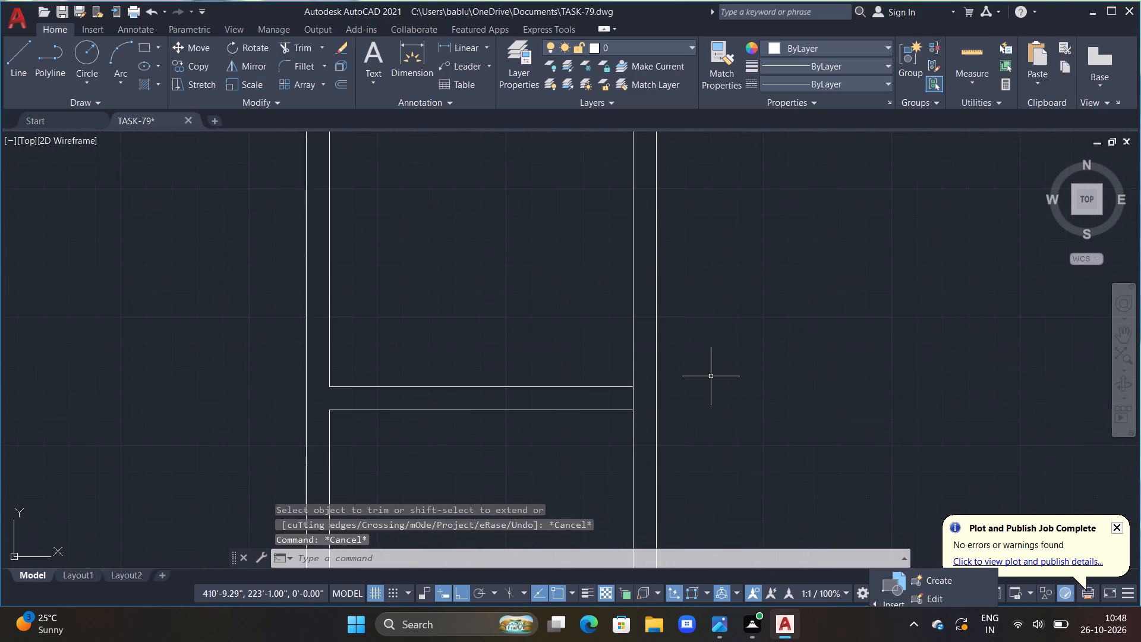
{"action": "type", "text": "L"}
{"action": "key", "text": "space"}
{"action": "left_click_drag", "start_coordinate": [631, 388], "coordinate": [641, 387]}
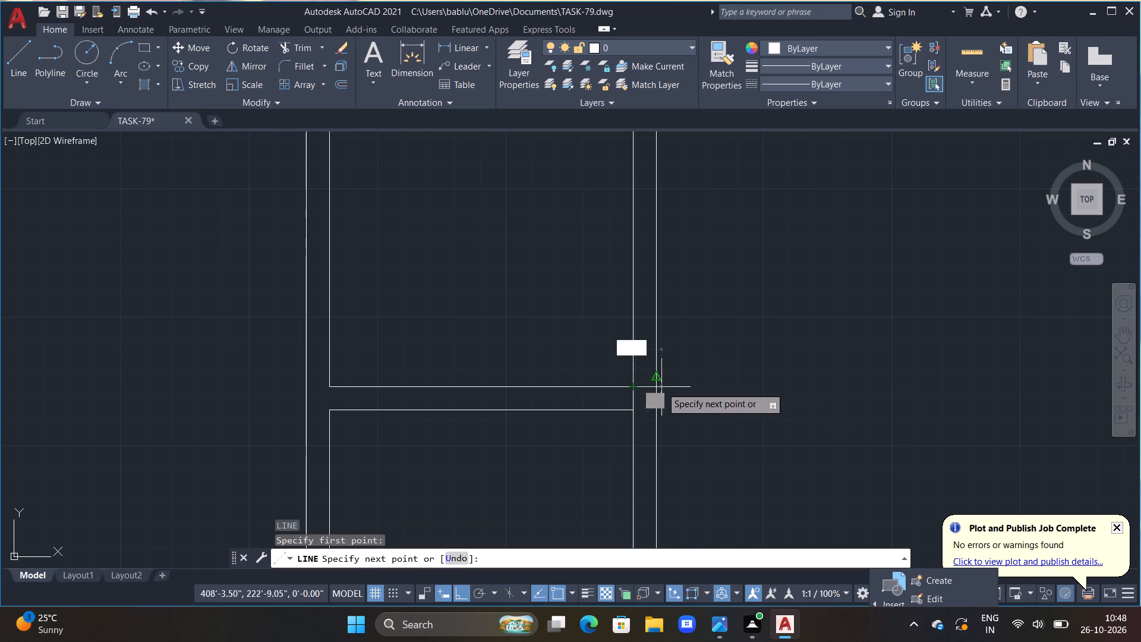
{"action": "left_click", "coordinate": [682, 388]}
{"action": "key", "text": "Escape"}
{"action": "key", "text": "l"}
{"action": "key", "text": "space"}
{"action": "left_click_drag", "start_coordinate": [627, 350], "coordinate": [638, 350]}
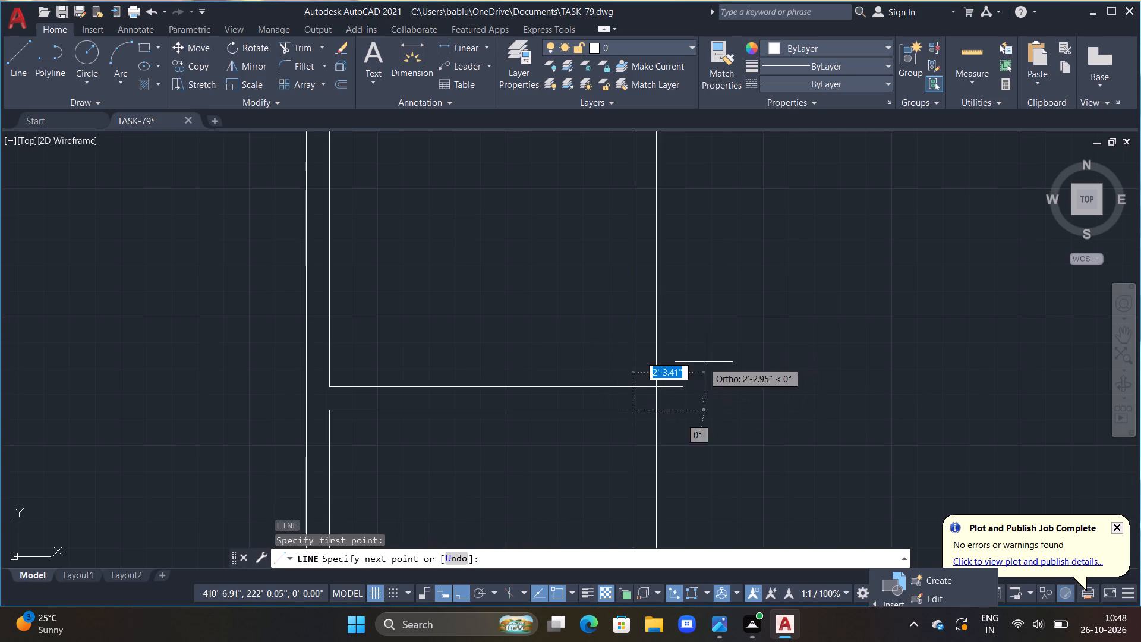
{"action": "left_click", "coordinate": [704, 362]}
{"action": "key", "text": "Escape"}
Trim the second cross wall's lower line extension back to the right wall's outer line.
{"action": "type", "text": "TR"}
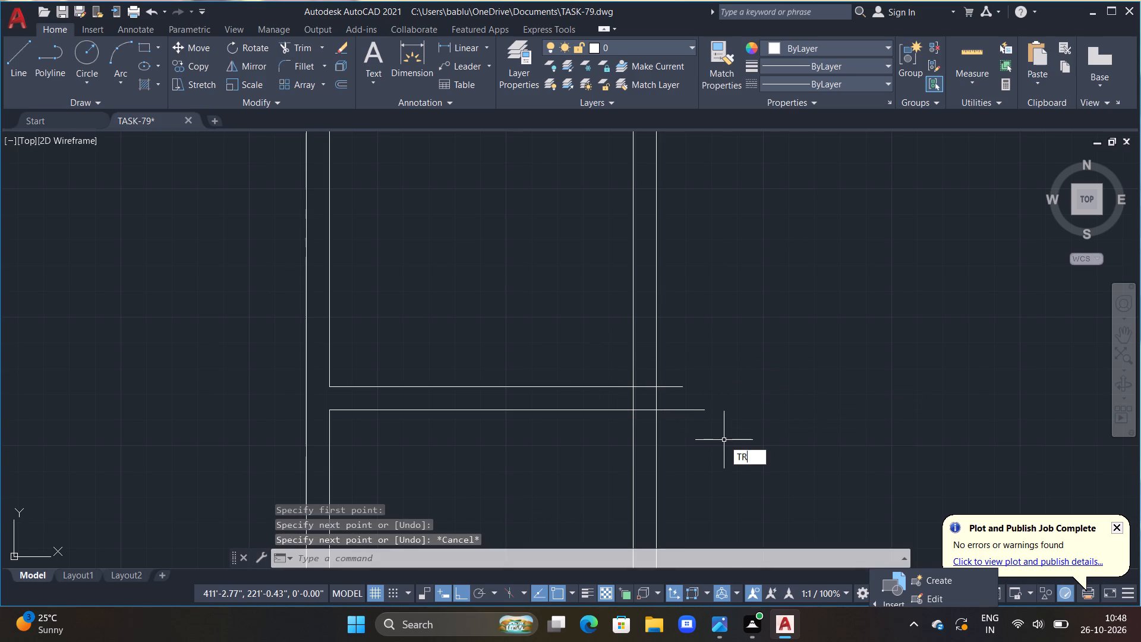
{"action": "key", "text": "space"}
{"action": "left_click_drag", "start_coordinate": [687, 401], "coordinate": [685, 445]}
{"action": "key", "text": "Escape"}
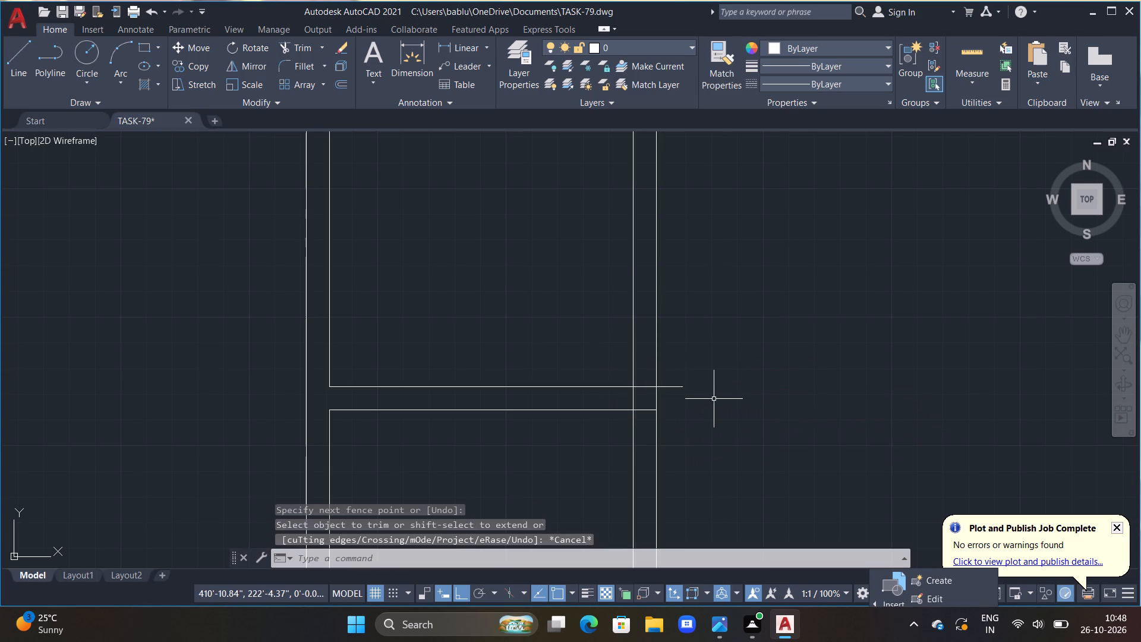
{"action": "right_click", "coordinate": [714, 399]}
Draw a short horizontal line across the right wall of the middle stacked room, just above the second cross wall.
{"action": "key", "text": "l"}
{"action": "key", "text": "space"}
{"action": "left_click_drag", "start_coordinate": [620, 359], "coordinate": [627, 357]}
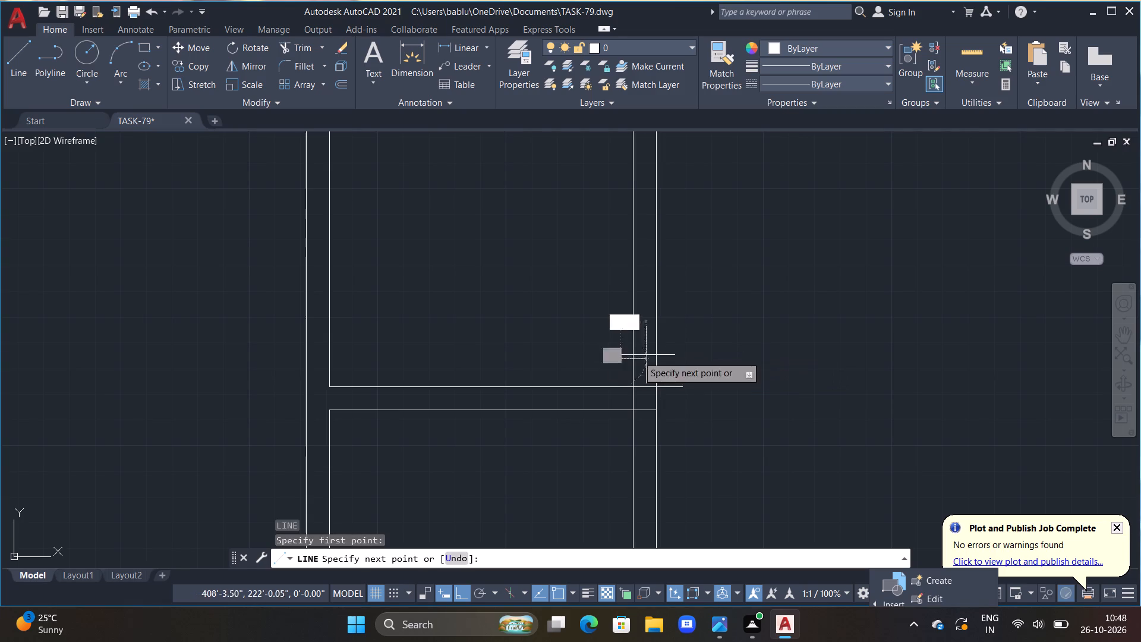
{"action": "left_click", "coordinate": [682, 354]}
{"action": "key", "text": "Escape"}
Offset the short horizontal line 2'6" upward to mark the opening's other edge.
{"action": "type", "text": "OFF 2'6\""}
{"action": "key", "text": "Return"}
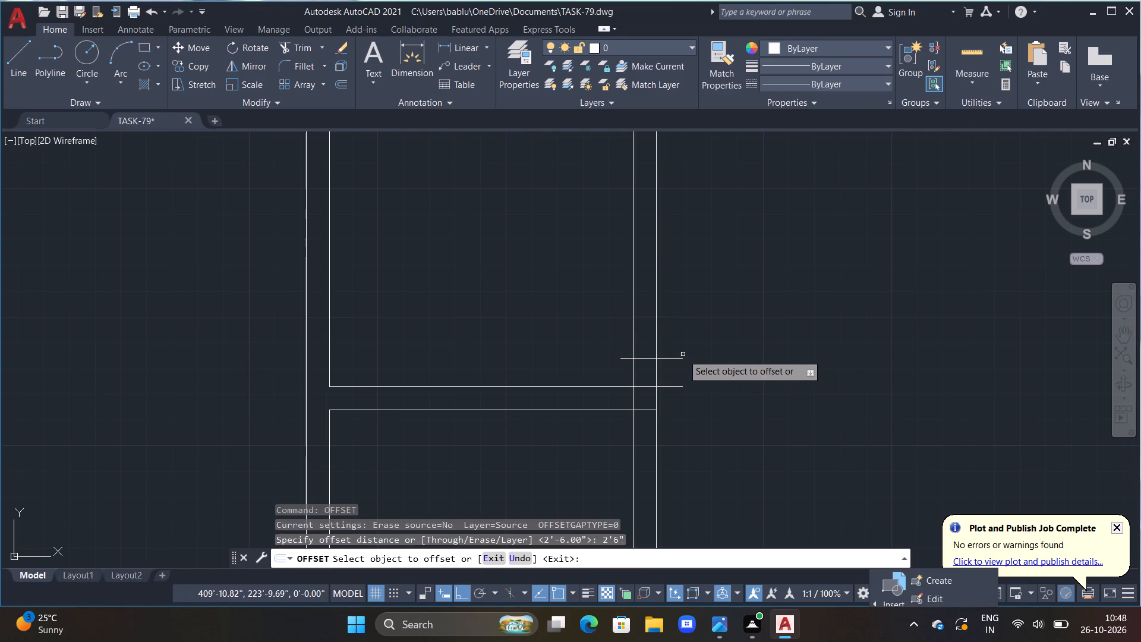
{"action": "left_click_drag", "start_coordinate": [677, 357], "coordinate": [677, 348]}
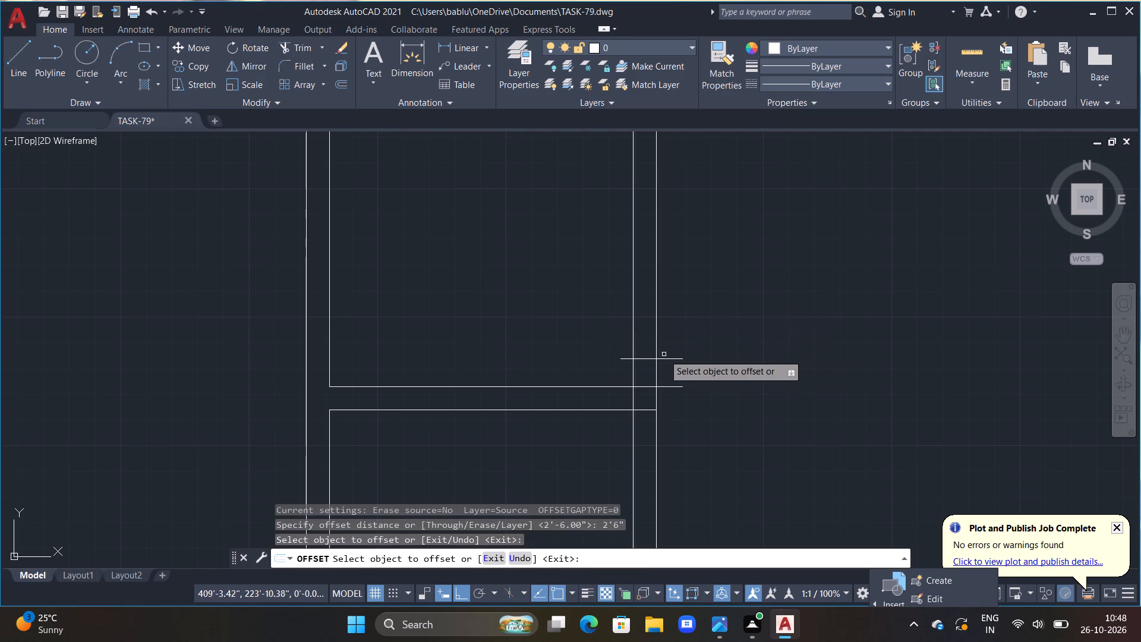
{"action": "left_click", "coordinate": [664, 357]}
{"action": "left_click", "coordinate": [673, 360]}
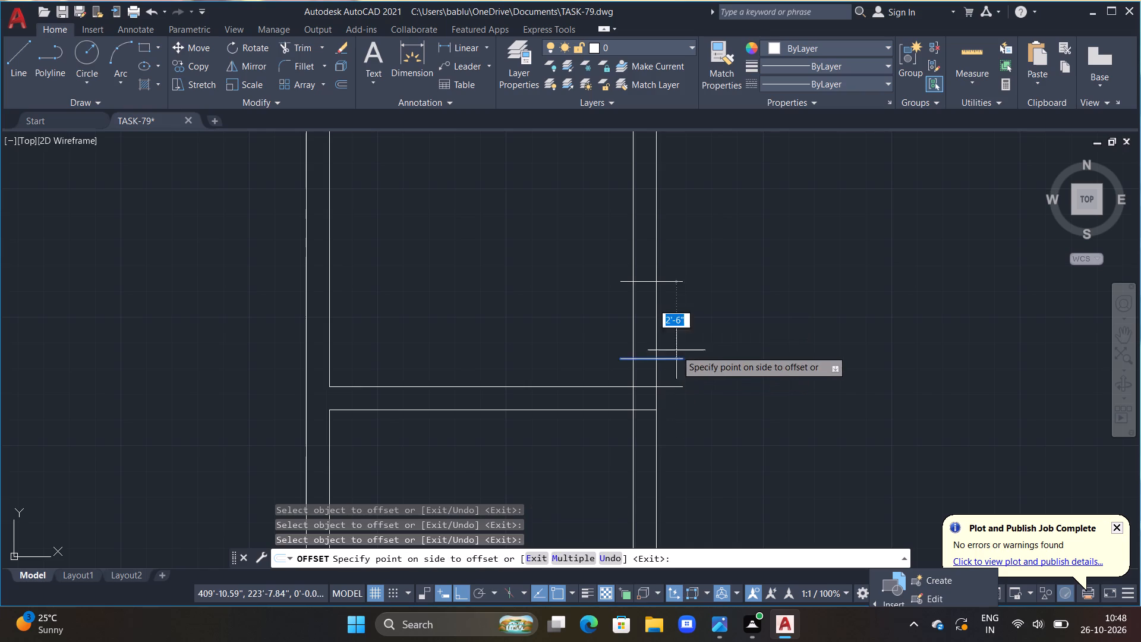
{"action": "left_click", "coordinate": [695, 316]}
{"action": "key", "text": "Escape"}
Trim the right wall between the two marker lines into a 2'6" opening, removing the line ends that overhang the wall.
{"action": "key", "text": "t"}
{"action": "key", "text": "r"}
{"action": "key", "text": "space"}
{"action": "left_click_drag", "start_coordinate": [683, 268], "coordinate": [621, 323]}
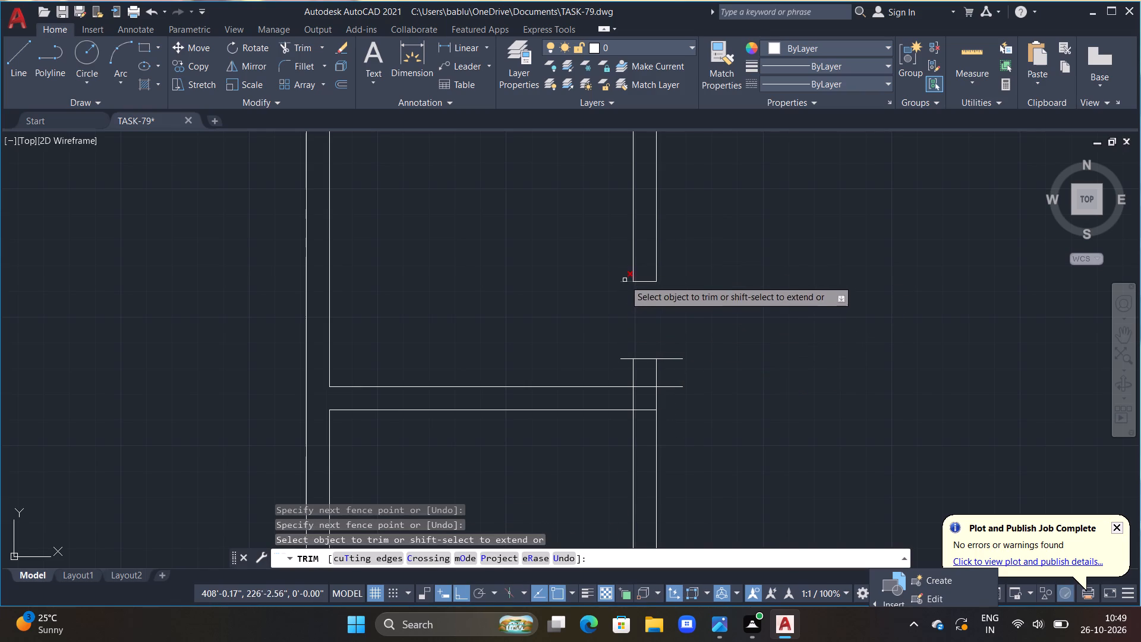
{"action": "left_click_drag", "start_coordinate": [625, 279], "coordinate": [625, 285]}
{"action": "left_click", "coordinate": [626, 368]}
{"action": "left_click_drag", "start_coordinate": [666, 357], "coordinate": [667, 358]}
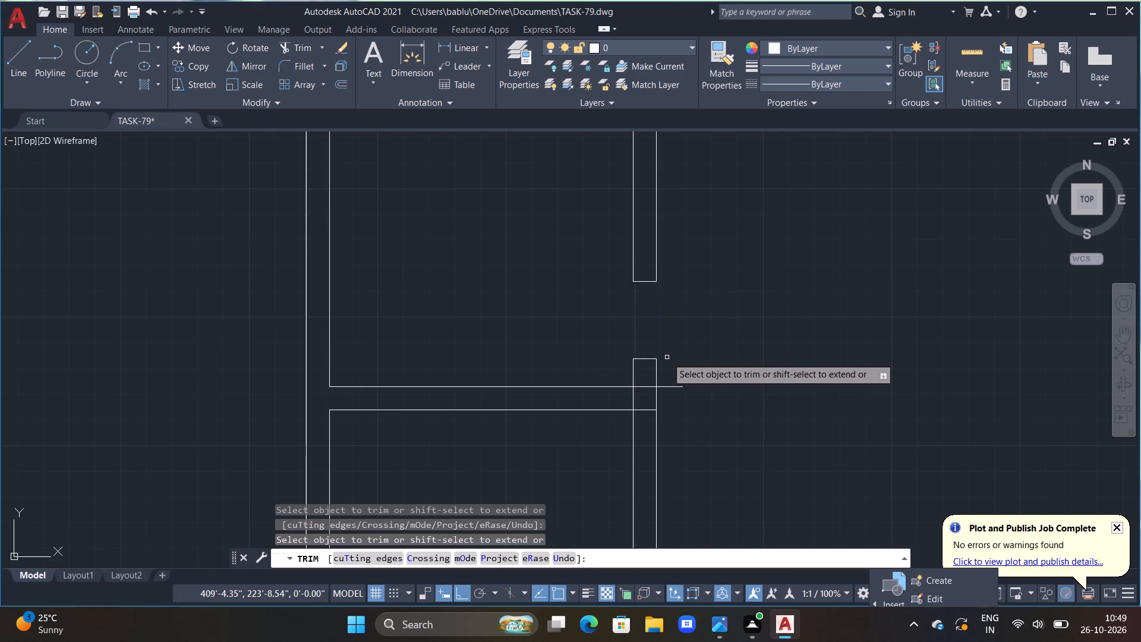
{"action": "left_click_drag", "start_coordinate": [667, 358], "coordinate": [670, 404]}
{"action": "left_click_drag", "start_coordinate": [670, 391], "coordinate": [670, 361]}
Trim the second cross wall's junction with the right wall, removing the line stubs inside the wall and the inner wall line between them.
{"action": "left_click", "coordinate": [647, 386]}
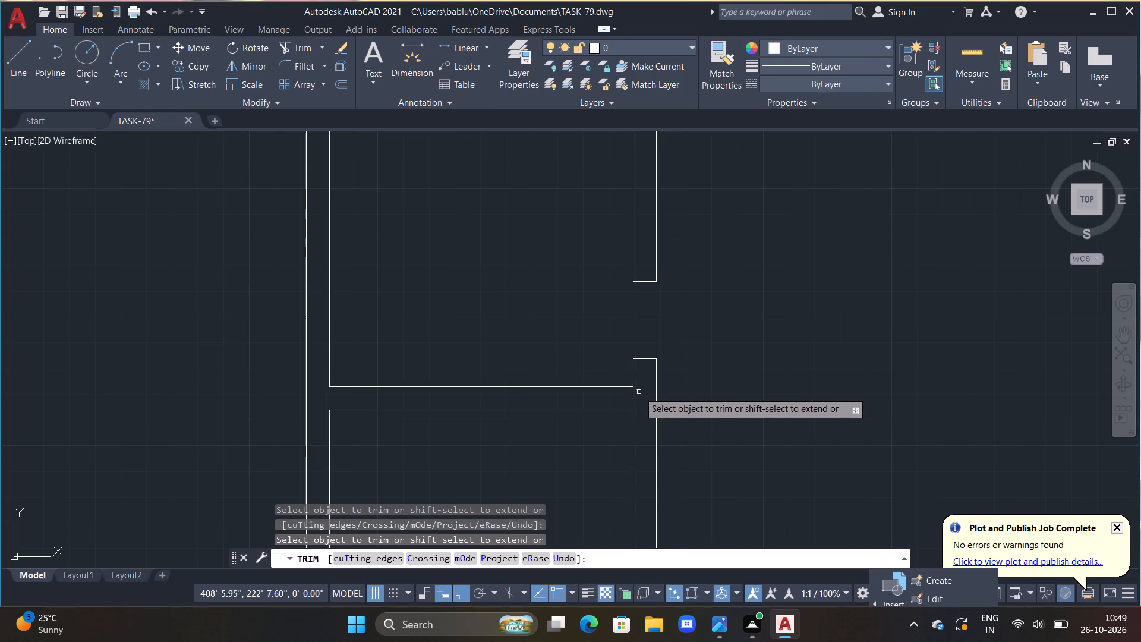
{"action": "left_click", "coordinate": [633, 396]}
{"action": "scroll", "coordinate": [674, 389], "scroll_direction": "down", "scroll_amount": 3}
{"action": "middle_click_drag", "start_coordinate": [690, 411], "coordinate": [695, 374]}
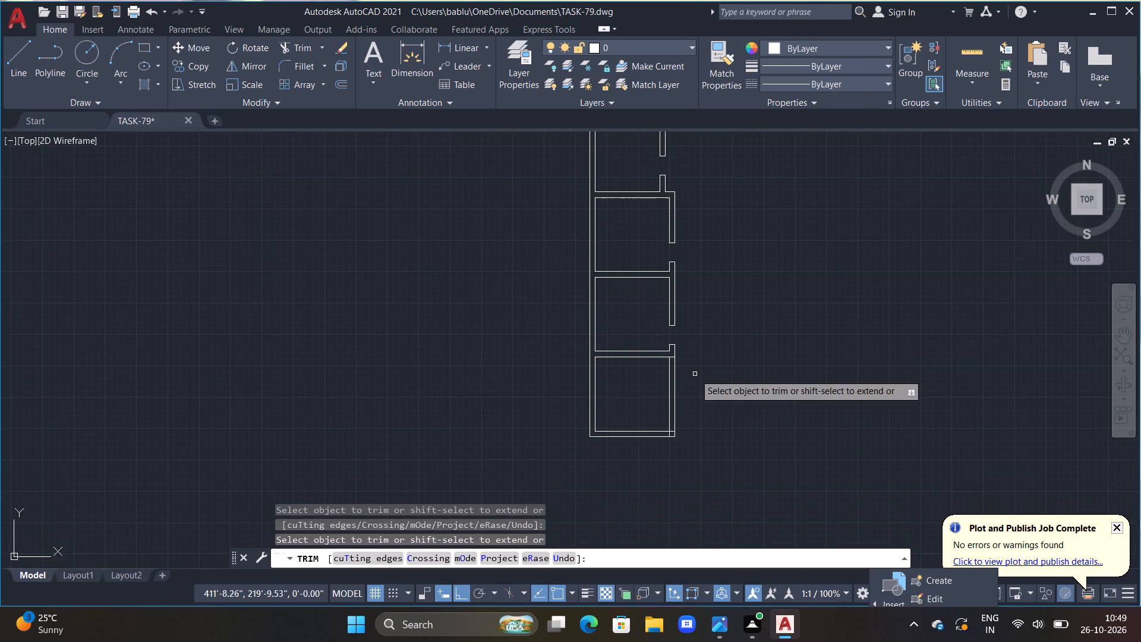
{"action": "scroll", "coordinate": [683, 377], "scroll_direction": "up", "scroll_amount": 4}
{"action": "left_click", "coordinate": [643, 302]}
{"action": "scroll", "coordinate": [669, 333], "scroll_direction": "down", "scroll_amount": 2}
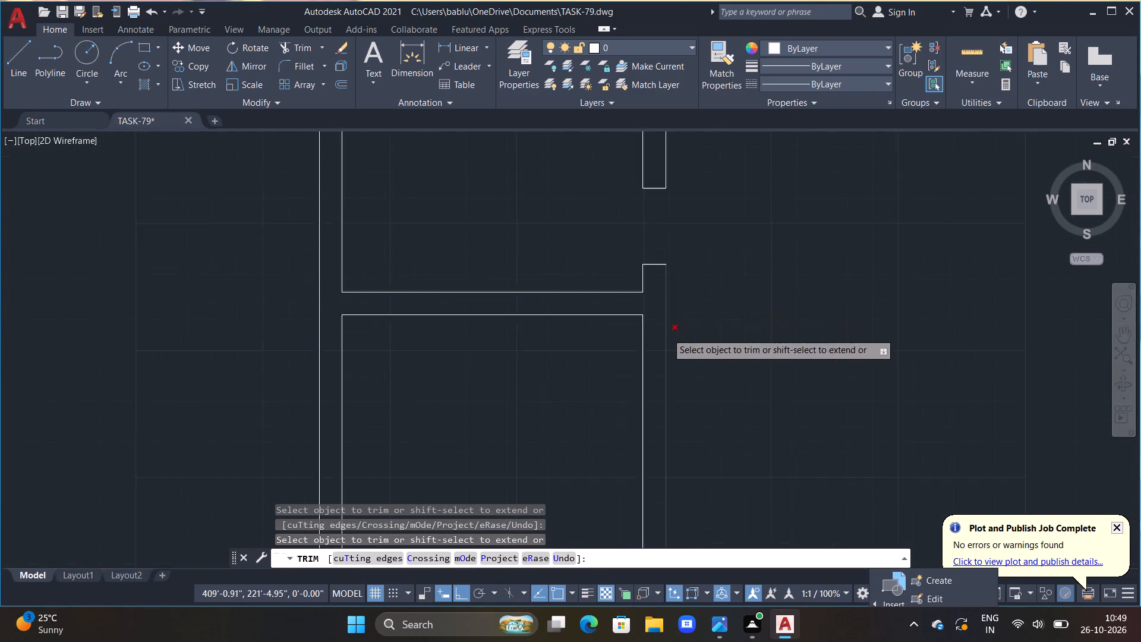
{"action": "scroll", "coordinate": [718, 397], "scroll_direction": "down", "scroll_amount": 1}
{"action": "middle_click_drag", "start_coordinate": [712, 410], "coordinate": [743, 318]}
{"action": "key", "text": "Escape"}
Draw a short horizontal line across the right wall of the lowest stacked room, just above the bottom wall.
{"action": "scroll", "coordinate": [727, 399], "scroll_direction": "up", "scroll_amount": 2}
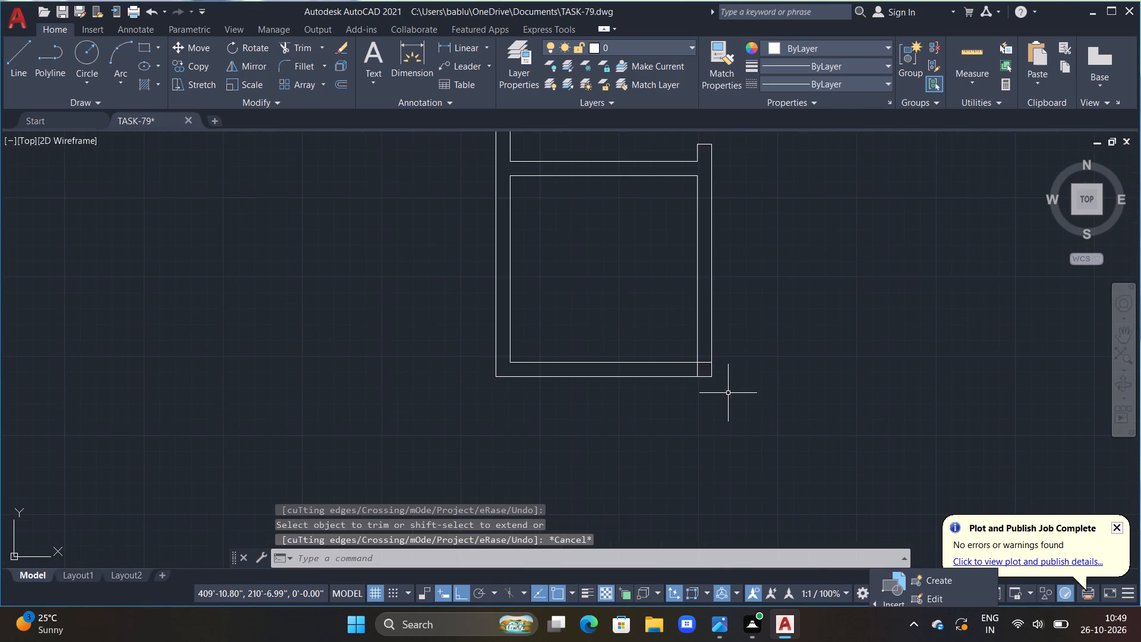
{"action": "scroll", "coordinate": [728, 394], "scroll_direction": "up", "scroll_amount": 1}
{"action": "key", "text": "Escape"}
{"action": "middle_click_drag", "start_coordinate": [727, 394], "coordinate": [794, 500]}
{"action": "key", "text": "l"}
{"action": "key", "text": "space"}
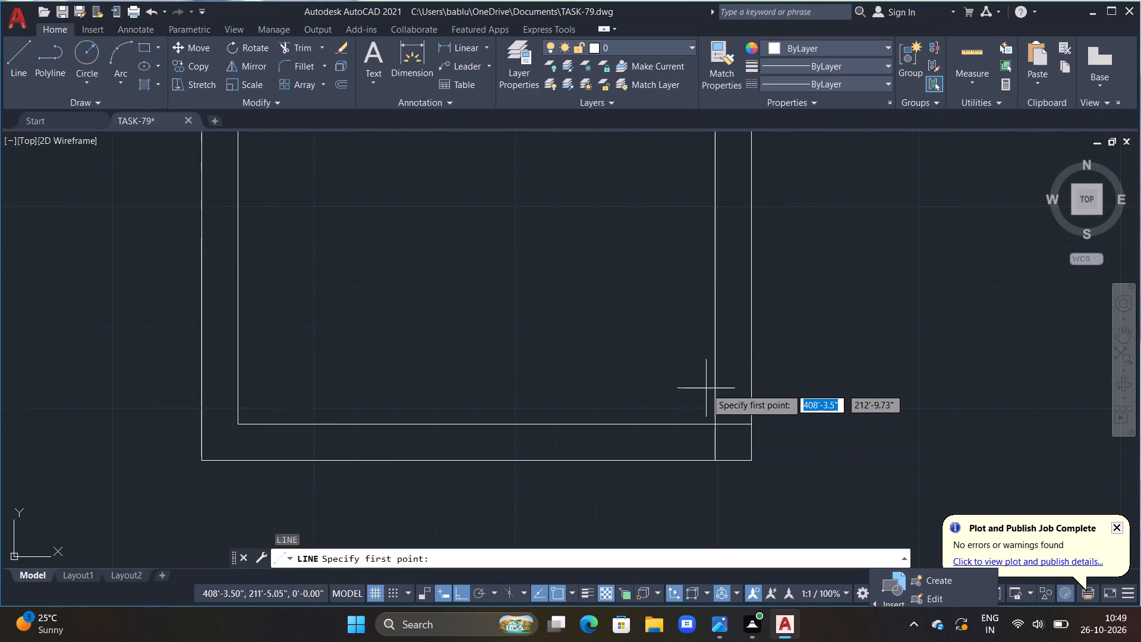
{"action": "left_click", "coordinate": [707, 392]}
{"action": "left_click", "coordinate": [803, 399]}
{"action": "key", "text": "Escape"}
Offset the lowest room's short horizontal line 2'6" upward.
{"action": "type", "text": "OFF 9"}
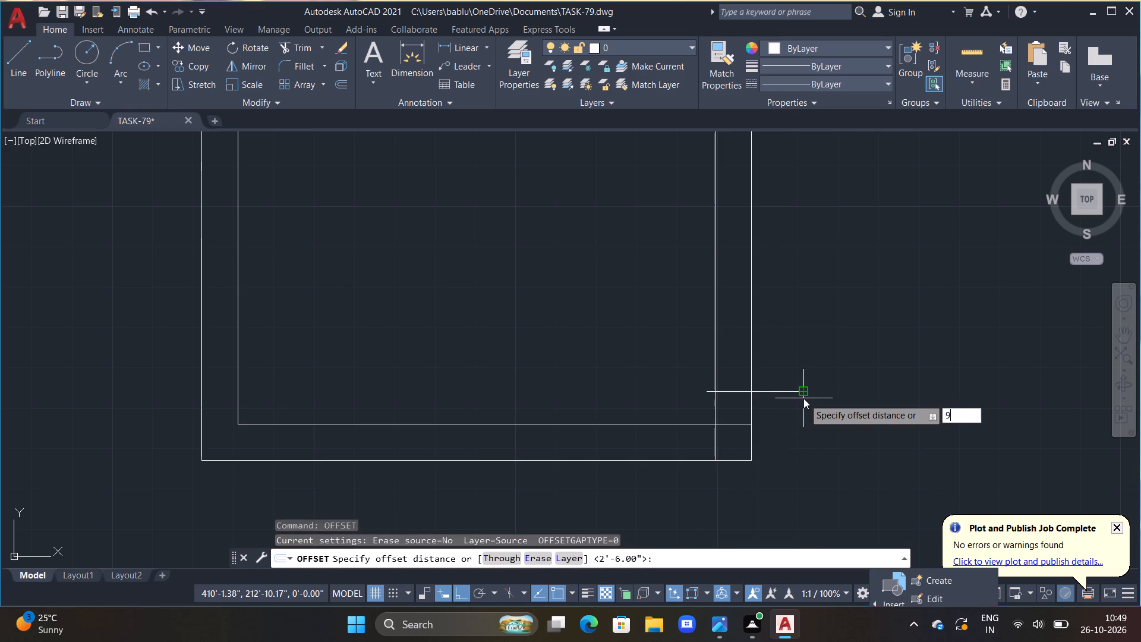
{"action": "key", "text": "BackSpace"}
{"action": "type", "text": "2'9"}
{"action": "key", "text": "BackSpace"}
{"action": "key", "text": "3"}
{"action": "key", "text": "BackSpace"}
{"action": "type", "text": "6\""}
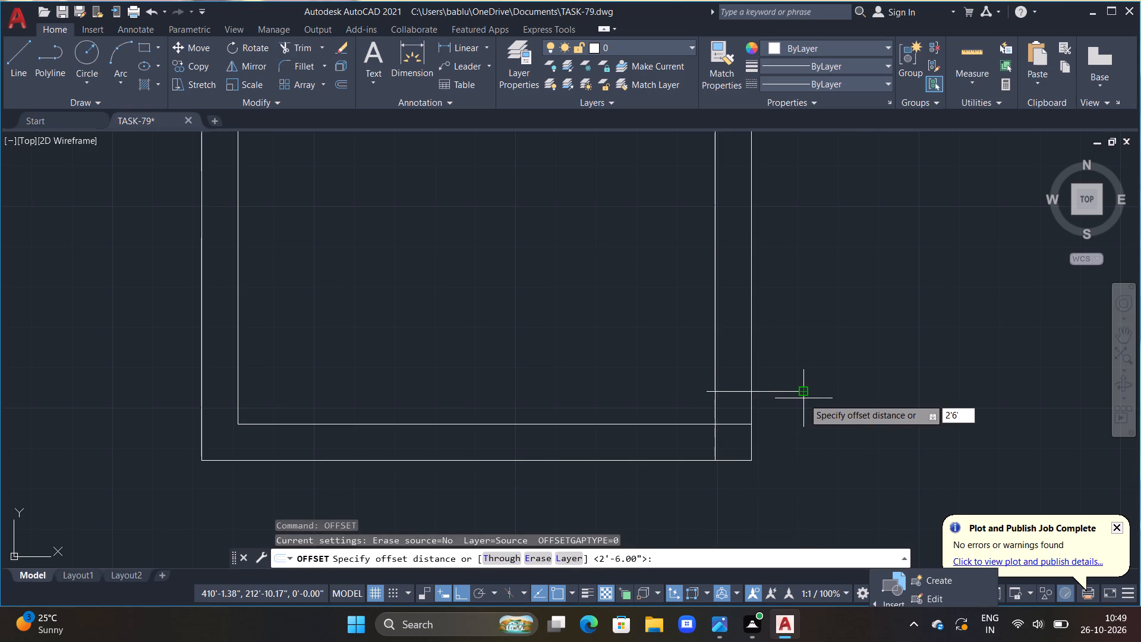
{"action": "key", "text": "Return"}
{"action": "left_click", "coordinate": [795, 392]}
{"action": "left_click", "coordinate": [816, 310]}
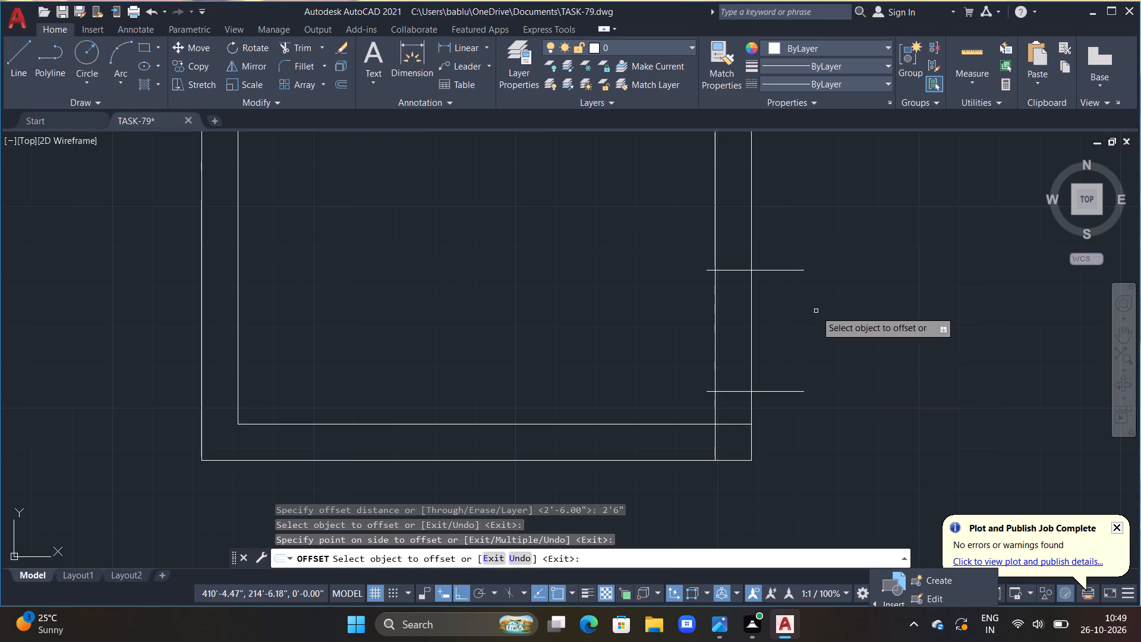
{"action": "key", "text": "Escape"}
Trim the lowest room's right wall between the two marker lines into a 2'6" opening, removing the markers' overhanging ends.
{"action": "type", "text": "TR"}
{"action": "key", "text": "space"}
{"action": "left_click_drag", "start_coordinate": [781, 240], "coordinate": [676, 333]}
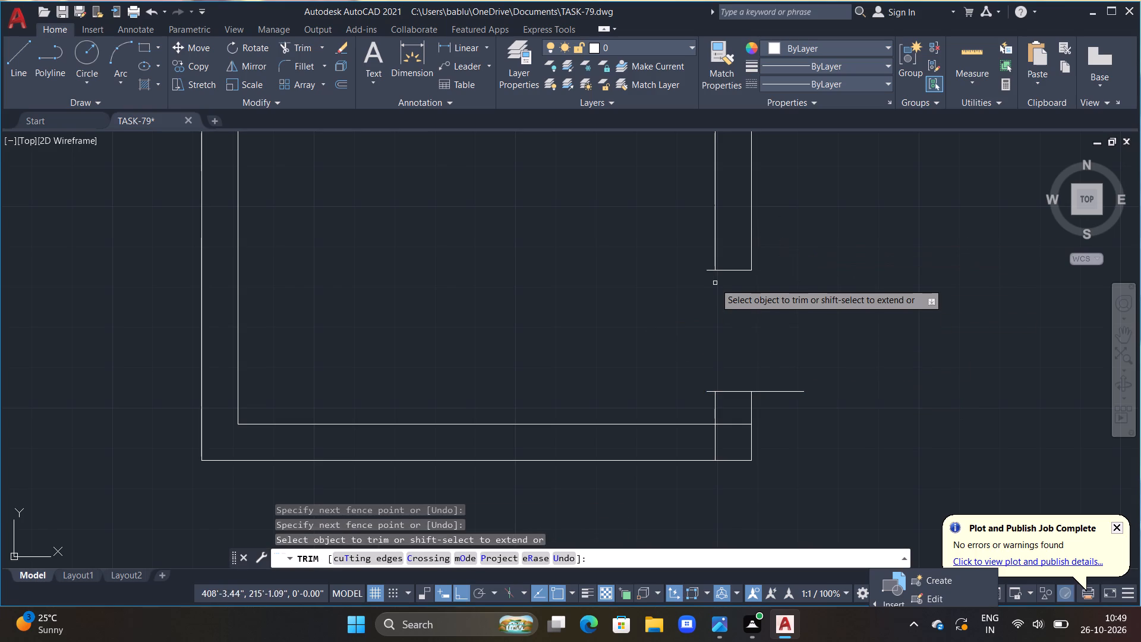
{"action": "left_click", "coordinate": [707, 272]}
{"action": "left_click", "coordinate": [711, 392]}
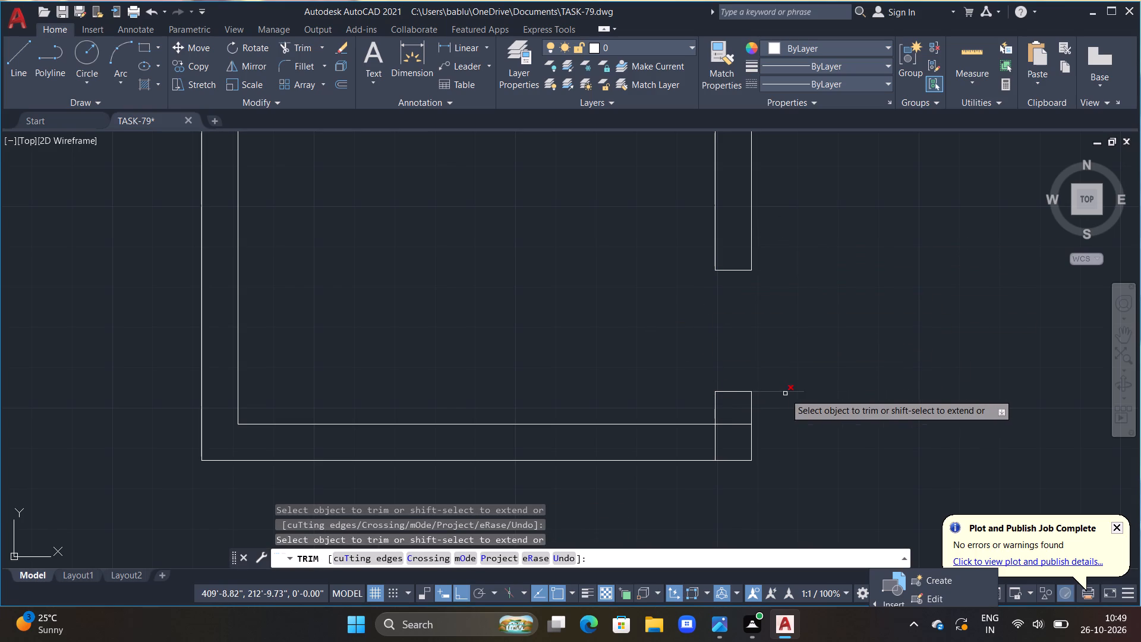
{"action": "left_click", "coordinate": [787, 394]}
{"action": "left_click_drag", "start_coordinate": [785, 395], "coordinate": [783, 376]}
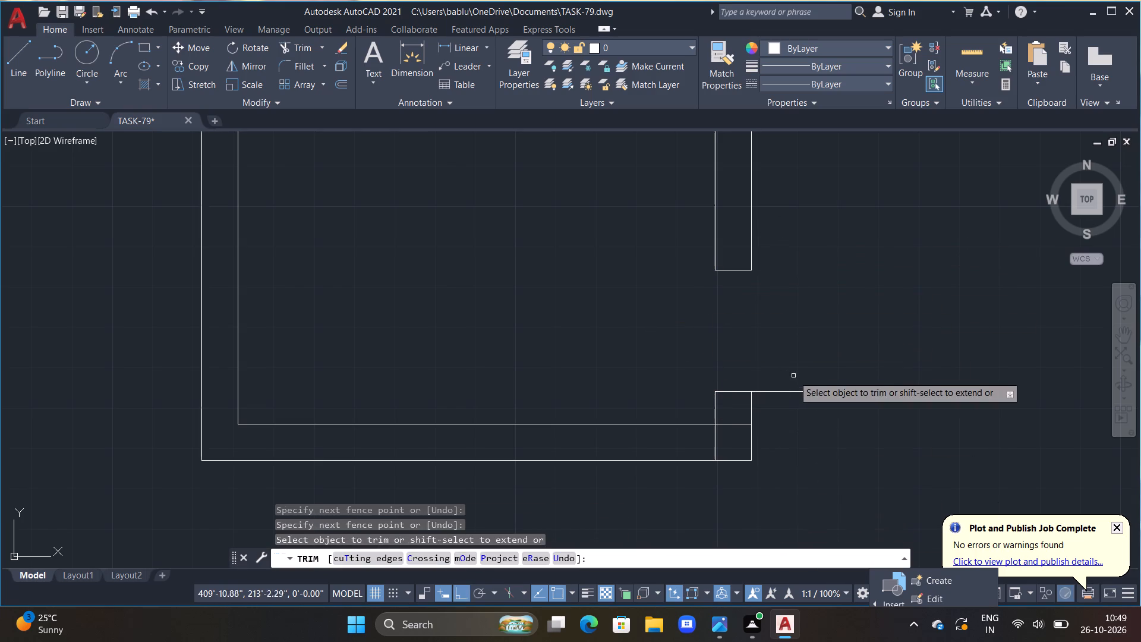
{"action": "left_click_drag", "start_coordinate": [776, 364], "coordinate": [805, 438]}
Trim the crossing inner-line stubs from the lower-right wall corner of the lowest room.
{"action": "left_click", "coordinate": [730, 421]}
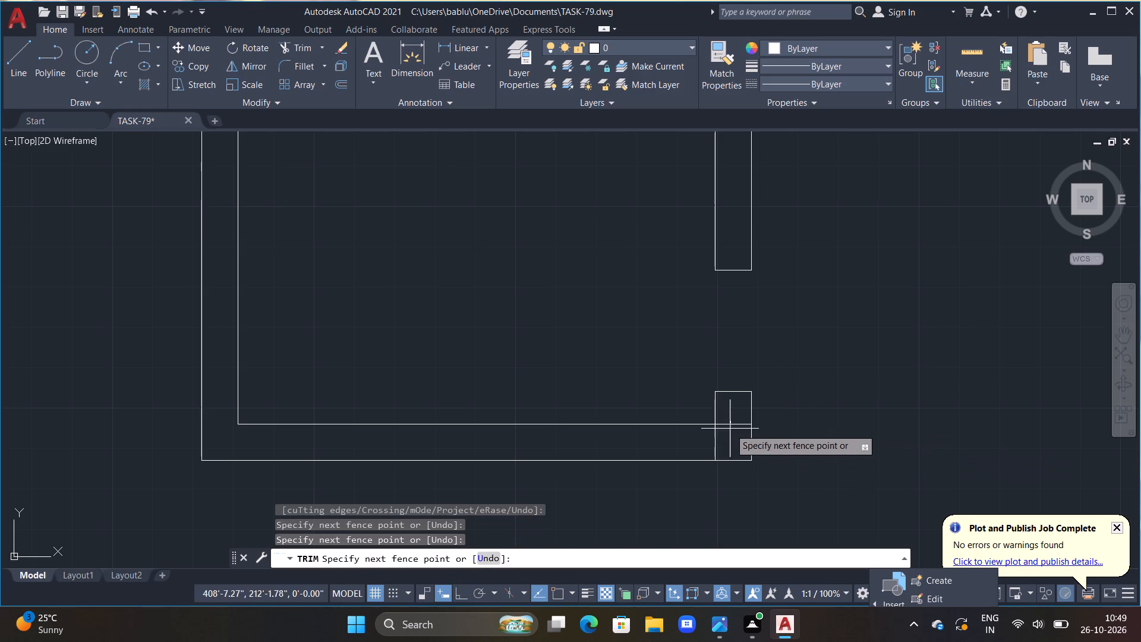
{"action": "double_click", "coordinate": [712, 442]}
{"action": "scroll", "coordinate": [746, 437], "scroll_direction": "down", "scroll_amount": 3}
{"action": "middle_click_drag", "start_coordinate": [811, 328], "coordinate": [778, 371]}
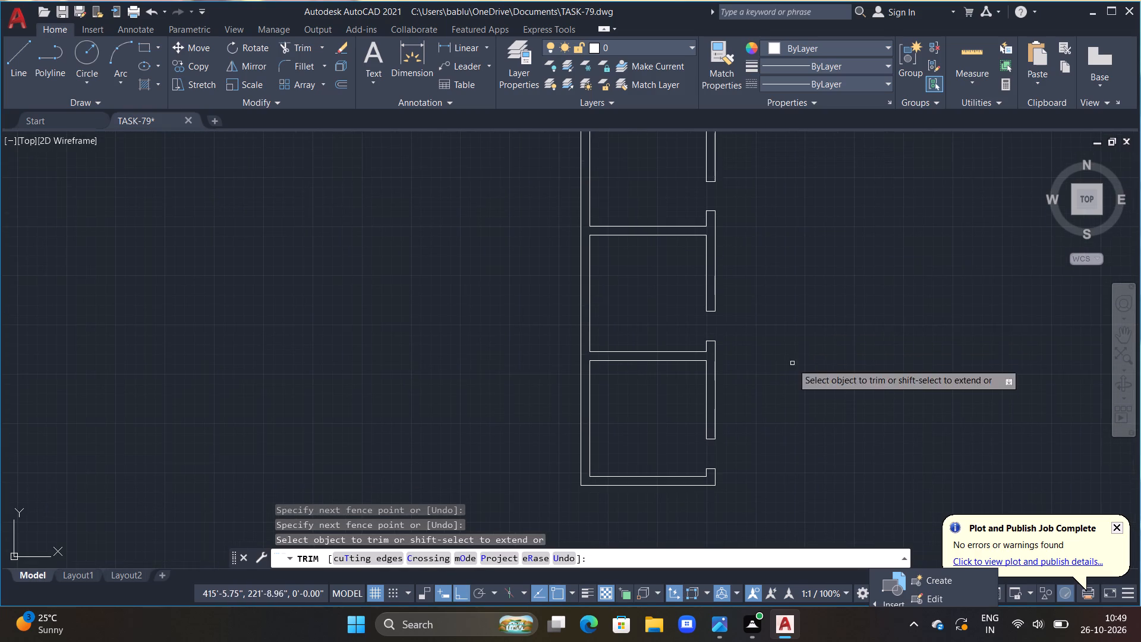
{"action": "middle_click_drag", "start_coordinate": [761, 316], "coordinate": [704, 292]}
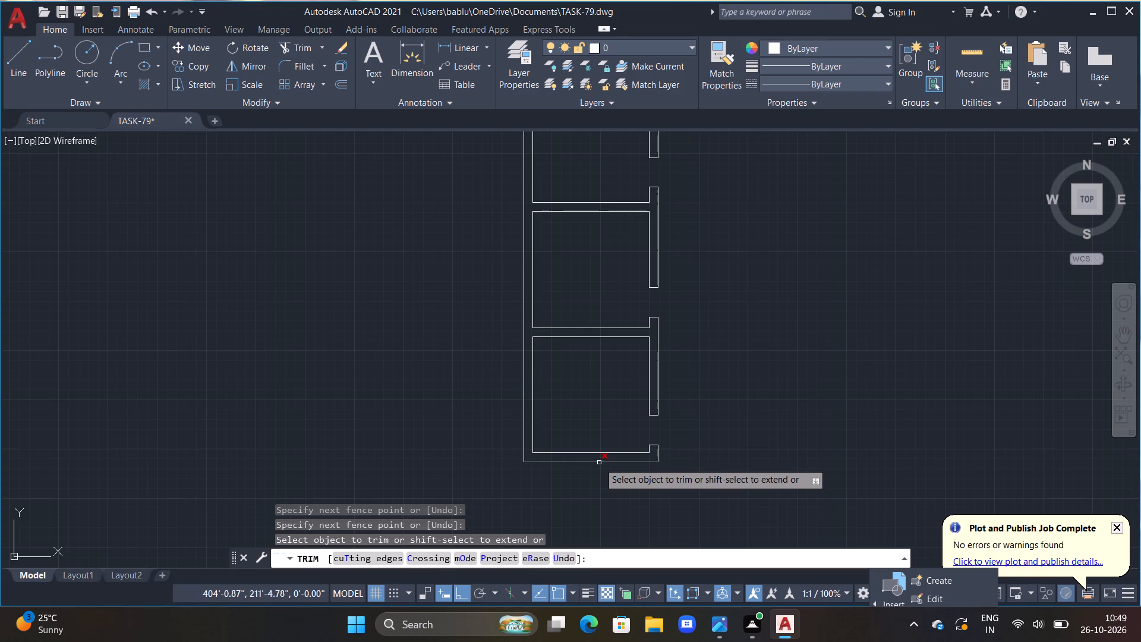
{"action": "middle_click_drag", "start_coordinate": [632, 491], "coordinate": [699, 475]}
{"action": "key", "text": "Escape"}
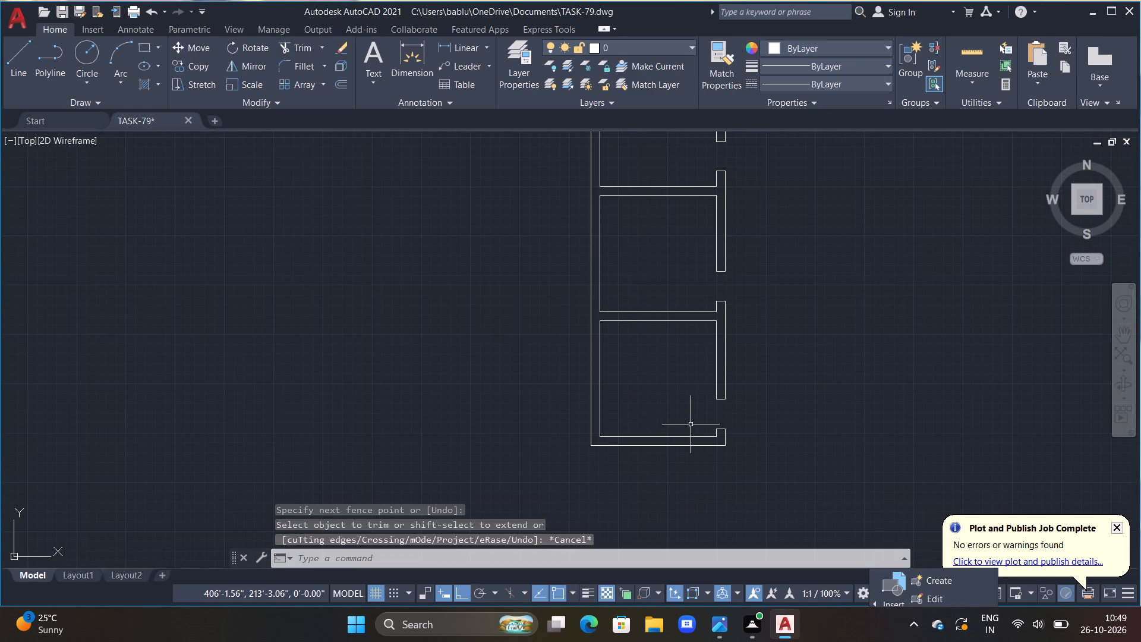
{"action": "key", "text": "Escape"}
Extend the inner line of the short right wall piece down to the bottom wall's outer line.
{"action": "scroll", "coordinate": [691, 390], "scroll_direction": "up", "scroll_amount": 1}
{"action": "middle_click_drag", "start_coordinate": [725, 426], "coordinate": [708, 382]}
{"action": "scroll", "coordinate": [723, 385], "scroll_direction": "up", "scroll_amount": 1}
{"action": "middle_click_drag", "start_coordinate": [713, 396], "coordinate": [731, 331]}
{"action": "type", "text": "EX"}
{"action": "key", "text": "space"}
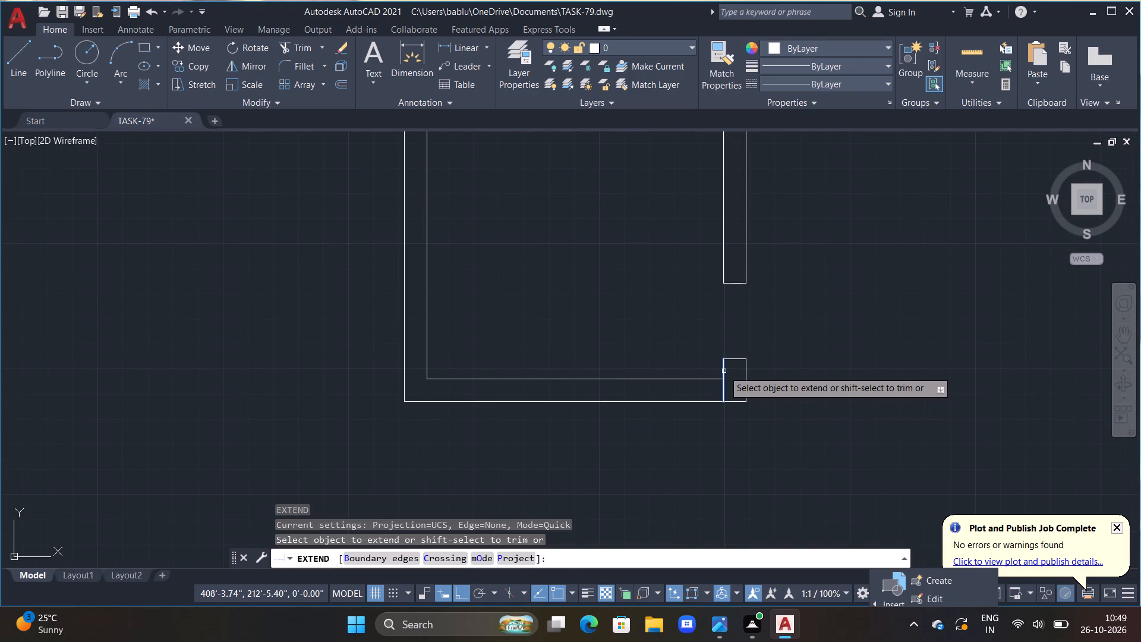
{"action": "left_click", "coordinate": [724, 371]}
{"action": "key", "text": "Escape"}
Draw a short vertical line across the bottom wall of the lowest room, a little left of the right wall.
{"action": "key", "text": "l"}
{"action": "key", "text": "space"}
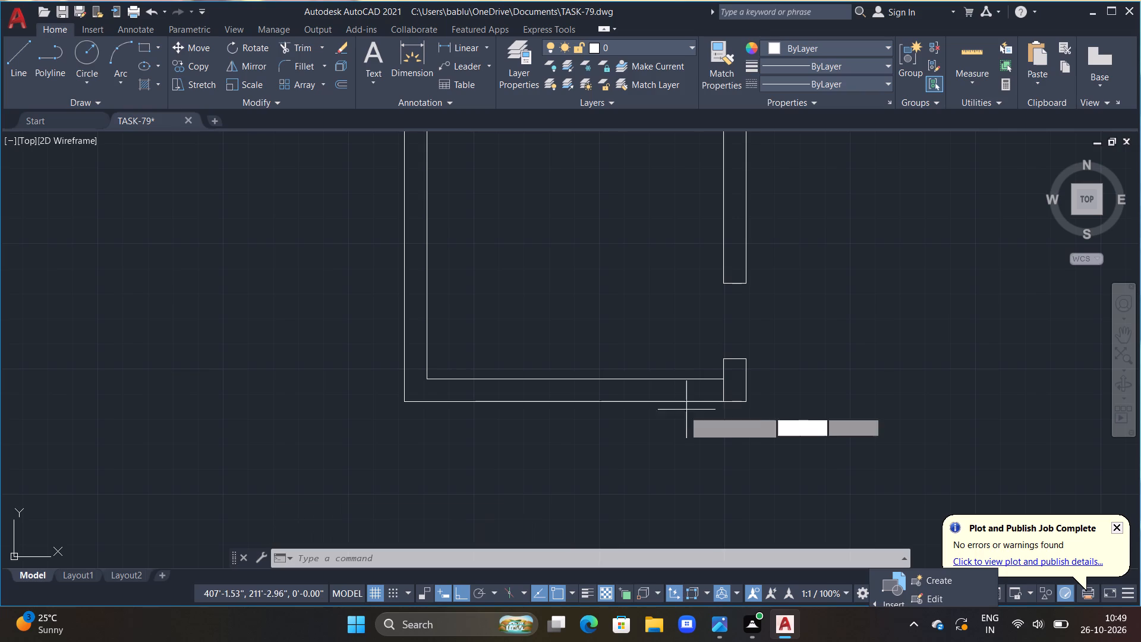
{"action": "left_click", "coordinate": [648, 369]}
{"action": "left_click", "coordinate": [685, 454]}
{"action": "key", "text": "Escape"}
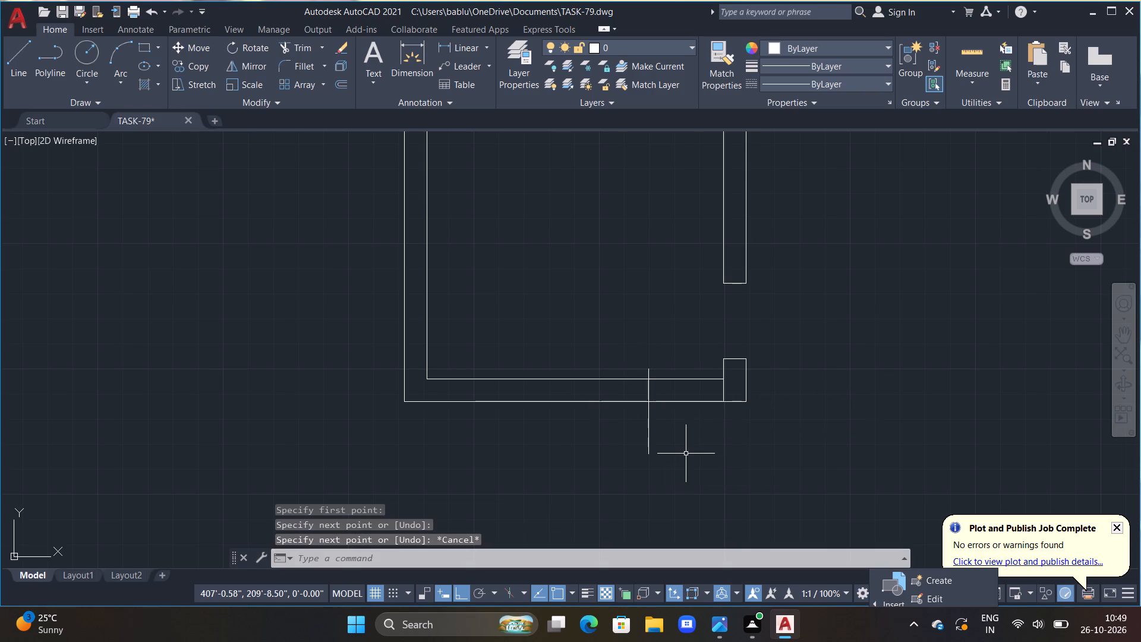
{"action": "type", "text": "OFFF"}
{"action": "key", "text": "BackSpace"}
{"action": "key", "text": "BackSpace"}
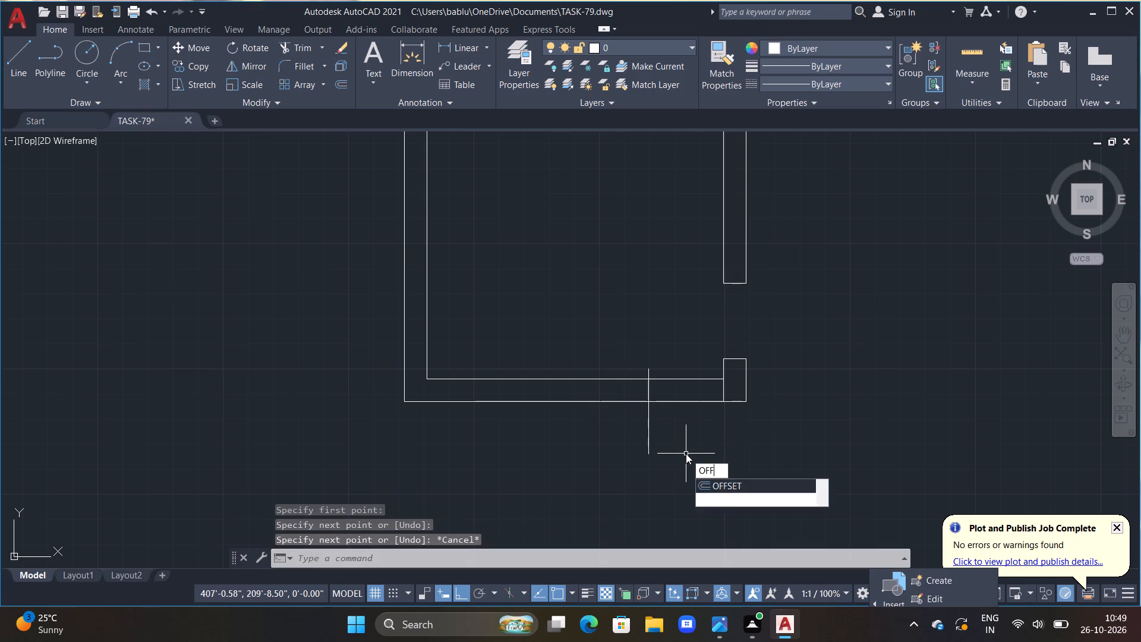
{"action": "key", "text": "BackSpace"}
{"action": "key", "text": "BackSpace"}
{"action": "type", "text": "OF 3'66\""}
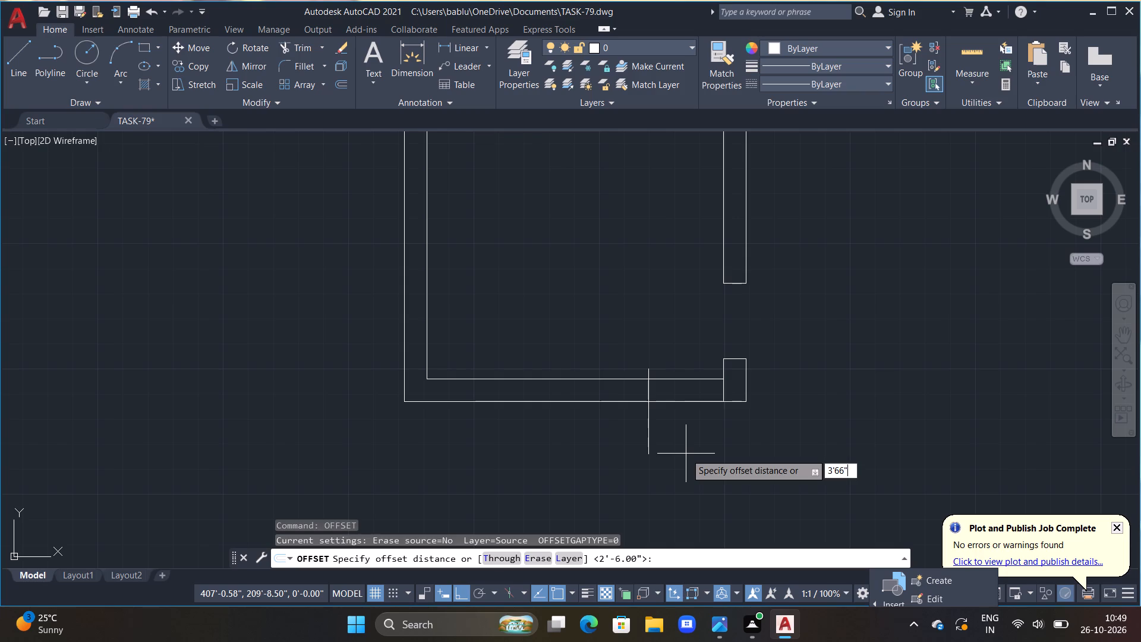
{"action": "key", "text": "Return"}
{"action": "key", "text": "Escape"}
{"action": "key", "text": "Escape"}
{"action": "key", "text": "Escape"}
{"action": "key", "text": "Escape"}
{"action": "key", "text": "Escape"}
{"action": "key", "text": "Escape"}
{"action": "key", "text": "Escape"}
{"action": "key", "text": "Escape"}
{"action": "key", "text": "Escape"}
Offset the short vertical line 3'6" to the left along the bottom wall.
{"action": "type", "text": "OFF 3'6\""}
{"action": "key", "text": "Return"}
{"action": "left_click", "coordinate": [648, 409]}
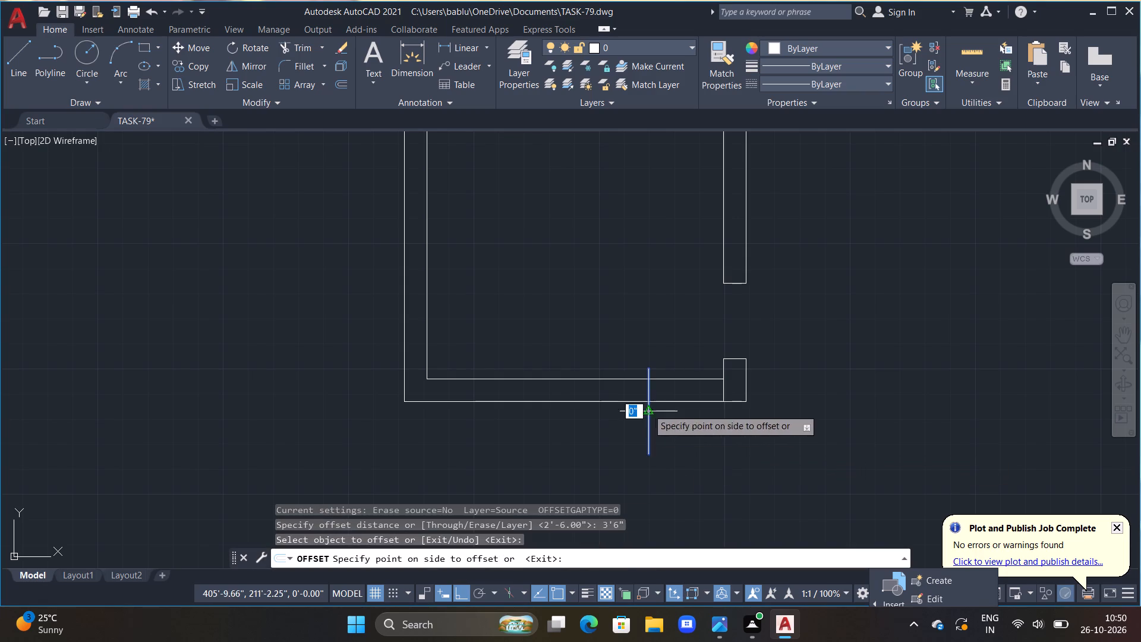
{"action": "left_click", "coordinate": [550, 439]}
{"action": "key", "text": "Escape"}
Trim the two short vertical lines flush with the bottom wall and remove the inner wall line between them.
{"action": "key", "text": "t"}
{"action": "key", "text": "r"}
{"action": "key", "text": "space"}
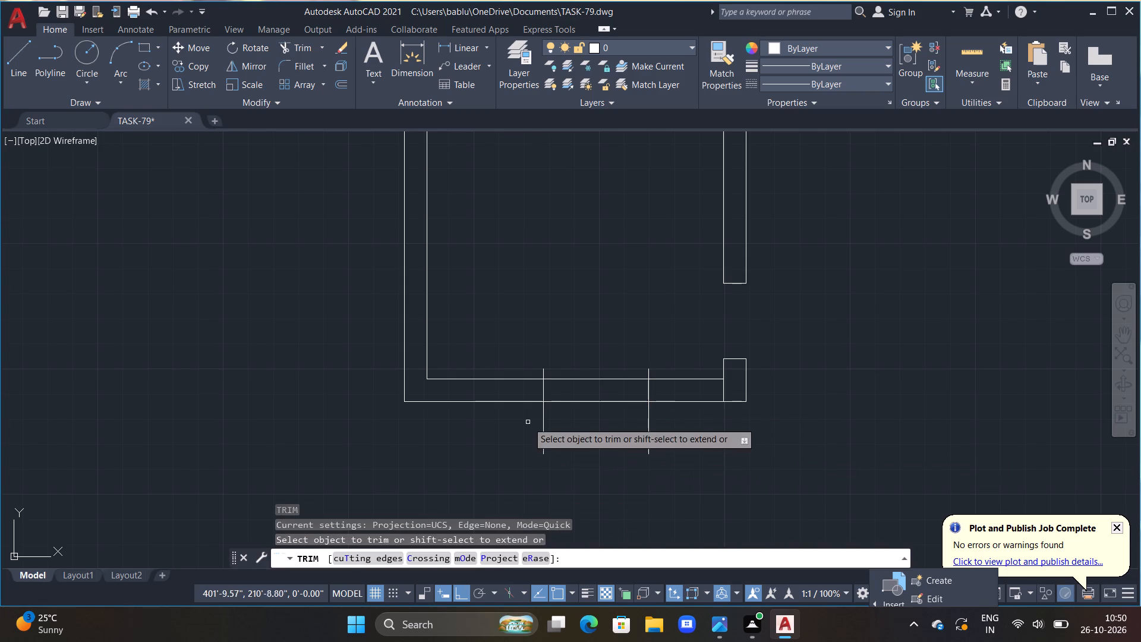
{"action": "left_click_drag", "start_coordinate": [516, 413], "coordinate": [568, 432]}
{"action": "left_click_drag", "start_coordinate": [575, 433], "coordinate": [679, 429]}
{"action": "left_click", "coordinate": [721, 432]}
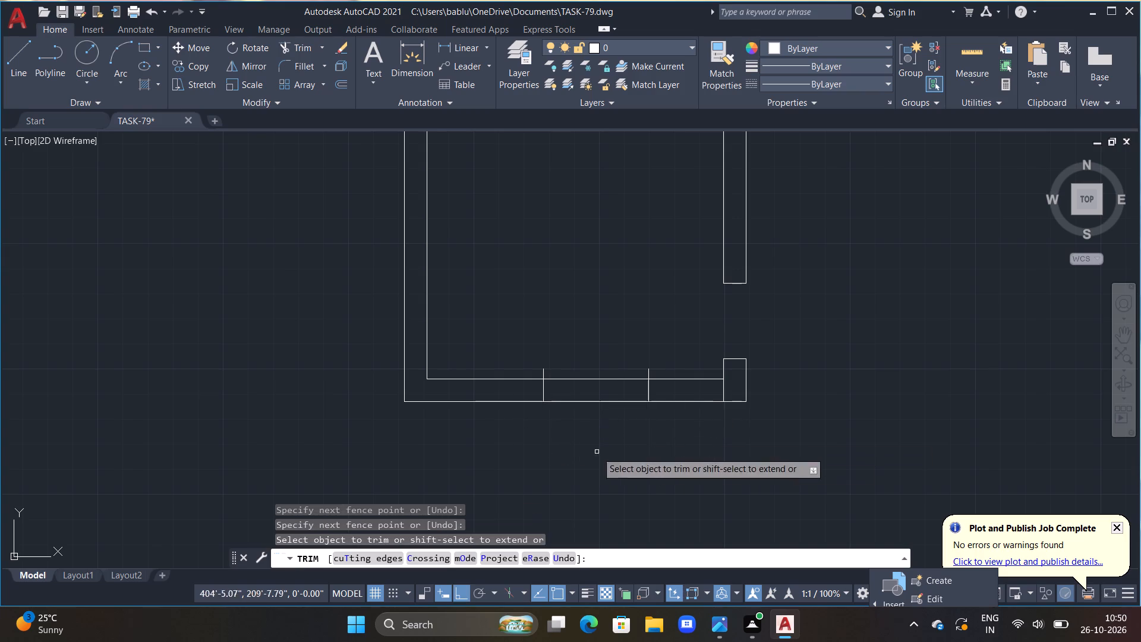
{"action": "left_click_drag", "start_coordinate": [541, 371], "coordinate": [547, 372]}
{"action": "left_click", "coordinate": [564, 380]}
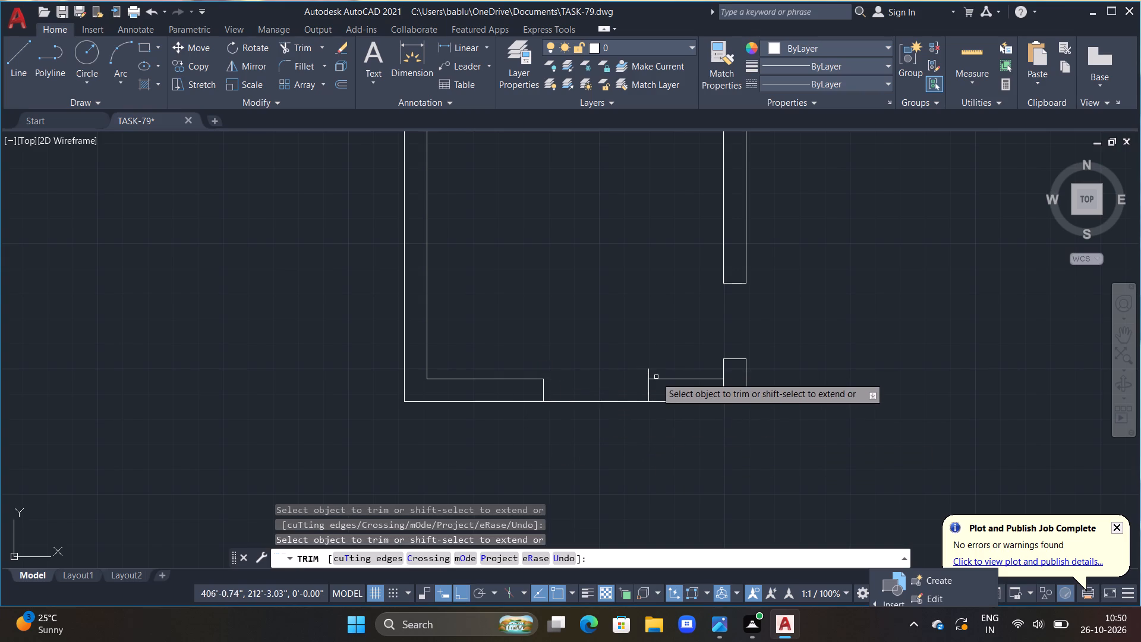
{"action": "left_click", "coordinate": [648, 371]}
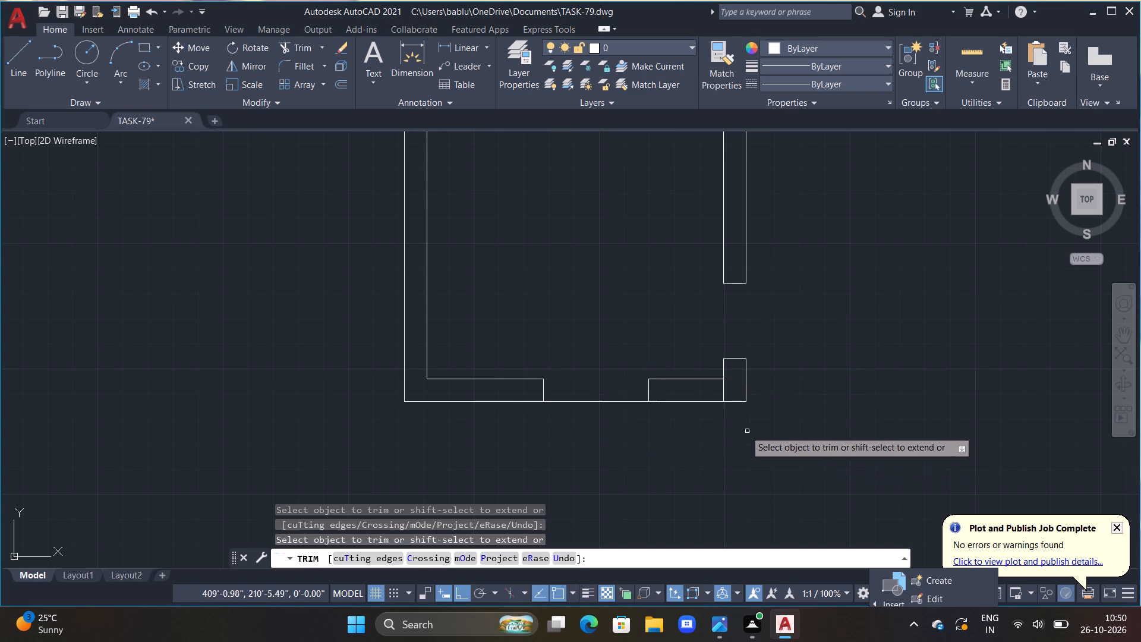
Trim the line dividing the bottom wall from the short right wall piece at the lowest room's corner.
{"action": "left_click", "coordinate": [726, 392]}
{"action": "left_click", "coordinate": [721, 391]}
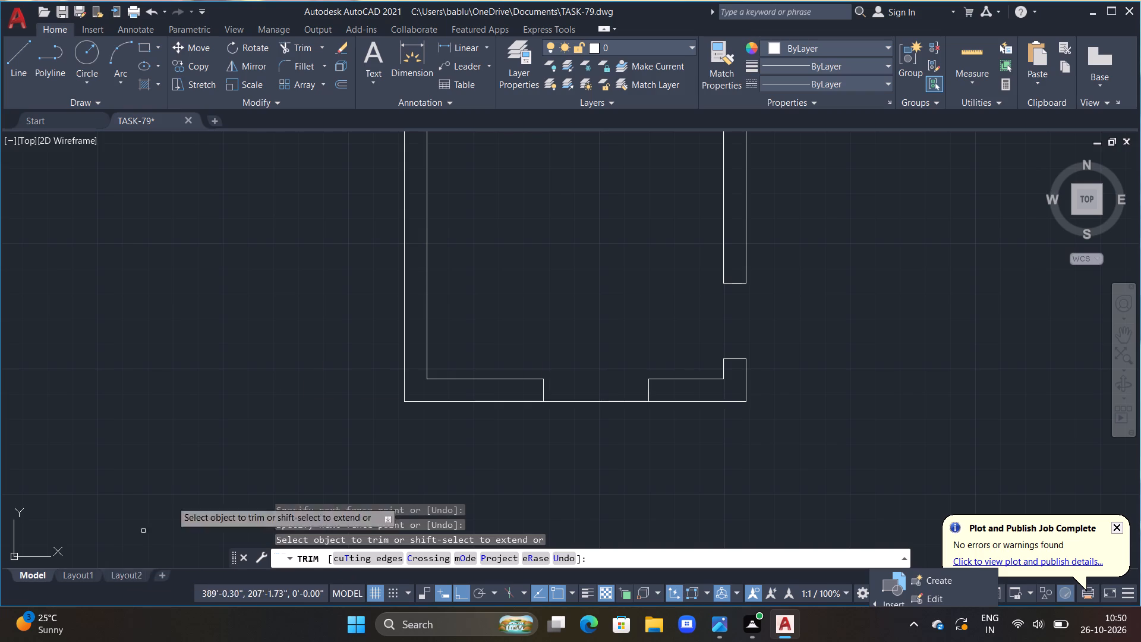
{"action": "scroll", "coordinate": [652, 289], "scroll_direction": "down", "scroll_amount": 2}
{"action": "key", "text": "Escape"}
Trim the upper room's bottom wall line where the left room's right wall meets it, so the two walls join.
{"action": "scroll", "coordinate": [727, 247], "scroll_direction": "down", "scroll_amount": 1}
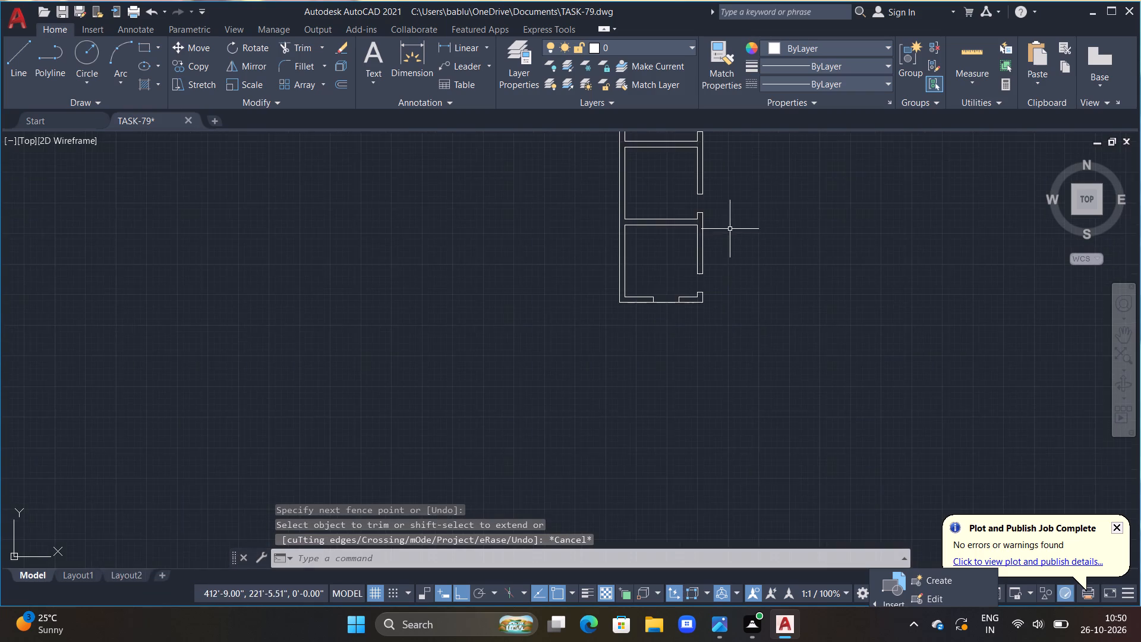
{"action": "middle_click_drag", "start_coordinate": [737, 221], "coordinate": [658, 441]}
{"action": "middle_click_drag", "start_coordinate": [660, 313], "coordinate": [635, 317]}
{"action": "scroll", "coordinate": [651, 276], "scroll_direction": "up", "scroll_amount": 1}
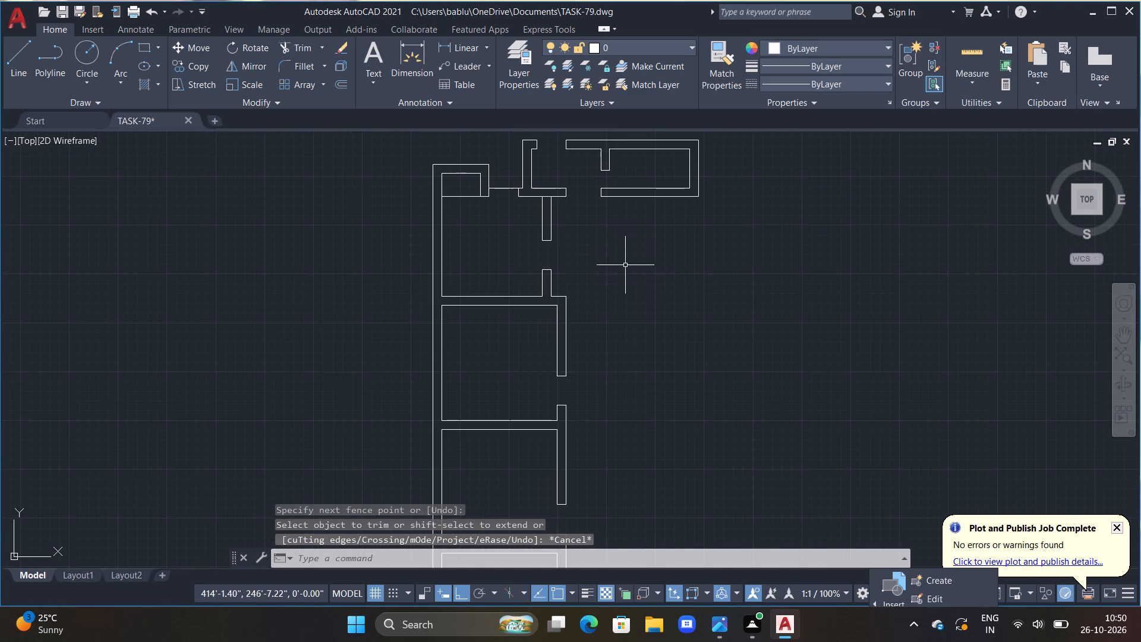
{"action": "middle_click_drag", "start_coordinate": [620, 264], "coordinate": [576, 312]}
{"action": "scroll", "coordinate": [573, 298], "scroll_direction": "up", "scroll_amount": 1}
{"action": "middle_click_drag", "start_coordinate": [571, 310], "coordinate": [616, 287]}
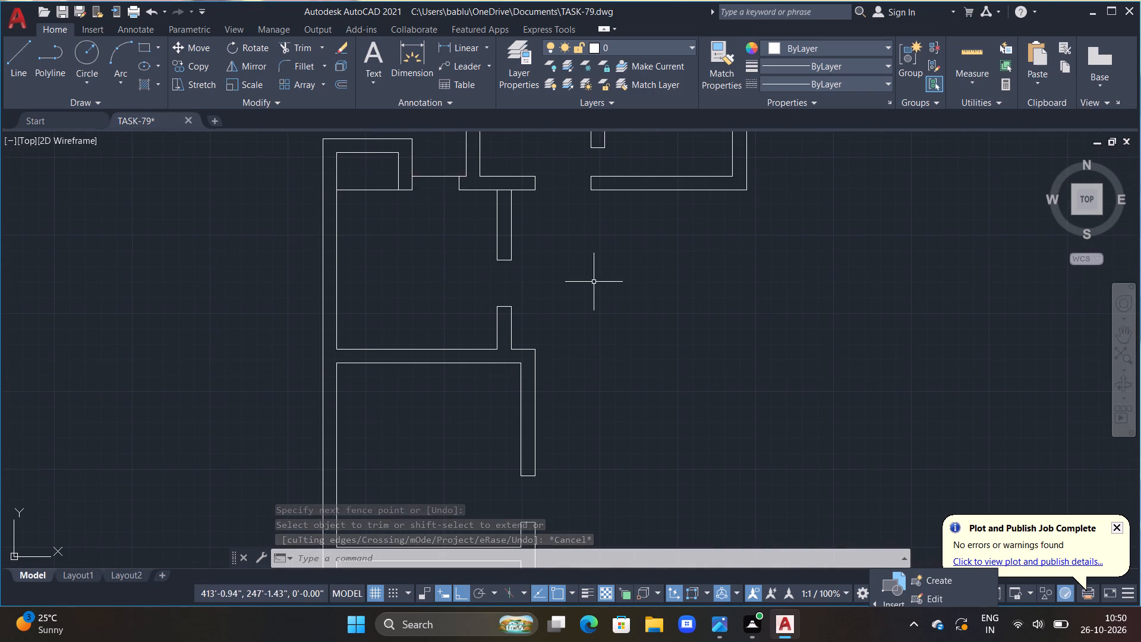
{"action": "scroll", "coordinate": [575, 246], "scroll_direction": "up", "scroll_amount": 1}
{"action": "key", "text": "t"}
{"action": "key", "text": "r"}
{"action": "key", "text": "space"}
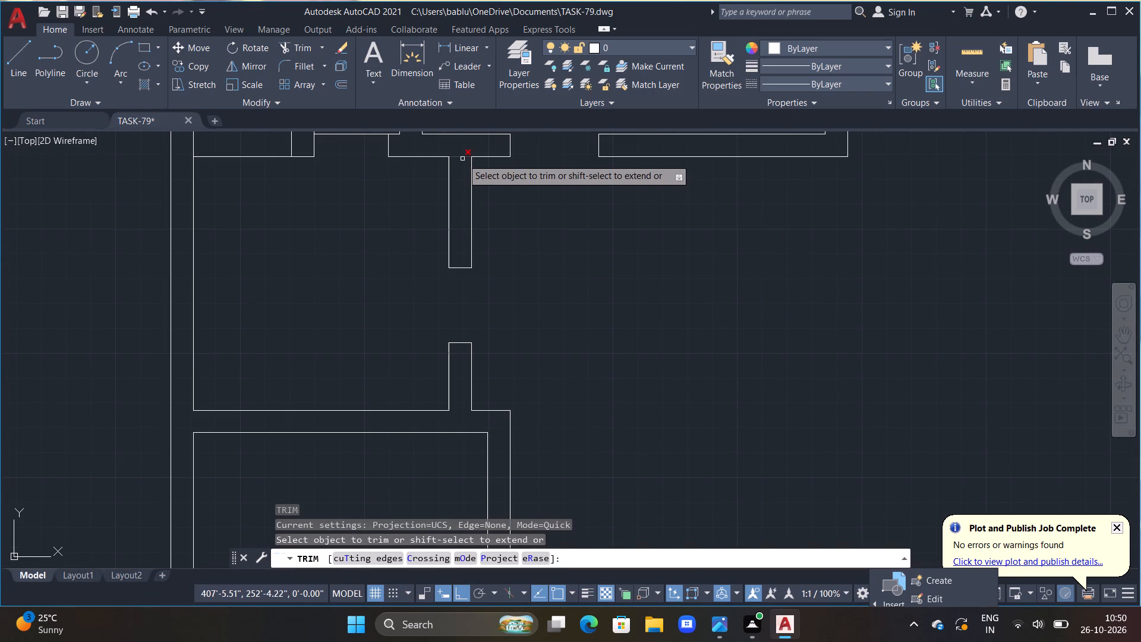
{"action": "left_click", "coordinate": [460, 156]}
{"action": "key", "text": "Escape"}
{"action": "scroll", "coordinate": [565, 251], "scroll_direction": "down", "scroll_amount": 2}
{"action": "scroll", "coordinate": [564, 244], "scroll_direction": "up", "scroll_amount": 4}
{"action": "scroll", "coordinate": [559, 284], "scroll_direction": "down", "scroll_amount": 2}
{"action": "middle_click_drag", "start_coordinate": [558, 285], "coordinate": [532, 307]}
{"action": "scroll", "coordinate": [534, 307], "scroll_direction": "down", "scroll_amount": 1}
{"action": "key", "text": "Escape"}
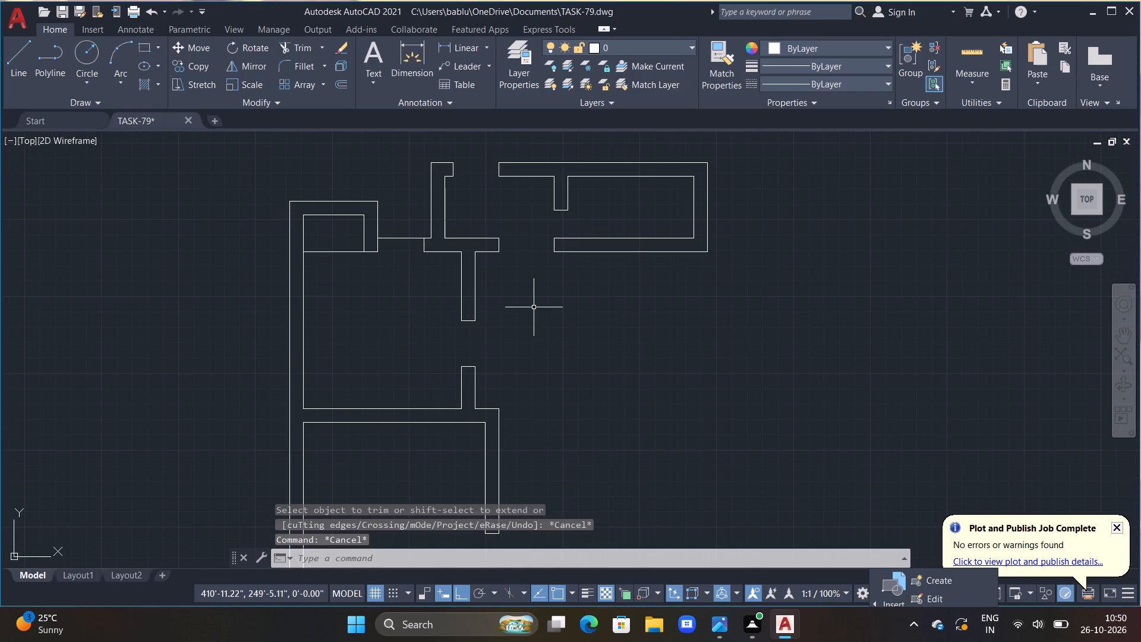
Extend the outer line of the left room's right wall down across the opening to the lower wall piece.
{"action": "scroll", "coordinate": [459, 269], "scroll_direction": "up", "scroll_amount": 1}
{"action": "key", "text": "e"}
{"action": "key", "text": "x"}
{"action": "key", "text": "space"}
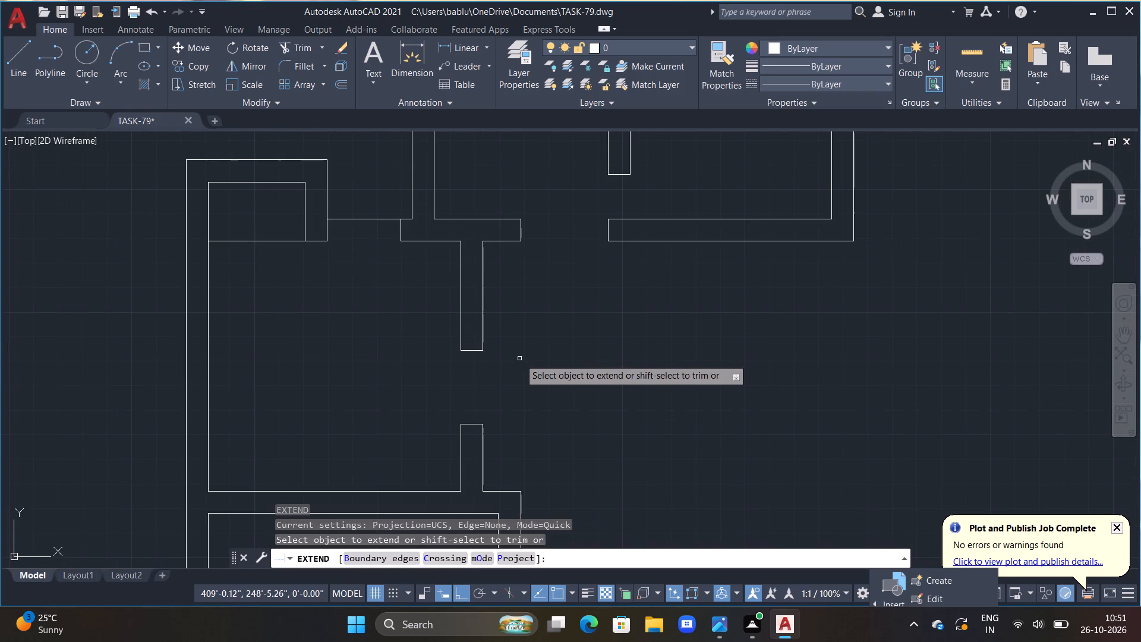
{"action": "left_click", "coordinate": [483, 345]}
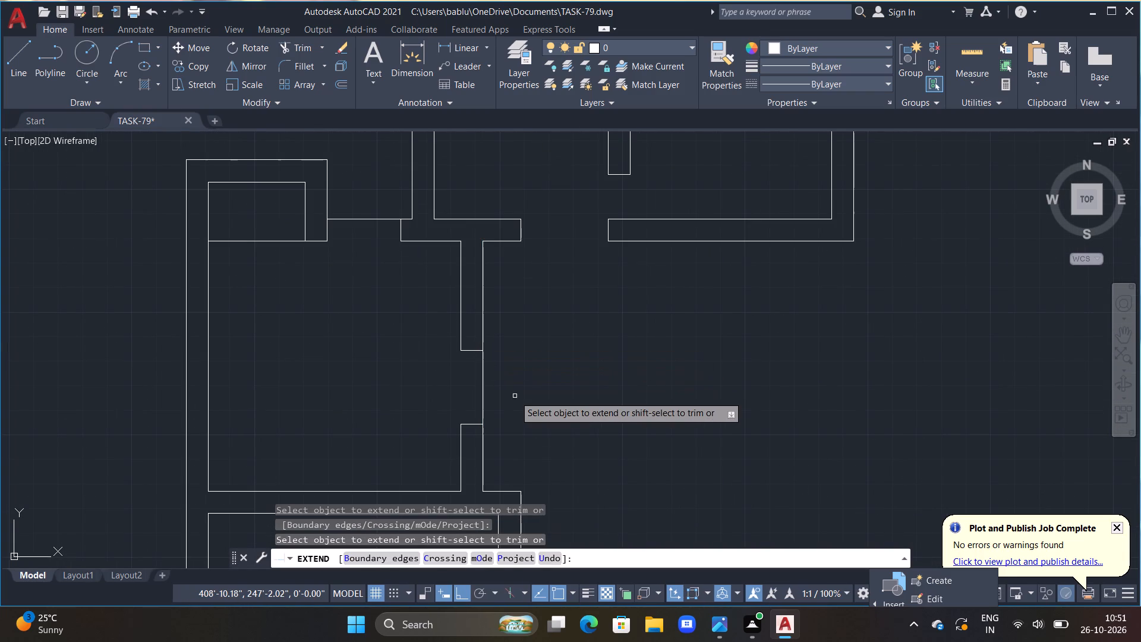
{"action": "key", "text": "Escape"}
Offset the extended wall line 10'3" to the right, and offset that copy another 9" right for the new room's right wall.
{"action": "type", "text": "OFF"}
{"action": "key", "text": "space"}
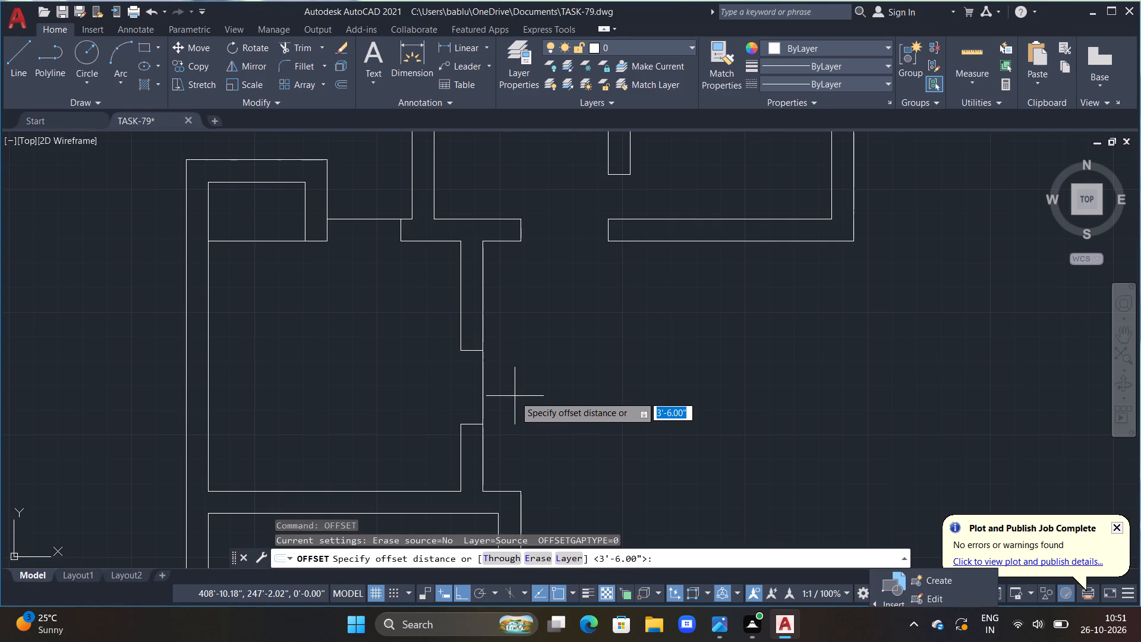
{"action": "type", "text": "10'9"}
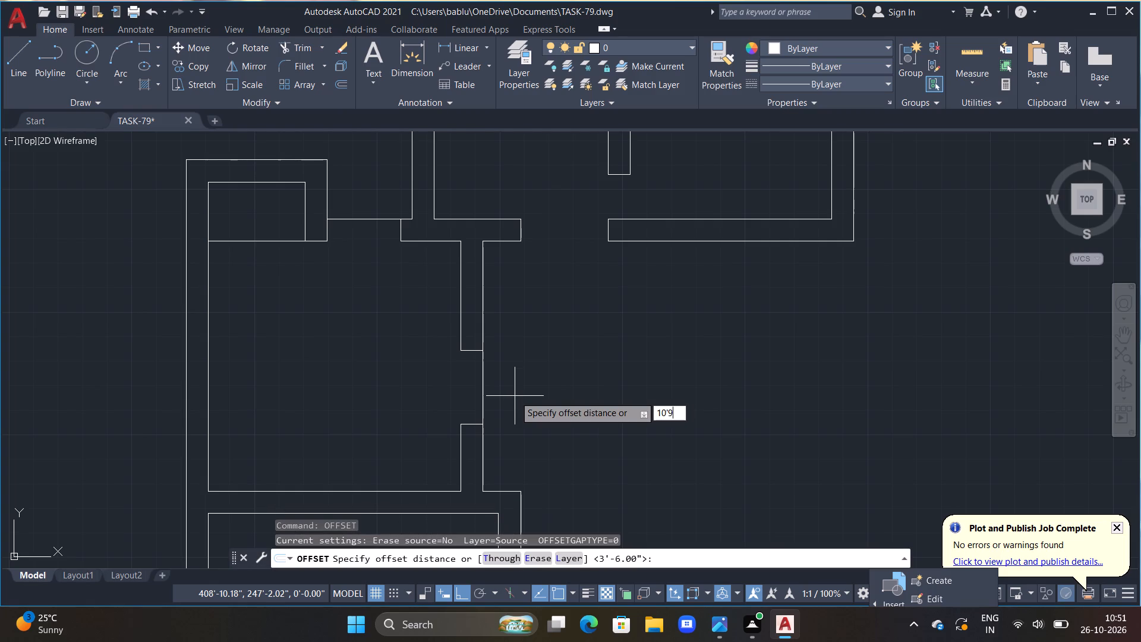
{"action": "key", "text": "BackSpace"}
{"action": "type", "text": "3\""}
{"action": "key", "text": "Return"}
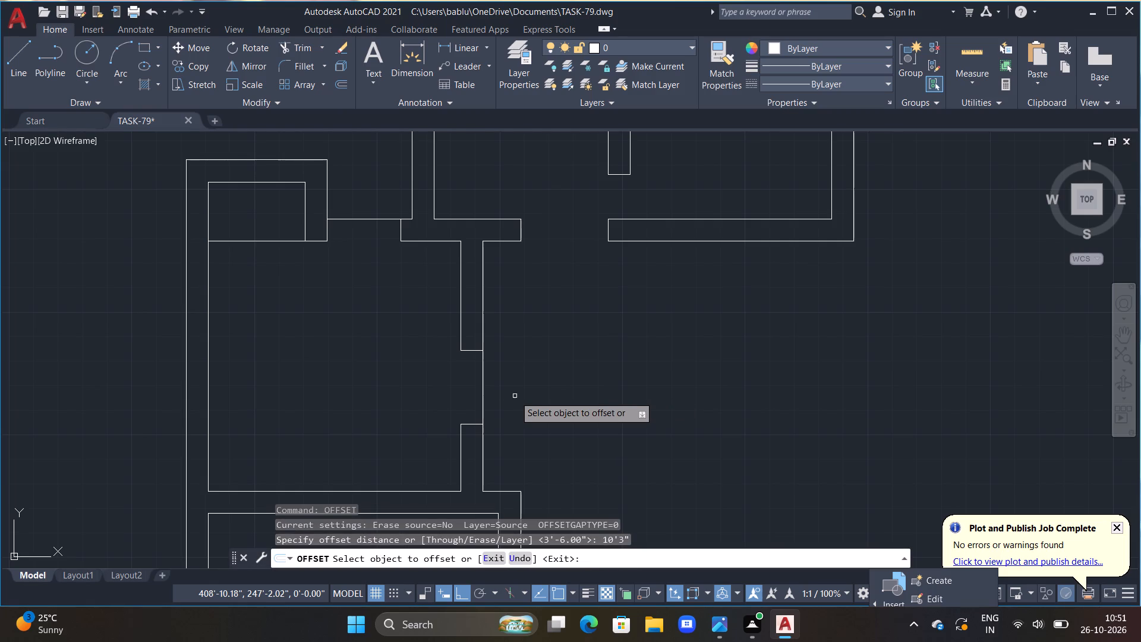
{"action": "left_click", "coordinate": [484, 380]}
{"action": "left_click", "coordinate": [768, 430]}
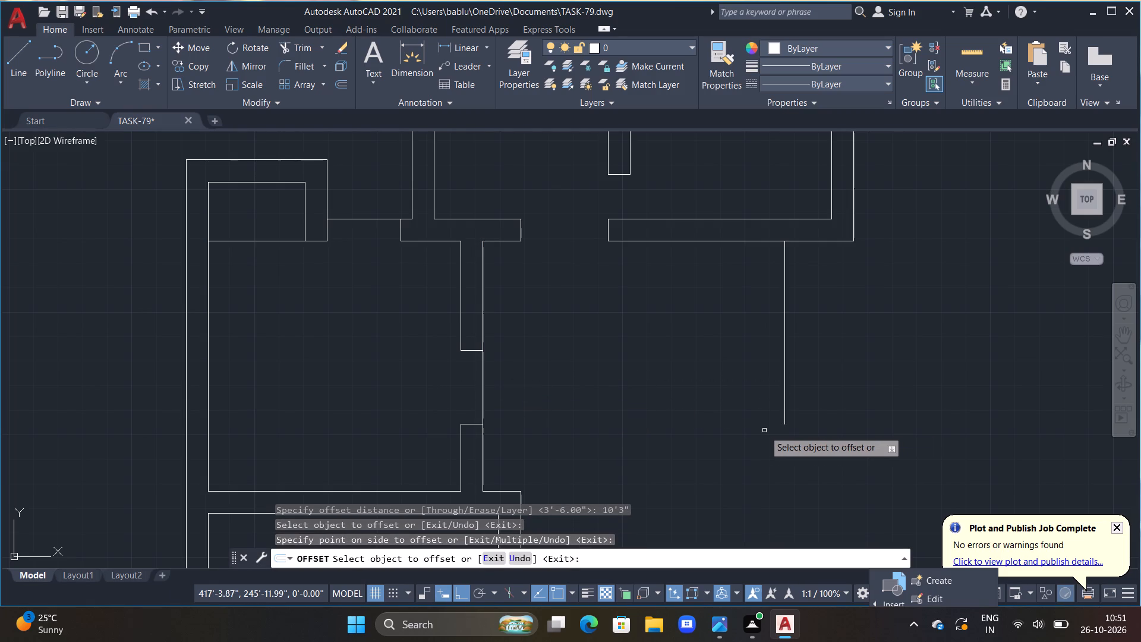
{"action": "left_click", "coordinate": [787, 341]}
{"action": "left_click", "coordinate": [784, 338]}
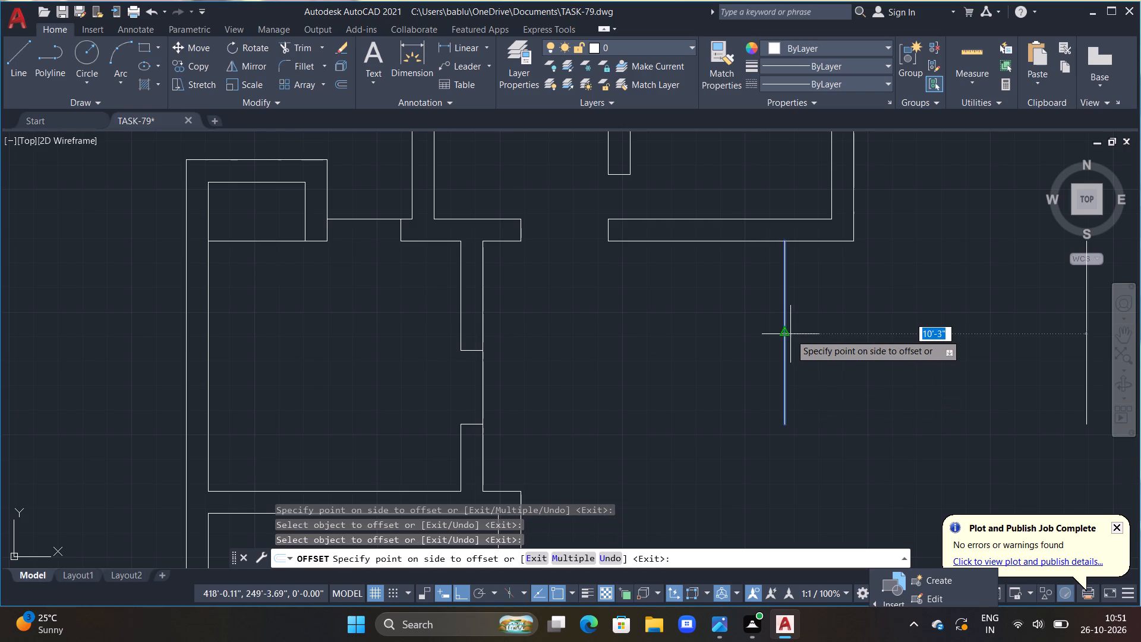
{"action": "type", "text": "9\""}
{"action": "key", "text": "Return"}
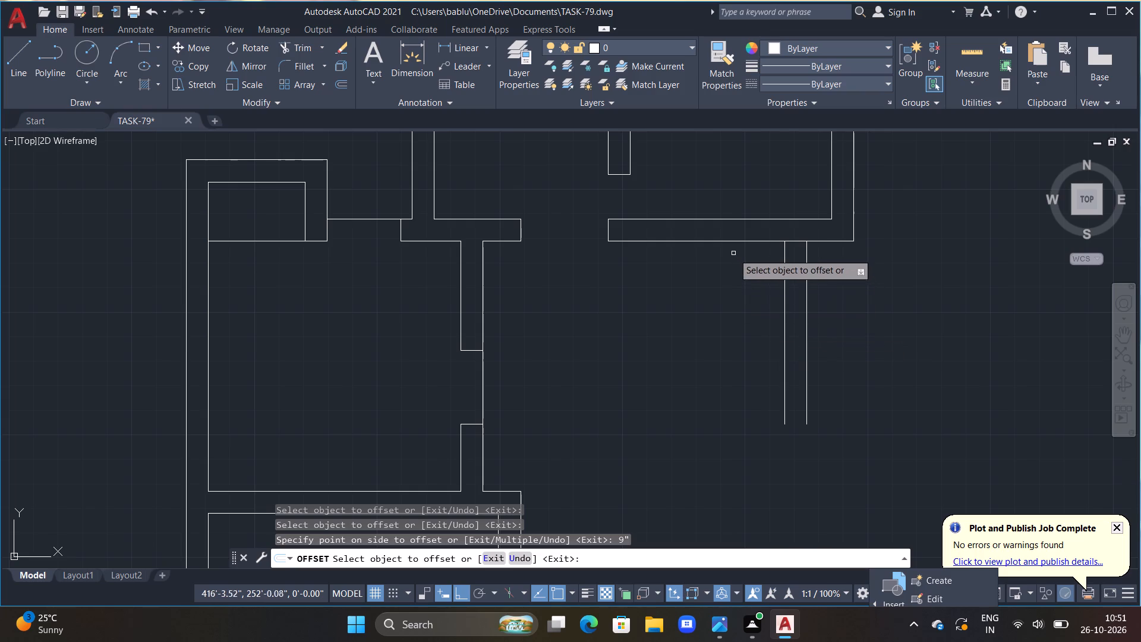
Offset the upper room's bottom outer line 10'6" down, and offset that copy another 9" down for the new room's bottom wall.
{"action": "left_click_drag", "start_coordinate": [736, 241], "coordinate": [735, 251]}
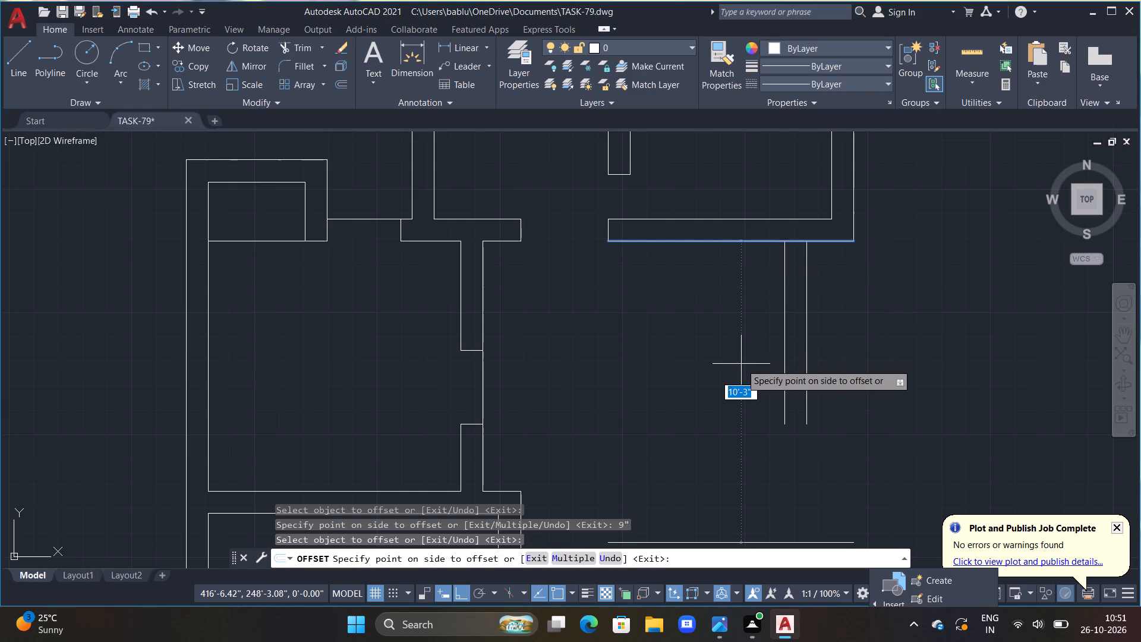
{"action": "type", "text": "10'6"}
{"action": "key", "text": "shift+quotedbl"}
{"action": "key", "text": "Return"}
{"action": "scroll", "coordinate": [755, 329], "scroll_direction": "down", "scroll_amount": 2}
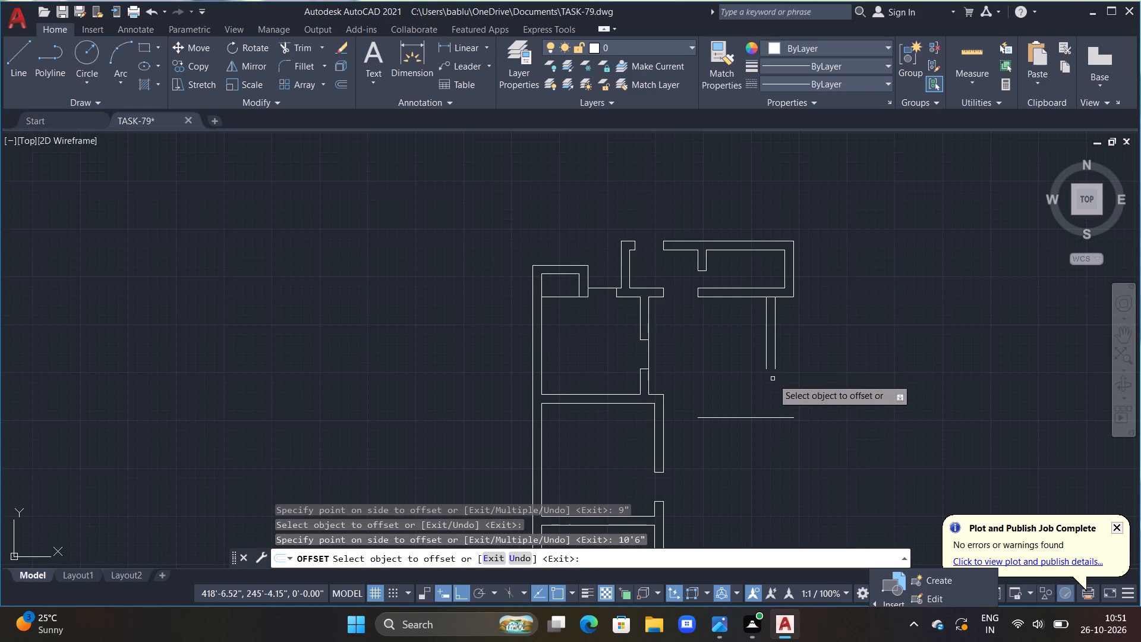
{"action": "middle_click_drag", "start_coordinate": [766, 385], "coordinate": [737, 337]}
{"action": "scroll", "coordinate": [707, 354], "scroll_direction": "up", "scroll_amount": 1}
{"action": "left_click", "coordinate": [707, 375]}
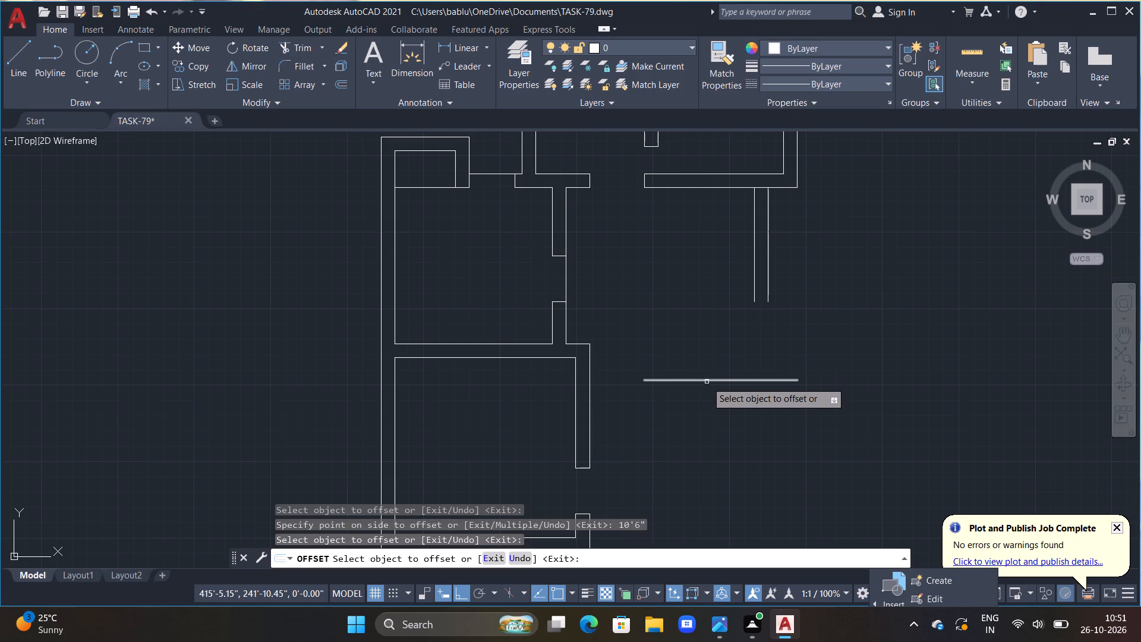
{"action": "left_click", "coordinate": [707, 382]}
{"action": "type", "text": "9\""}
{"action": "key", "text": "Return"}
{"action": "key", "text": "Escape"}
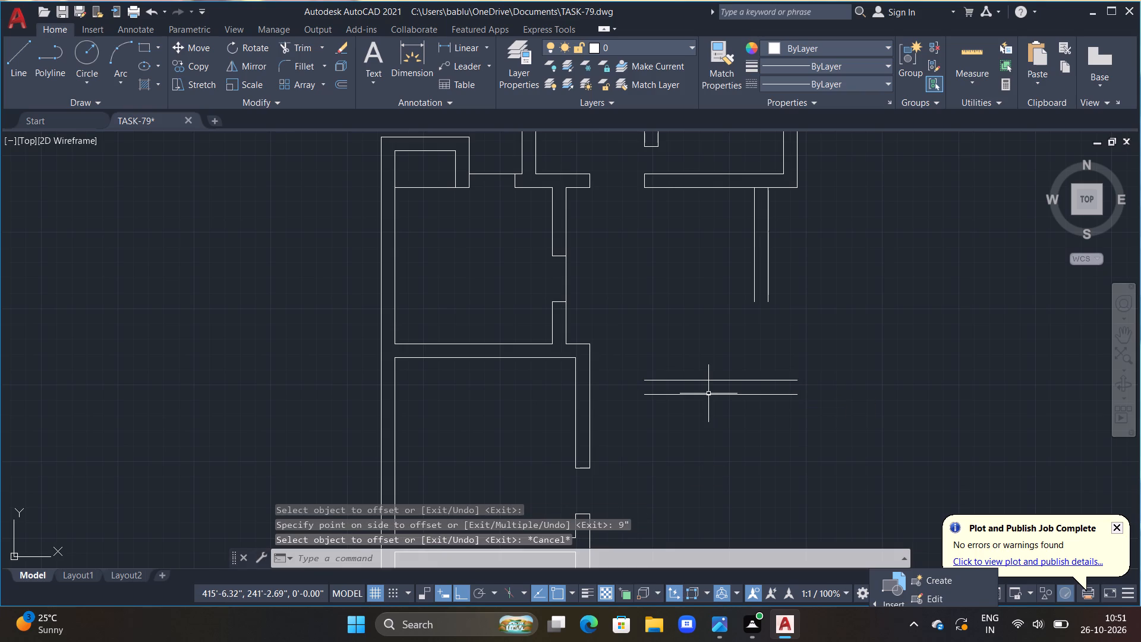
Extend the new bottom wall lines left to the stacked room's right wall and the new right wall lines down to meet them.
{"action": "type", "text": "EX"}
{"action": "key", "text": "space"}
{"action": "left_click", "coordinate": [657, 394]}
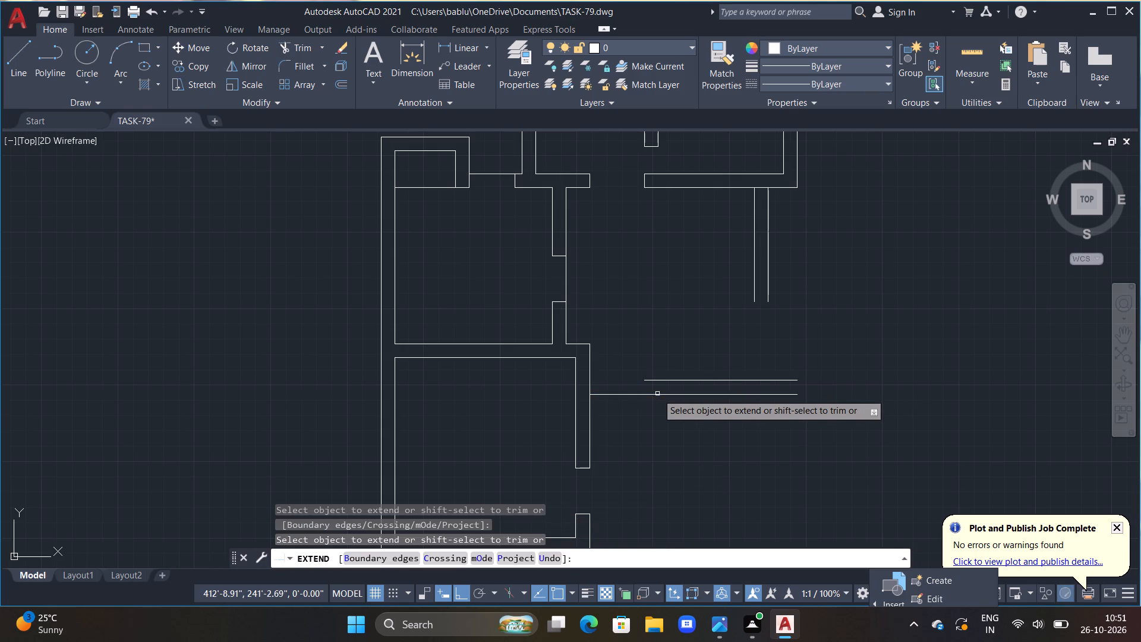
{"action": "left_click", "coordinate": [654, 380]}
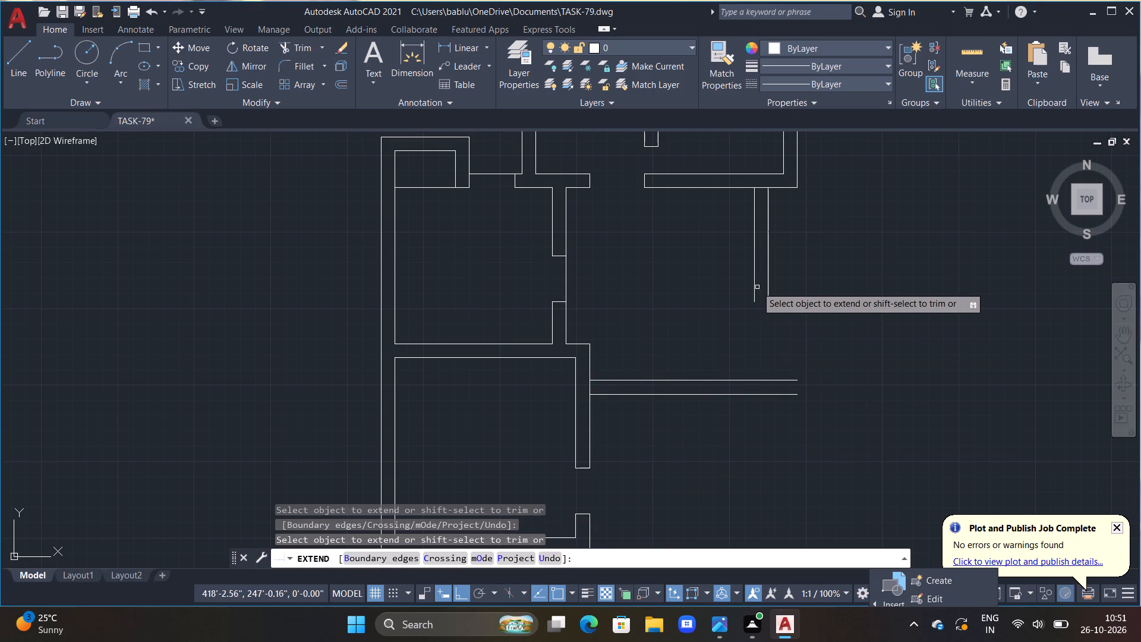
{"action": "left_click", "coordinate": [754, 285]}
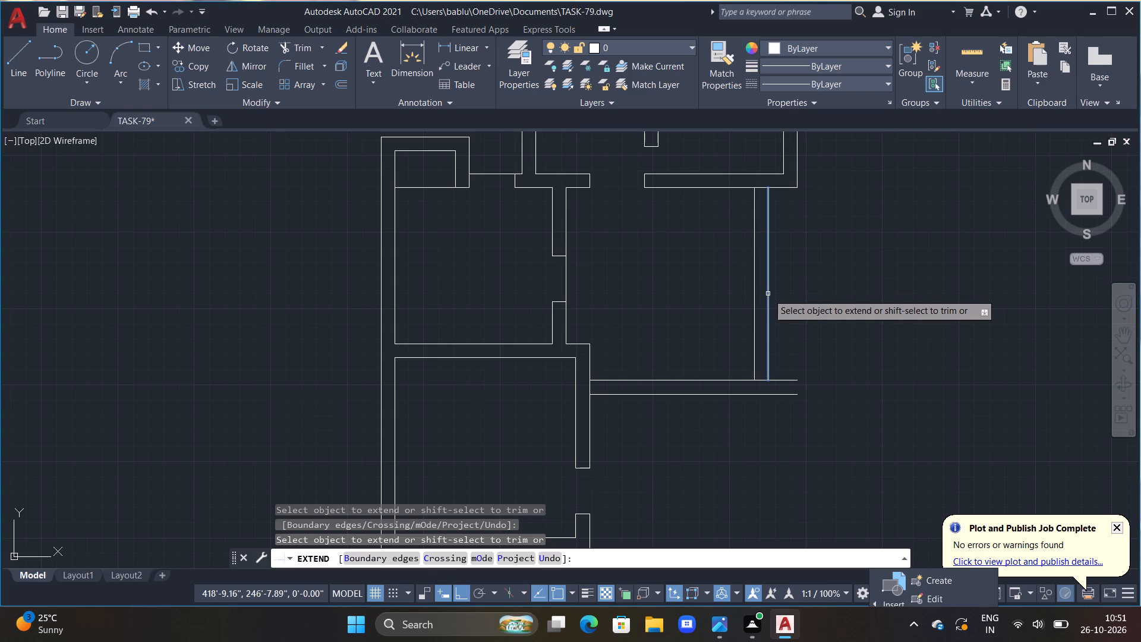
{"action": "left_click", "coordinate": [768, 294]}
{"action": "left_click", "coordinate": [765, 333]}
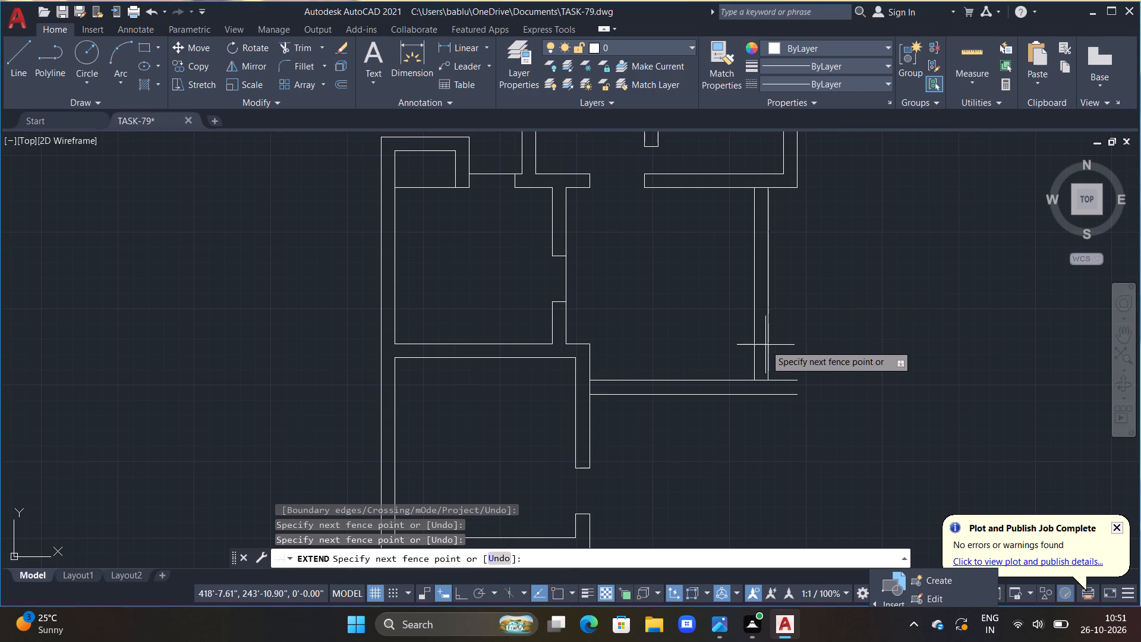
{"action": "left_click", "coordinate": [770, 354]}
{"action": "key", "text": "Escape"}
{"action": "key", "text": "Escape"}
Trim the bottom wall's overhang beyond the right wall and the leftover inner segment at the new room's lower-right corner.
{"action": "type", "text": "TR"}
{"action": "key", "text": "space"}
{"action": "left_click_drag", "start_coordinate": [794, 351], "coordinate": [773, 469]}
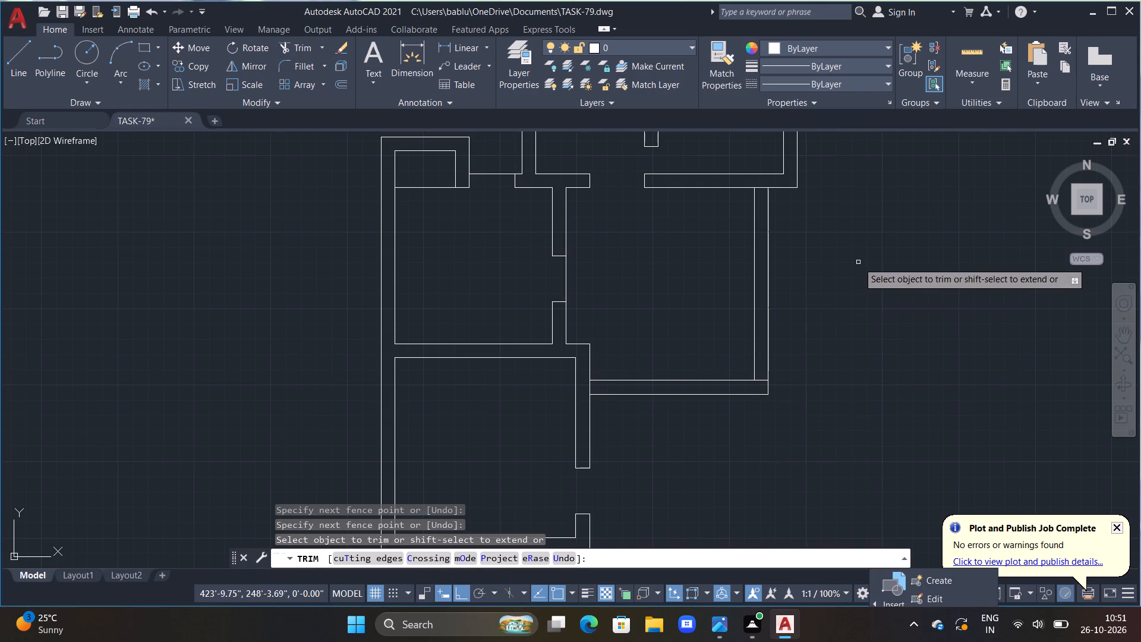
{"action": "middle_click_drag", "start_coordinate": [818, 250], "coordinate": [818, 330]}
{"action": "middle_click_drag", "start_coordinate": [795, 348], "coordinate": [792, 282]}
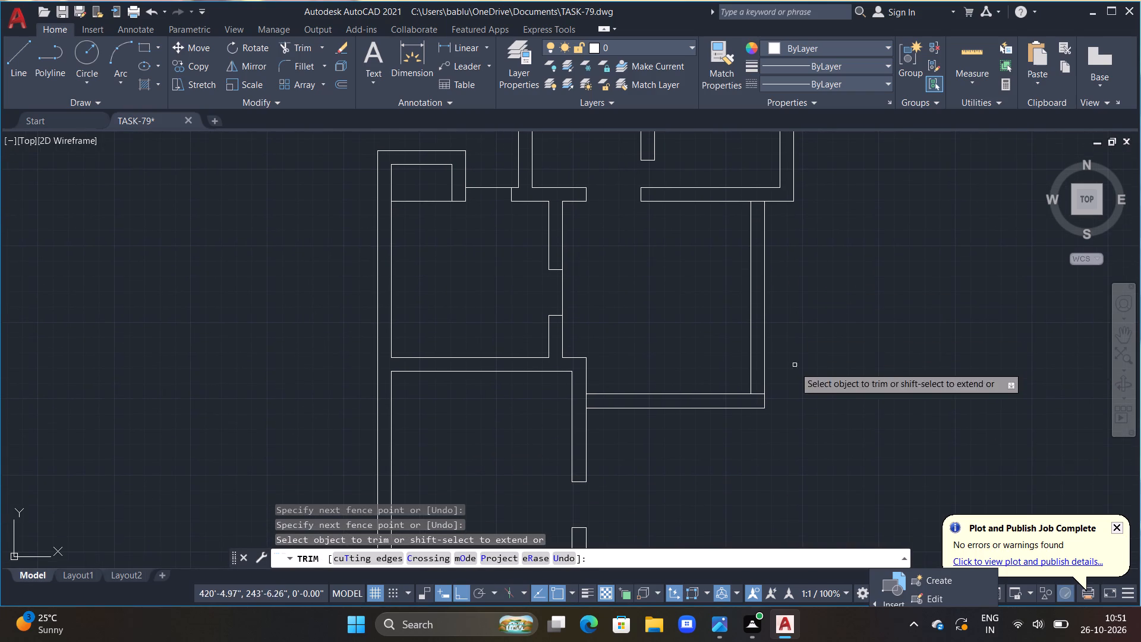
{"action": "left_click", "coordinate": [755, 392]}
{"action": "key", "text": "Escape"}
{"action": "key", "text": "Escape"}
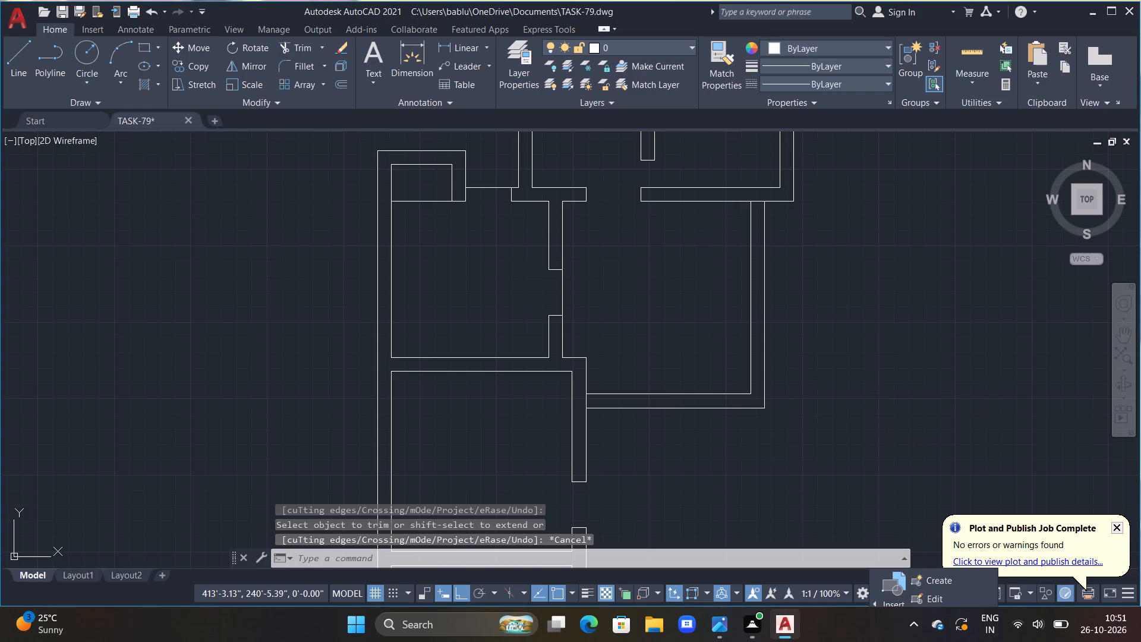
{"action": "key", "text": "Escape"}
Draw a line from the new room's inner lower-right corner to the bottom wall's midpoint, continuing about 1'4" down across the wall.
{"action": "middle_click_drag", "start_coordinate": [650, 322], "coordinate": [654, 347]}
{"action": "middle_click_drag", "start_coordinate": [688, 311], "coordinate": [676, 279]}
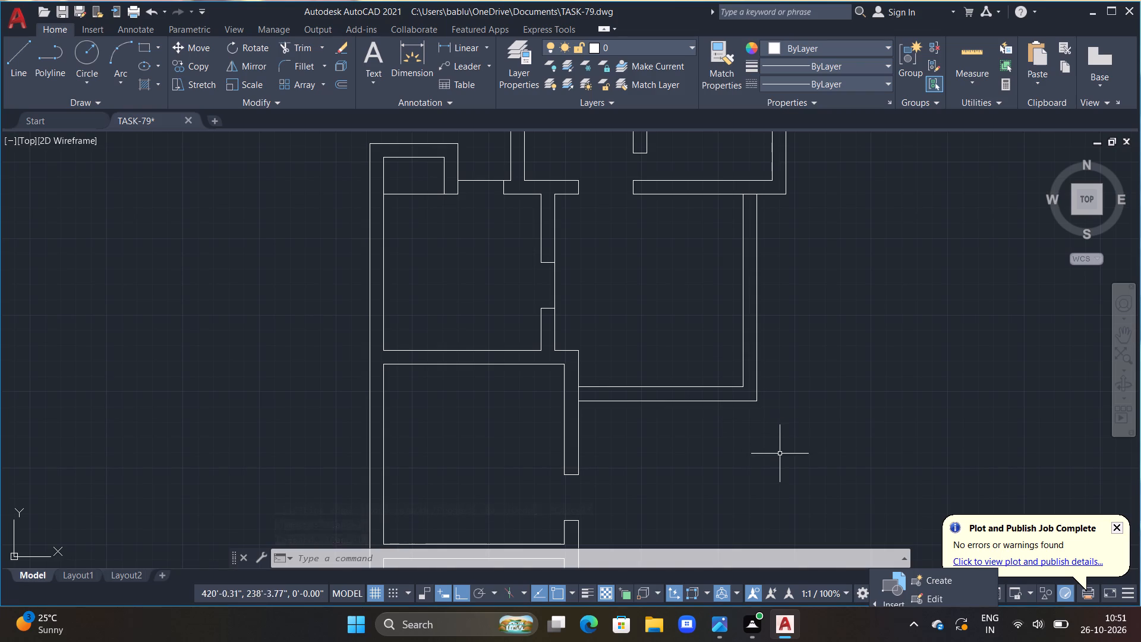
{"action": "scroll", "coordinate": [696, 377], "scroll_direction": "up", "scroll_amount": 1}
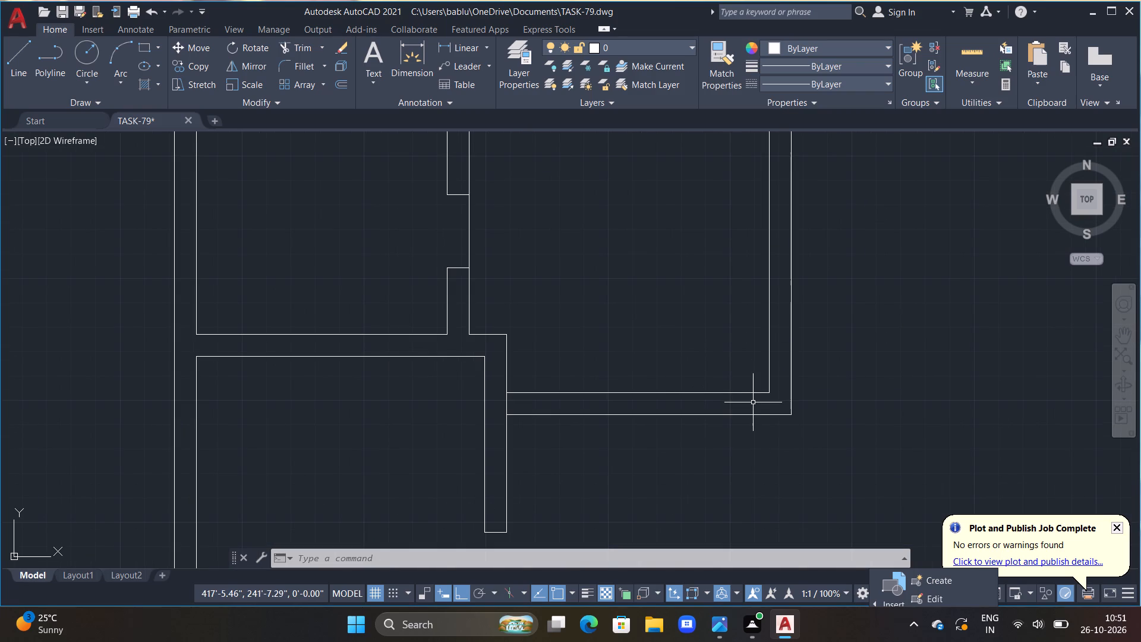
{"action": "type", "text": "L"}
{"action": "key", "text": "space"}
{"action": "left_click", "coordinate": [767, 392]}
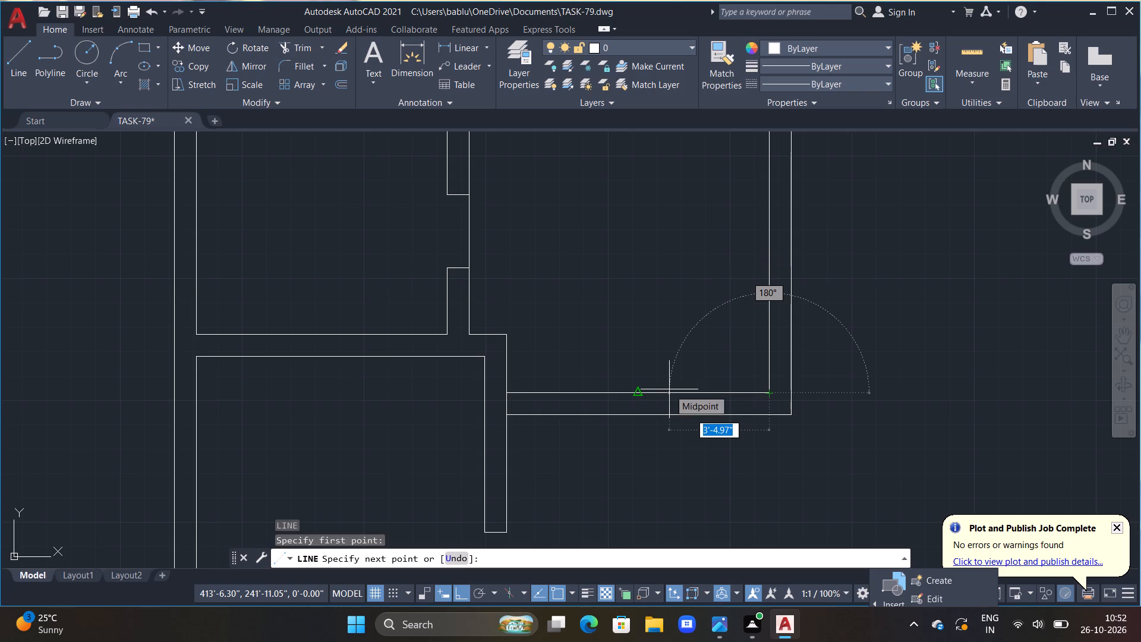
{"action": "left_click", "coordinate": [636, 395]}
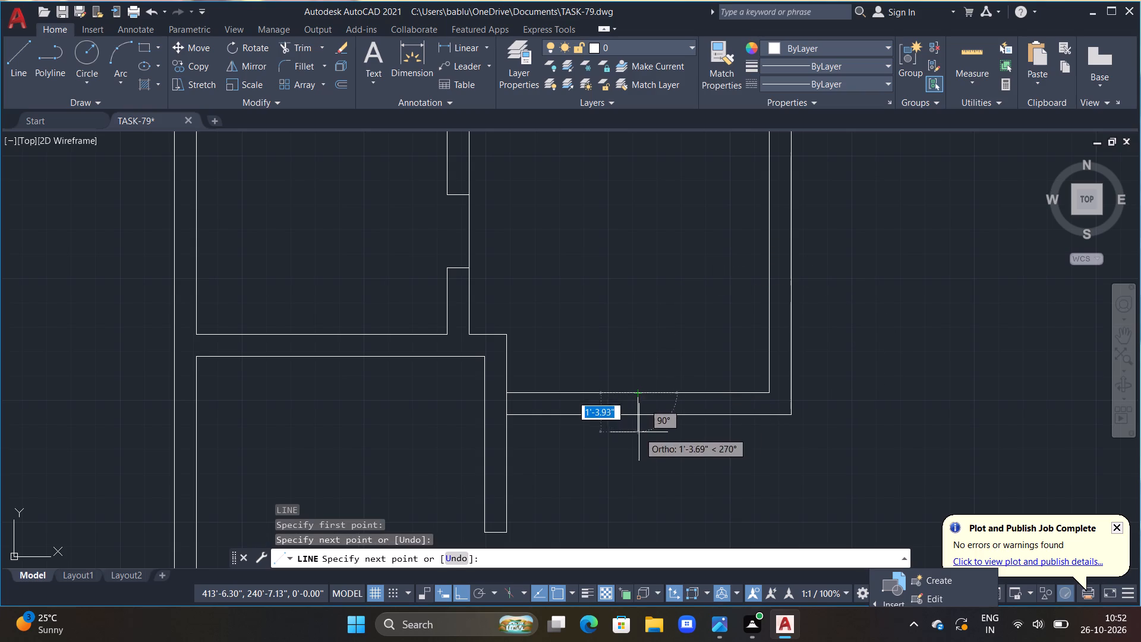
{"action": "left_click", "coordinate": [639, 433]}
{"action": "key", "text": "Escape"}
Trim the middle room's bottom wall lines left of the midpoint line, and that line's overhang below the wall.
{"action": "key", "text": "t"}
{"action": "type", "text": "R"}
{"action": "key", "text": "space"}
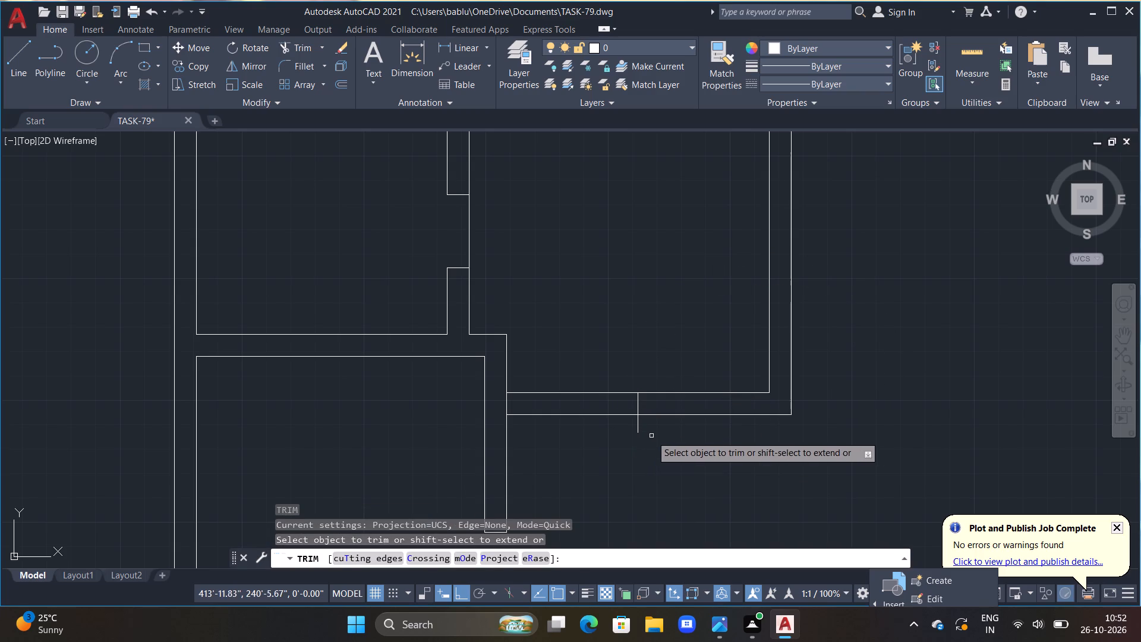
{"action": "left_click_drag", "start_coordinate": [650, 435], "coordinate": [572, 346]}
{"action": "scroll", "coordinate": [817, 357], "scroll_direction": "down", "scroll_amount": 2}
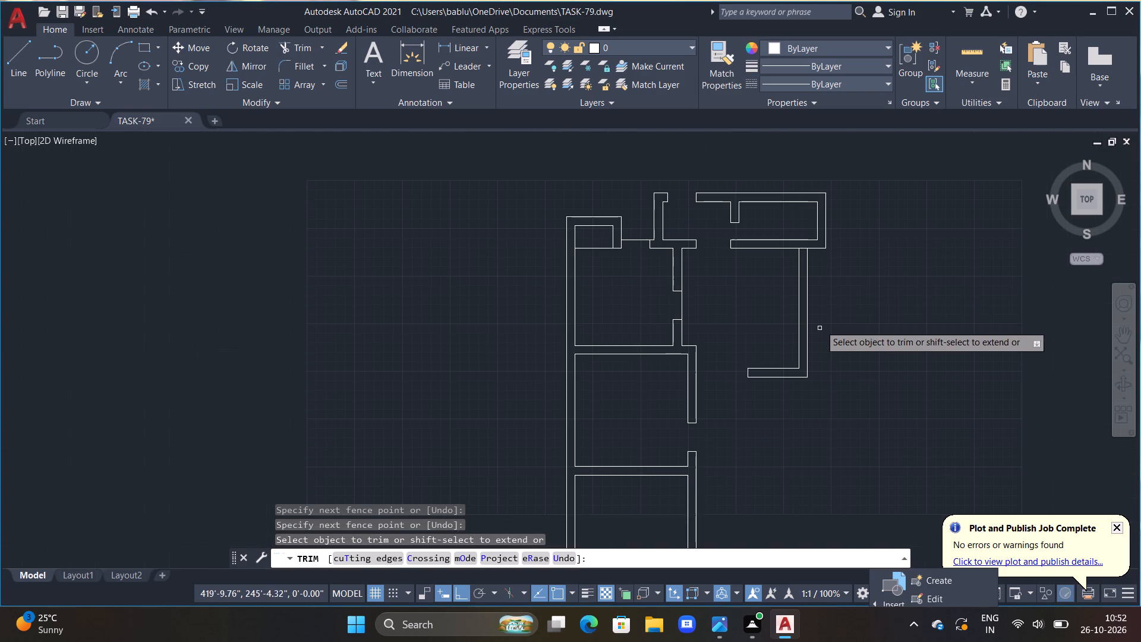
{"action": "middle_click_drag", "start_coordinate": [833, 295], "coordinate": [718, 338]}
{"action": "key", "text": "Escape"}
Offset the upper room's bottom outer line 2' down across the middle room's right wall.
{"action": "scroll", "coordinate": [720, 323], "scroll_direction": "up", "scroll_amount": 2}
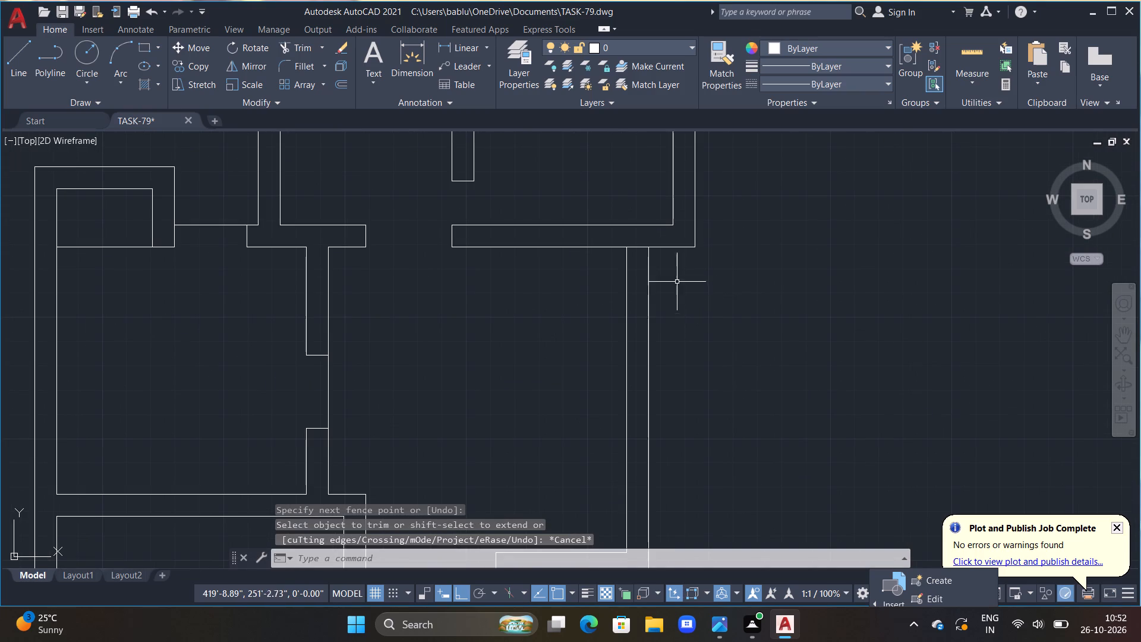
{"action": "middle_click_drag", "start_coordinate": [677, 289], "coordinate": [673, 339]}
{"action": "type", "text": "OFF 3'"}
{"action": "key", "text": "Return"}
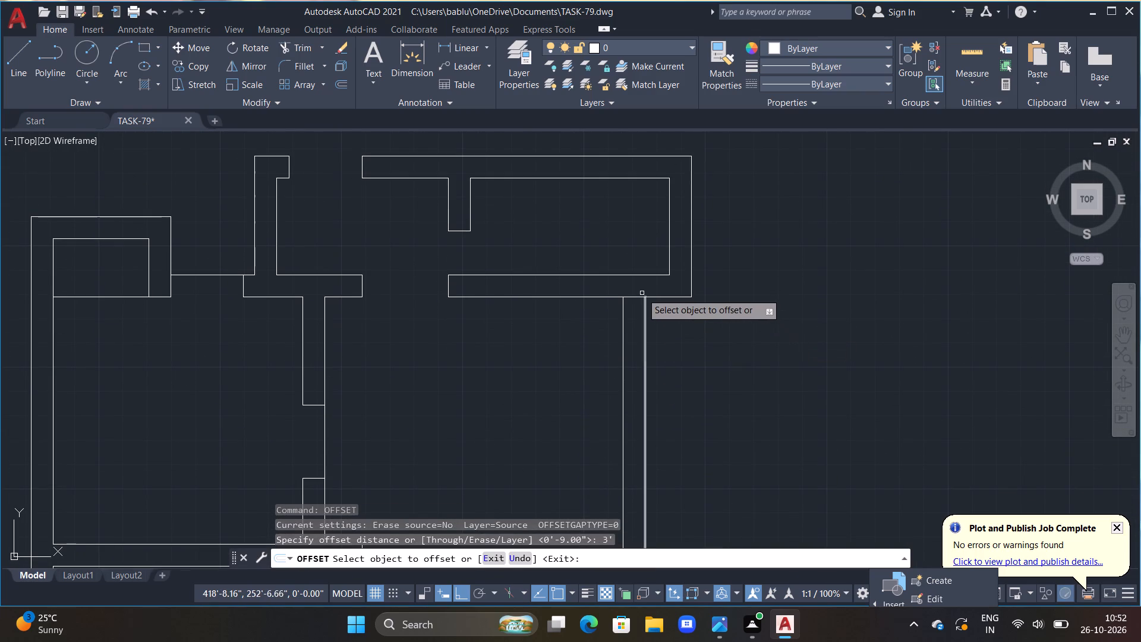
{"action": "left_click", "coordinate": [632, 298]}
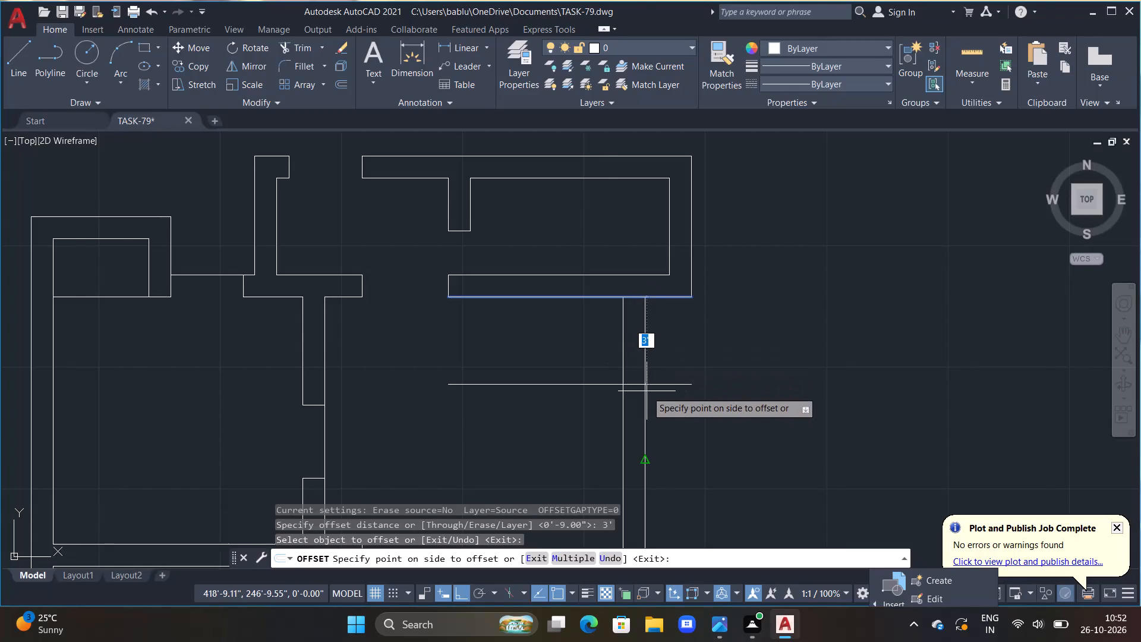
{"action": "type", "text": "2'"}
{"action": "key", "text": "Return"}
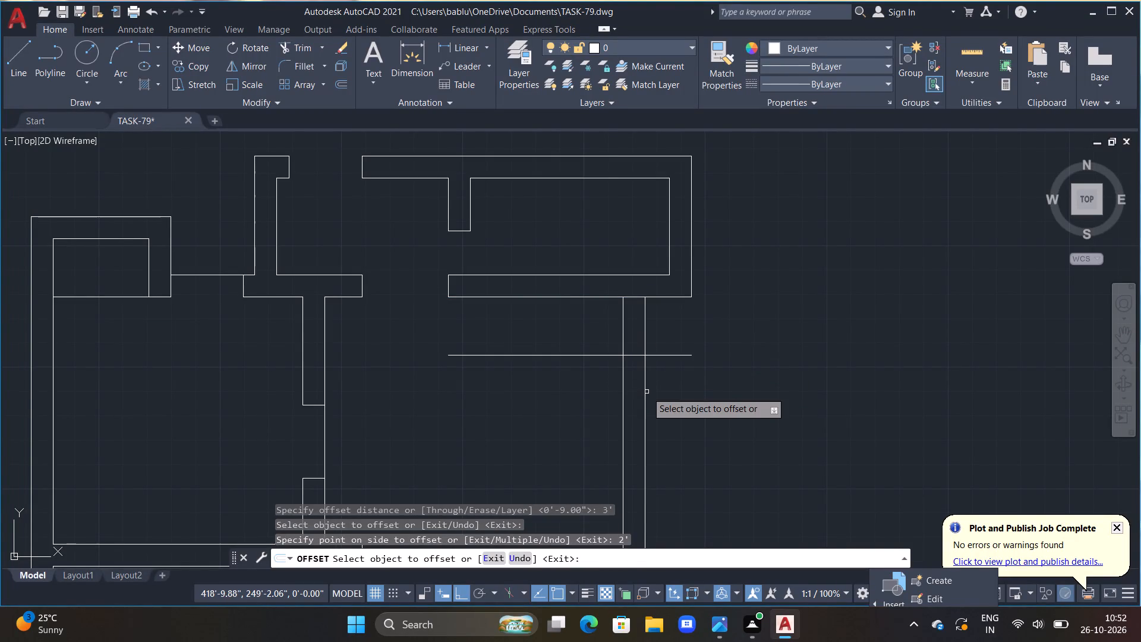
{"action": "key", "text": "Escape"}
{"action": "key", "text": "Escape"}
Offset the new horizontal line another 9" down to form a wall.
{"action": "type", "text": "OFF 9"}
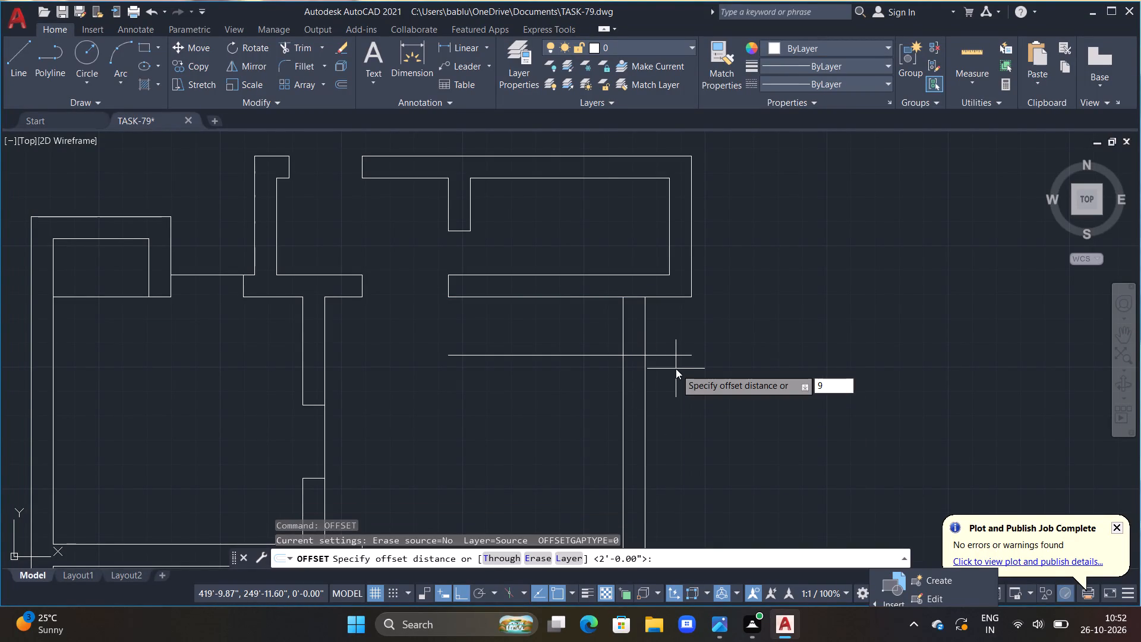
{"action": "key", "text": "shift+quotedbl"}
{"action": "key", "text": "Return"}
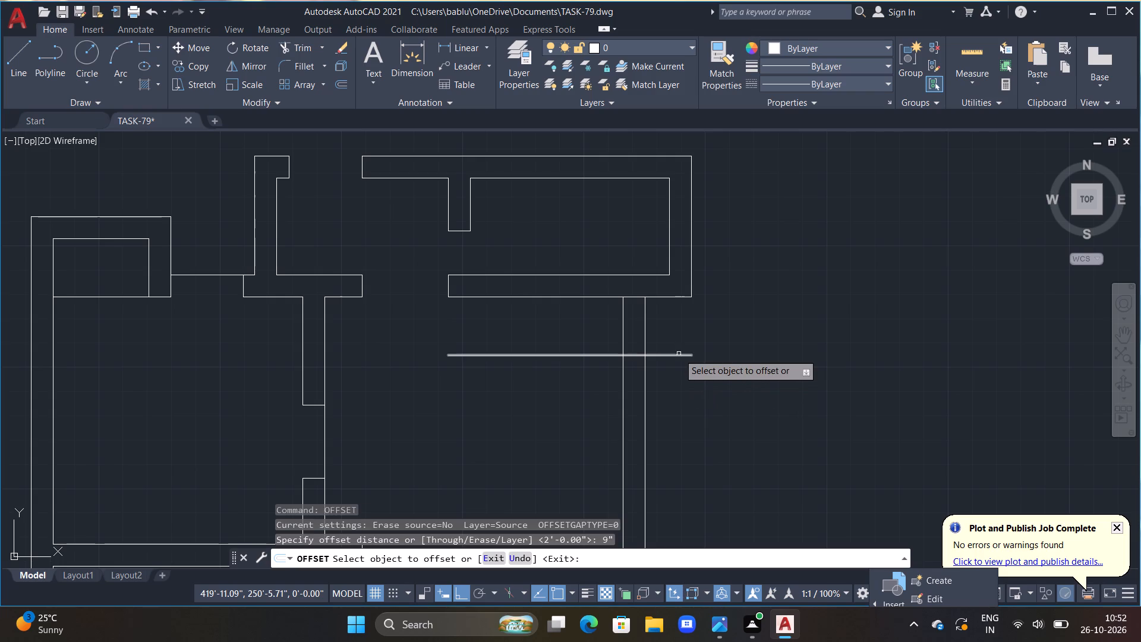
{"action": "left_click", "coordinate": [679, 354]}
{"action": "left_click", "coordinate": [682, 407]}
{"action": "key", "text": "Escape"}
Trim the new 9" wall's lines inside the middle room and the leftover segments where it joins the right wall.
{"action": "type", "text": "TR"}
{"action": "key", "text": "space"}
{"action": "left_click_drag", "start_coordinate": [576, 336], "coordinate": [576, 340]}
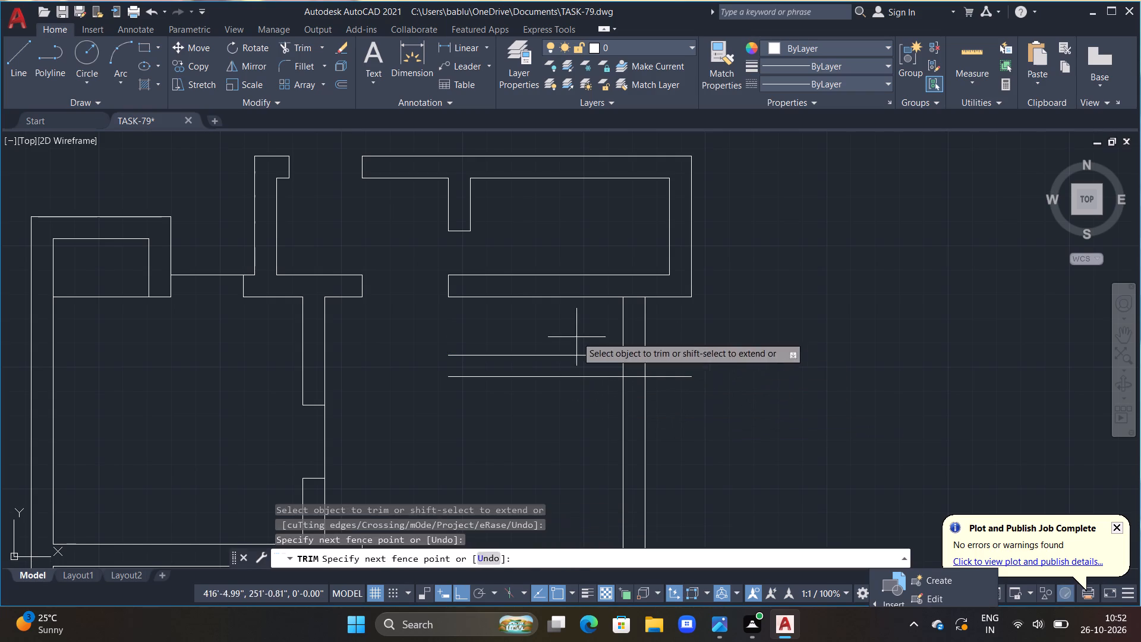
{"action": "left_click_drag", "start_coordinate": [576, 340], "coordinate": [554, 421]}
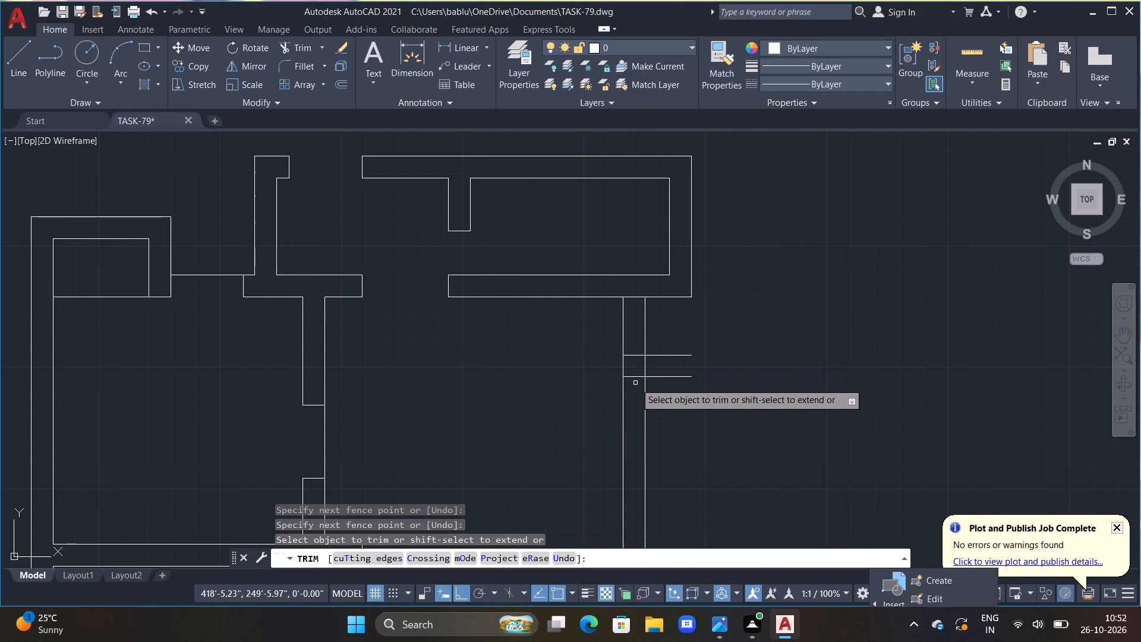
{"action": "left_click", "coordinate": [634, 379]}
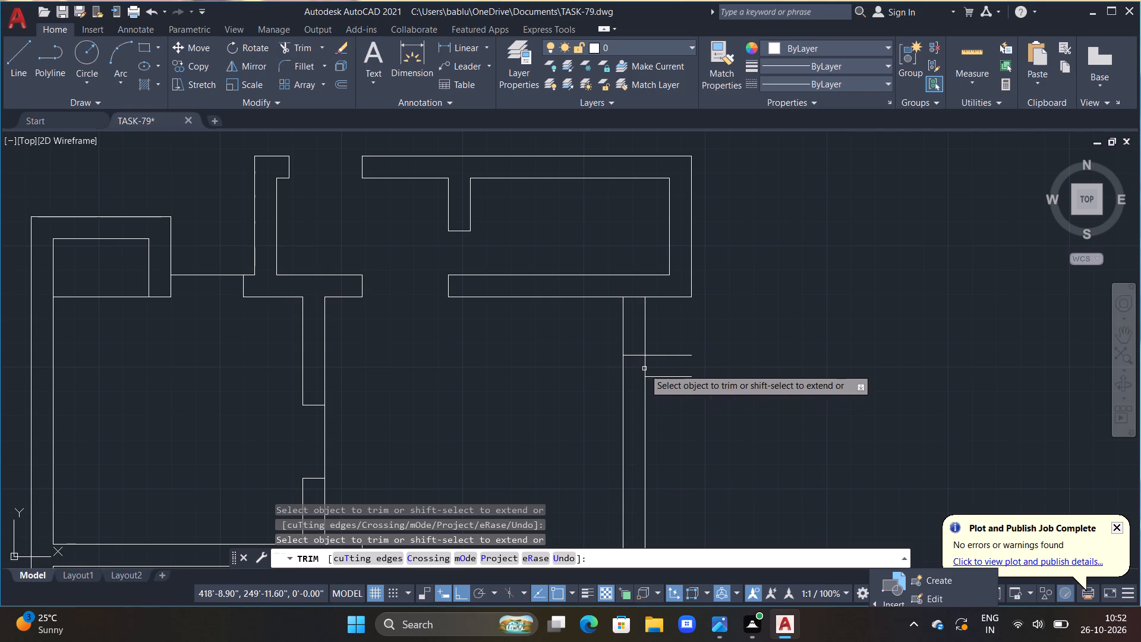
{"action": "left_click", "coordinate": [645, 369]}
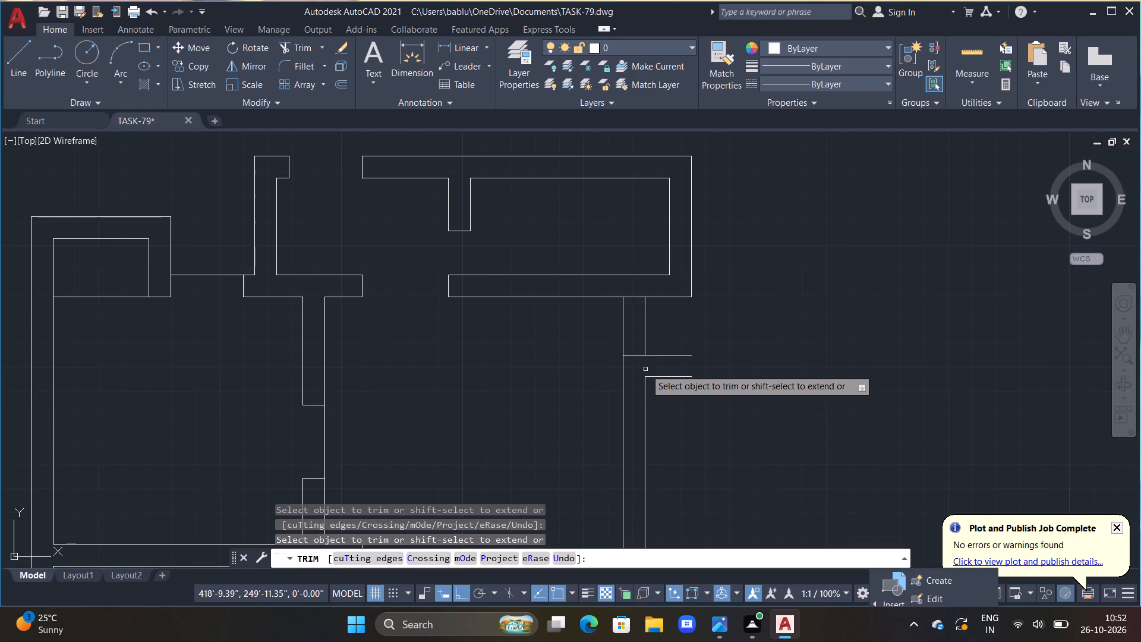
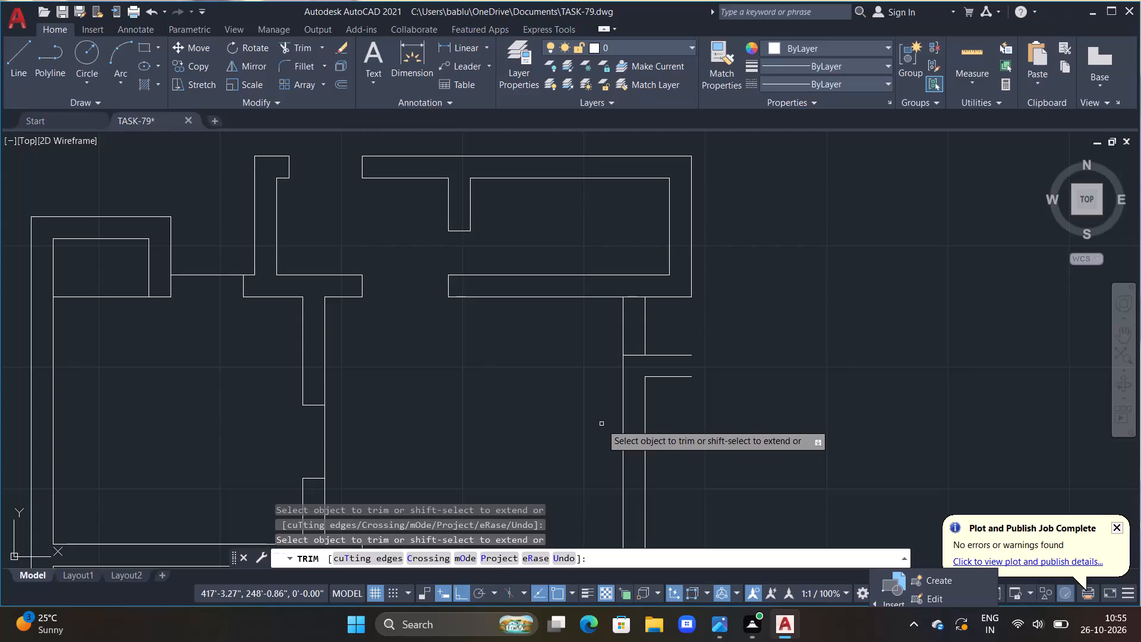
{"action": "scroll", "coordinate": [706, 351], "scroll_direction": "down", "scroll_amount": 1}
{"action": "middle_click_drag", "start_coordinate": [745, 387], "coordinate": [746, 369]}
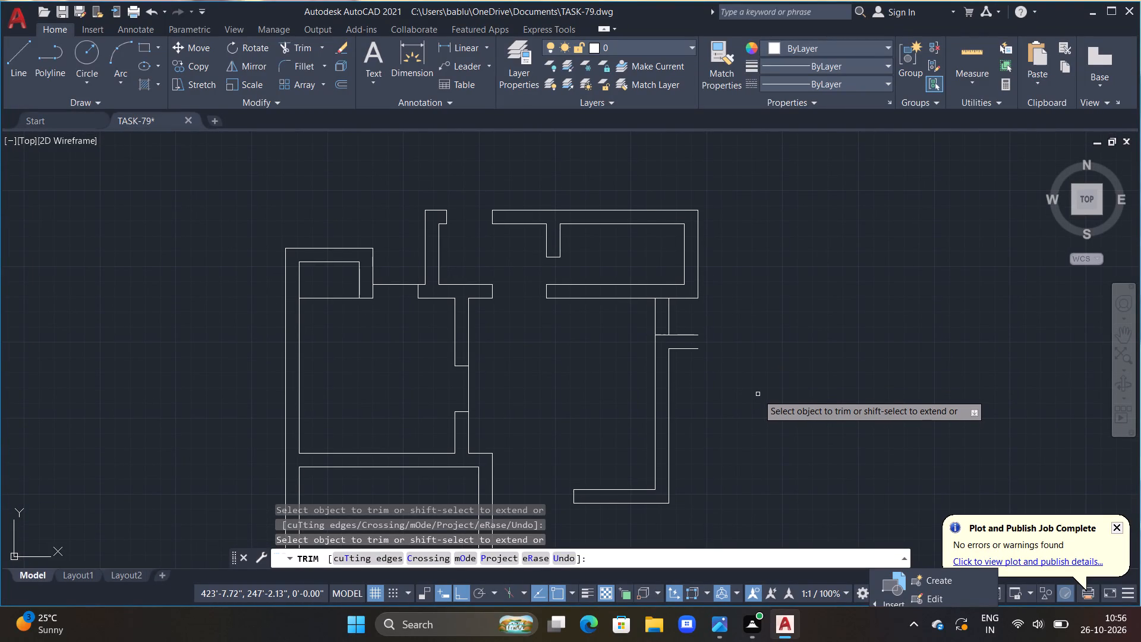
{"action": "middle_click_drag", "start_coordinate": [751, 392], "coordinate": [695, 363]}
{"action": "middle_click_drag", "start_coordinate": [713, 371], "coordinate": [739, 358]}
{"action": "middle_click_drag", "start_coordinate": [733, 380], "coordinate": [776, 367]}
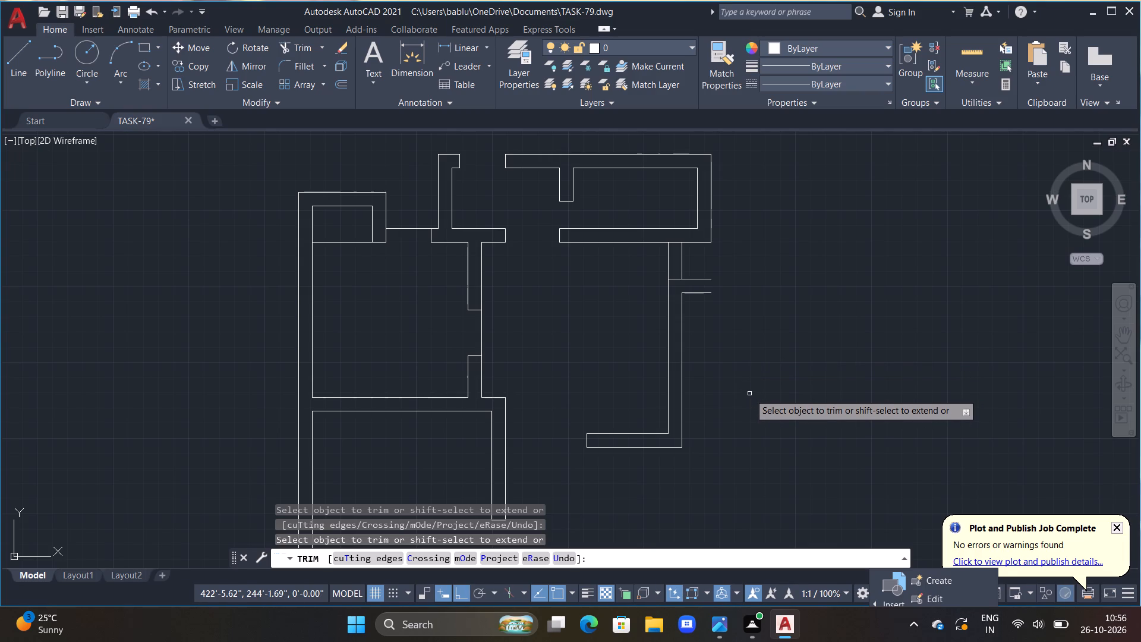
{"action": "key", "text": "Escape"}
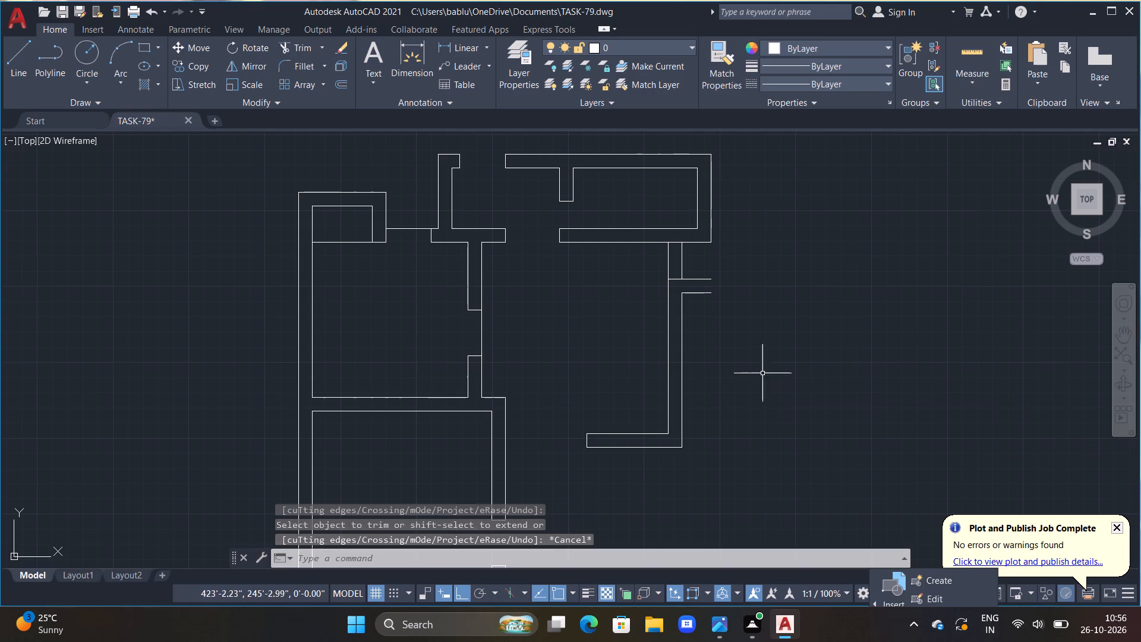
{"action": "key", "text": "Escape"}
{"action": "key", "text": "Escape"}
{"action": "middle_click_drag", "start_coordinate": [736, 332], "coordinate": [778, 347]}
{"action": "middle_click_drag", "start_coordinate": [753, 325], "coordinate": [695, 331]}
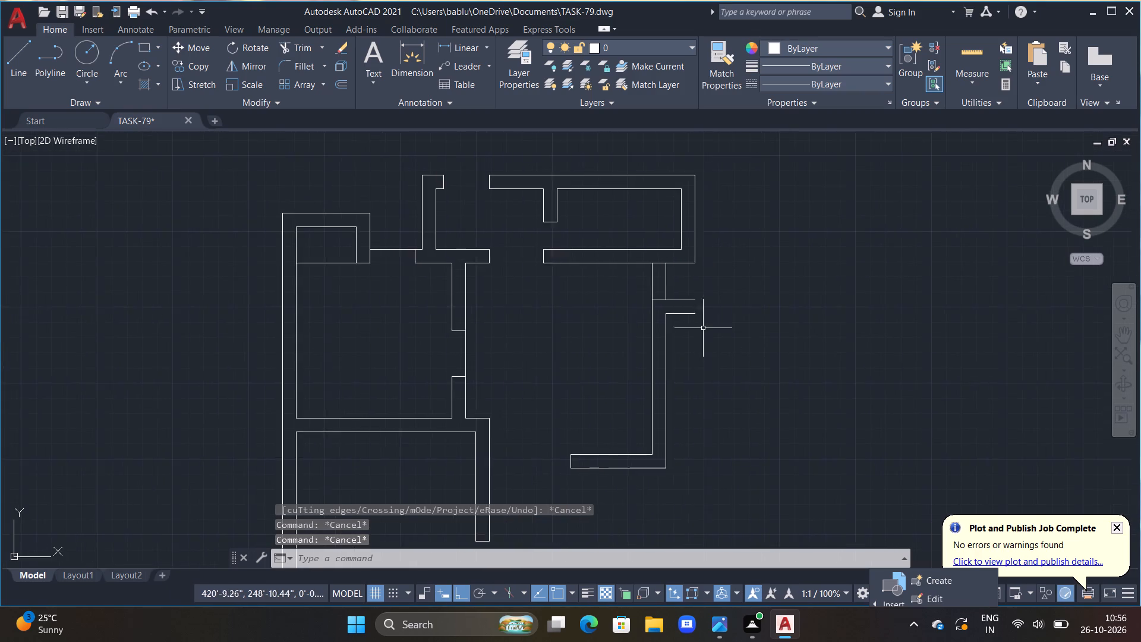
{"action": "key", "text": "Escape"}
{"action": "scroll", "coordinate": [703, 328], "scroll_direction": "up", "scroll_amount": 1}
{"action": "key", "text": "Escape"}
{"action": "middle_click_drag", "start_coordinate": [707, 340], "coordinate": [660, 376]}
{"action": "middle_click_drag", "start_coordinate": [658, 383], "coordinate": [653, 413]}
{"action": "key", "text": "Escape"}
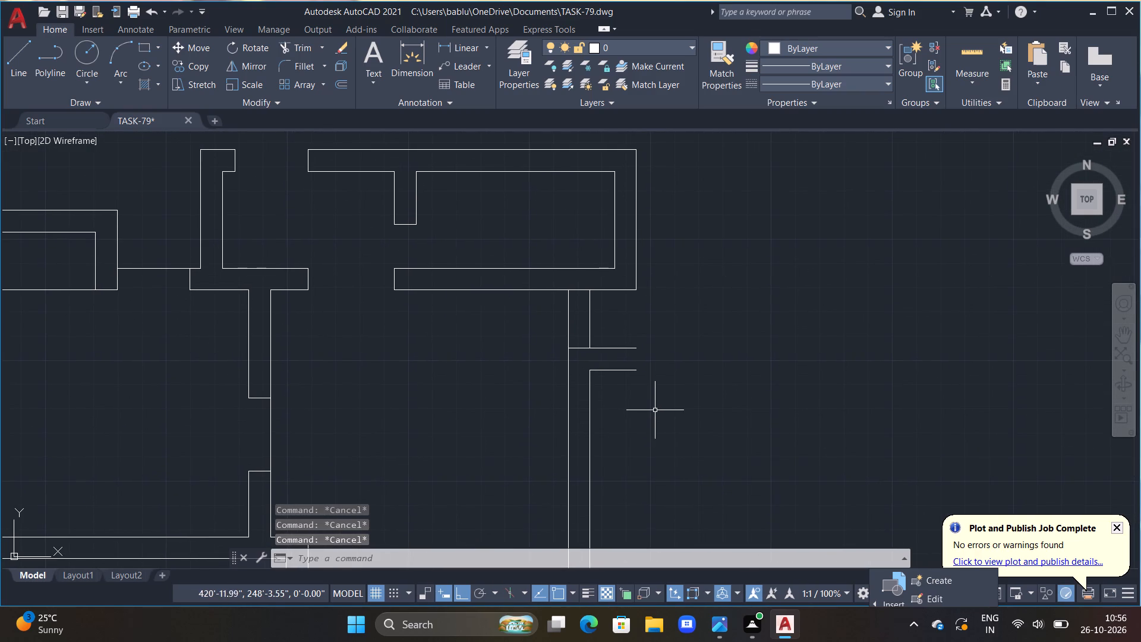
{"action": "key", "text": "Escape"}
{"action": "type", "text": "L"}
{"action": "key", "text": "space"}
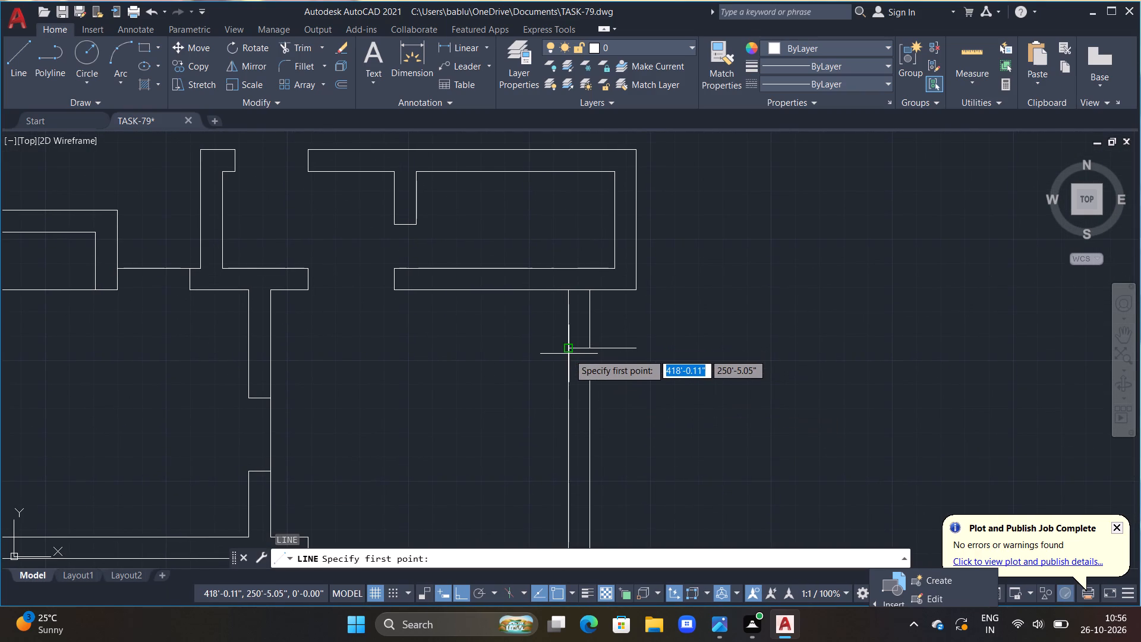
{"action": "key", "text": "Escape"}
Trim away the two short branch wall lines projecting outside the middle room's right wall.
{"action": "type", "text": "TR"}
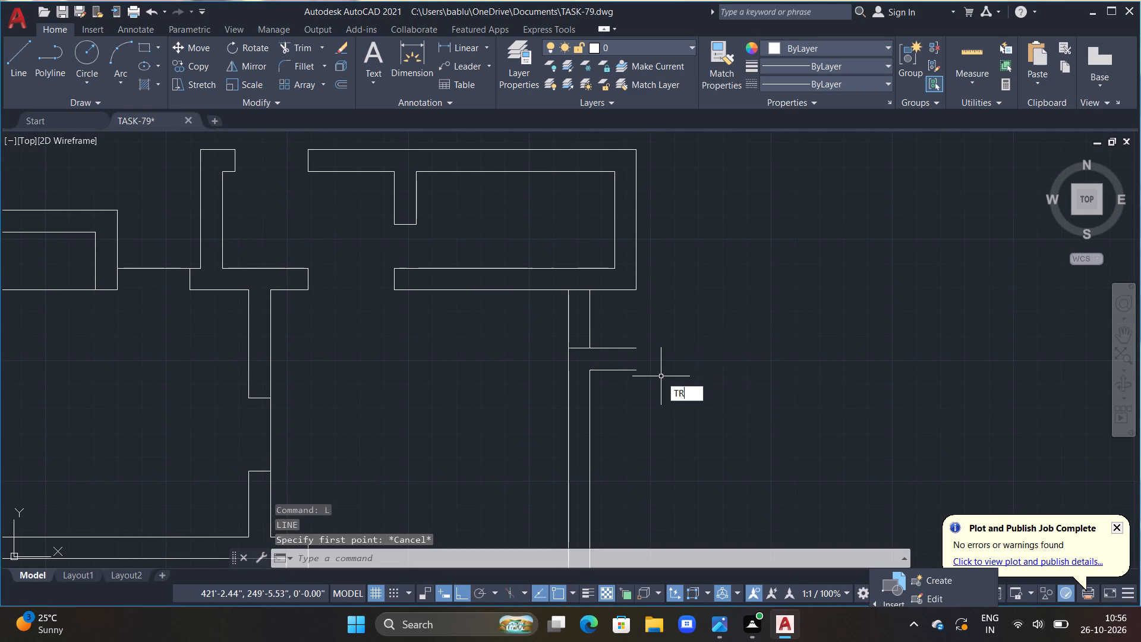
{"action": "key", "text": "space"}
{"action": "left_click_drag", "start_coordinate": [620, 335], "coordinate": [617, 392]}
{"action": "key", "text": "Escape"}
{"action": "key", "text": "Escape"}
{"action": "key", "text": "Escape"}
{"action": "key", "text": "Escape"}
{"action": "key", "text": "Escape"}
{"action": "key", "text": "Escape"}
{"action": "key", "text": "Escape"}
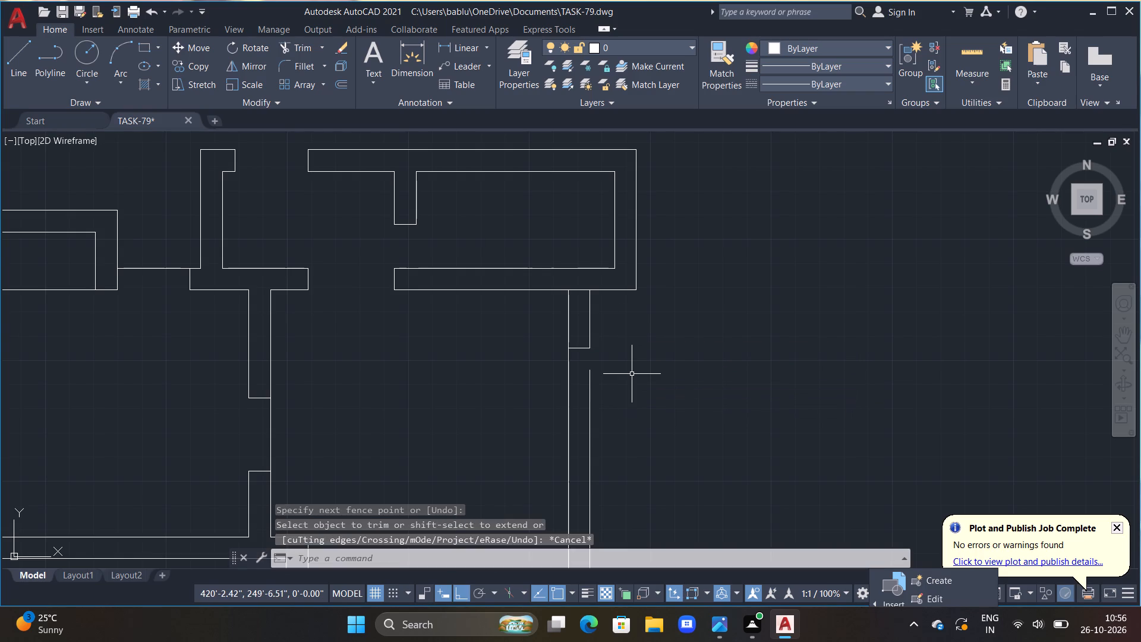
Draw a line 14' right and then 8' down, starting at the upper end of the middle room's lower right-wall outer line.
{"action": "type", "text": "L"}
{"action": "key", "text": "space"}
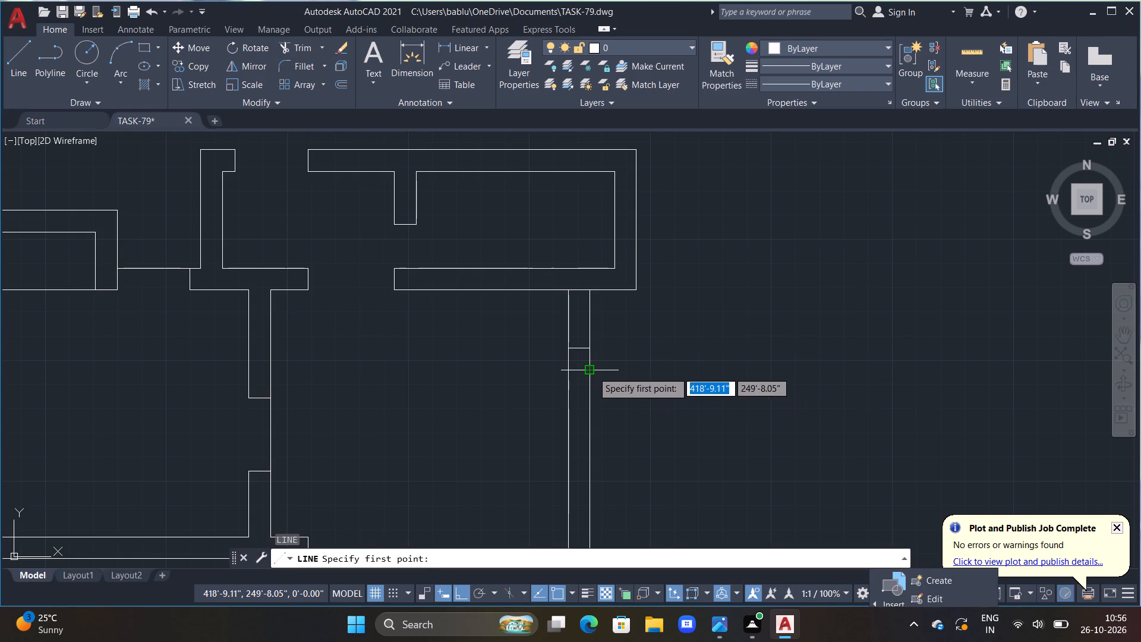
{"action": "left_click", "coordinate": [592, 372]}
{"action": "type", "text": "14'"}
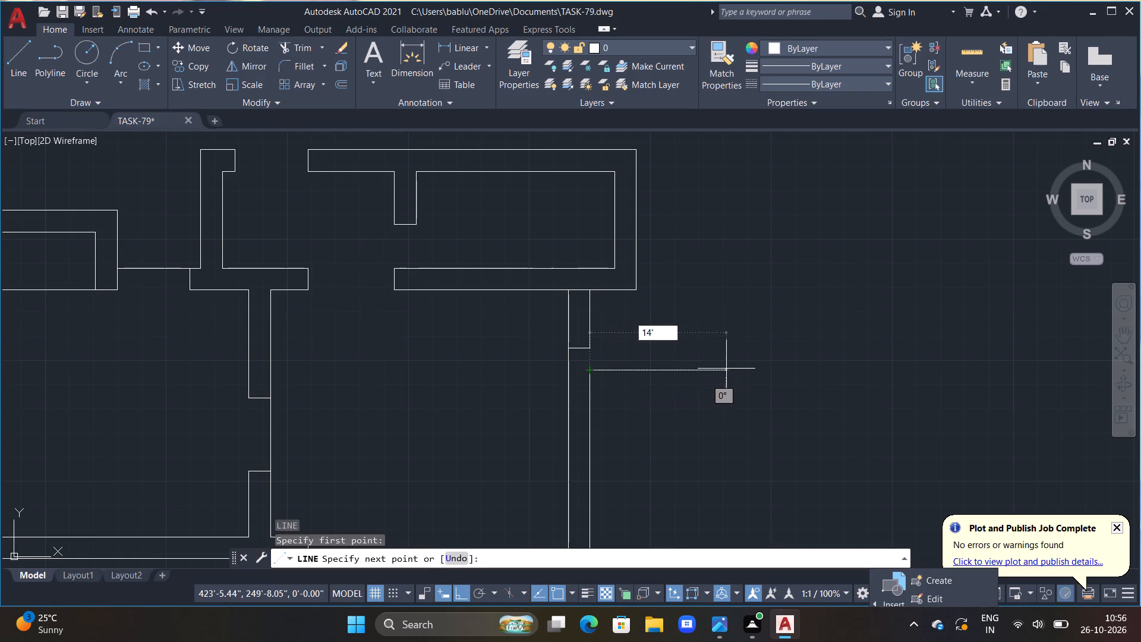
{"action": "key", "text": "Return"}
{"action": "scroll", "coordinate": [947, 476], "scroll_direction": "down", "scroll_amount": 2}
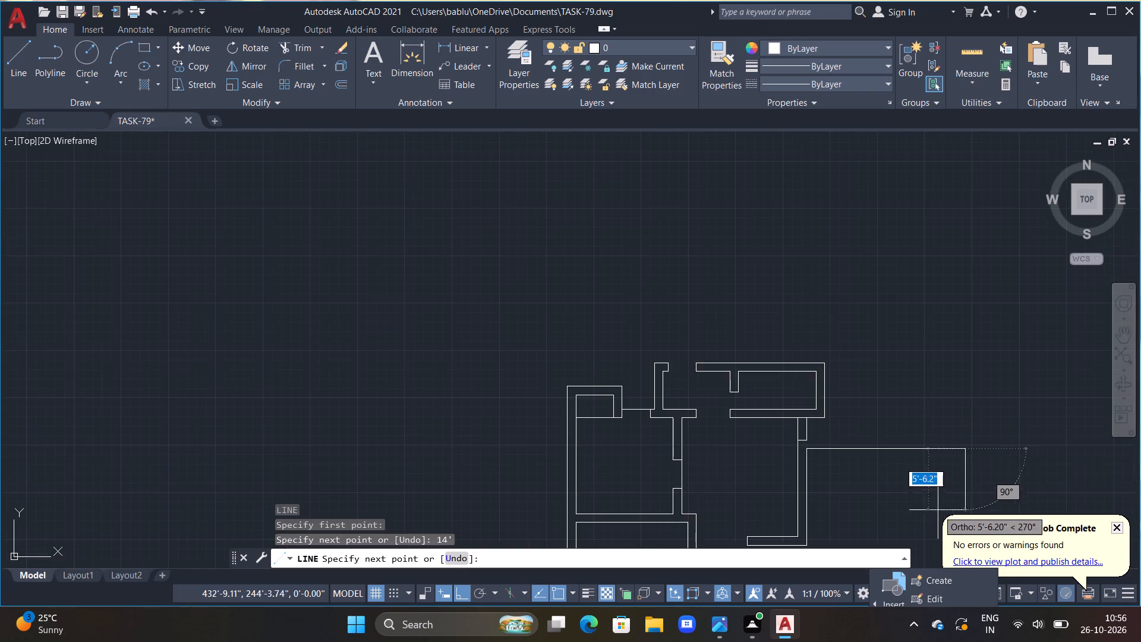
{"action": "middle_click_drag", "start_coordinate": [890, 461], "coordinate": [724, 364]}
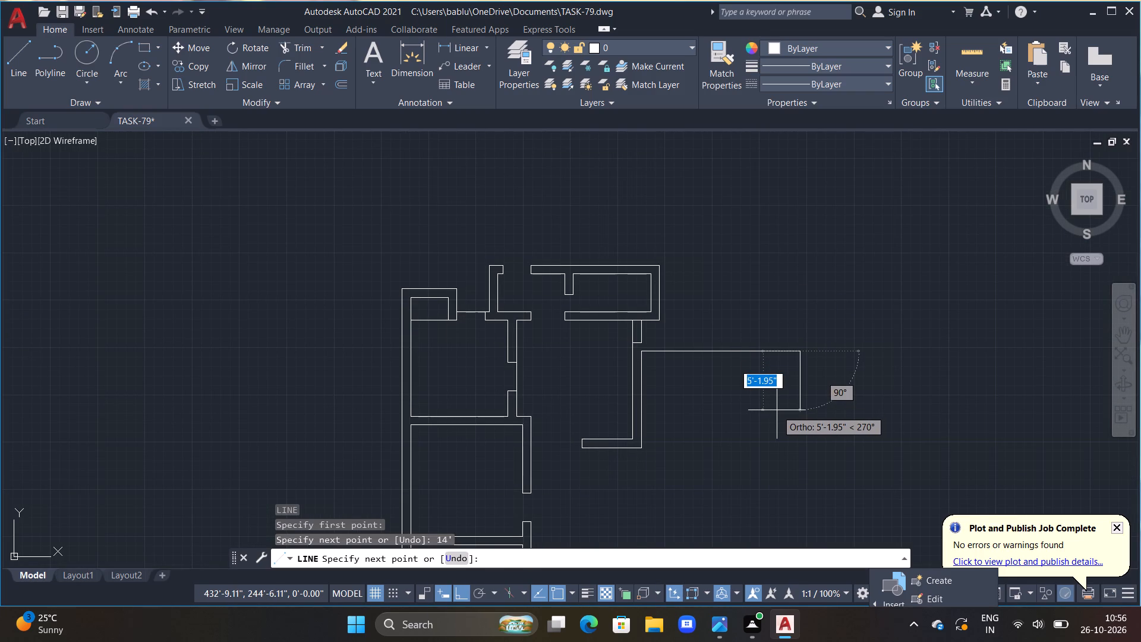
{"action": "type", "text": "8'"}
{"action": "key", "text": "Return"}
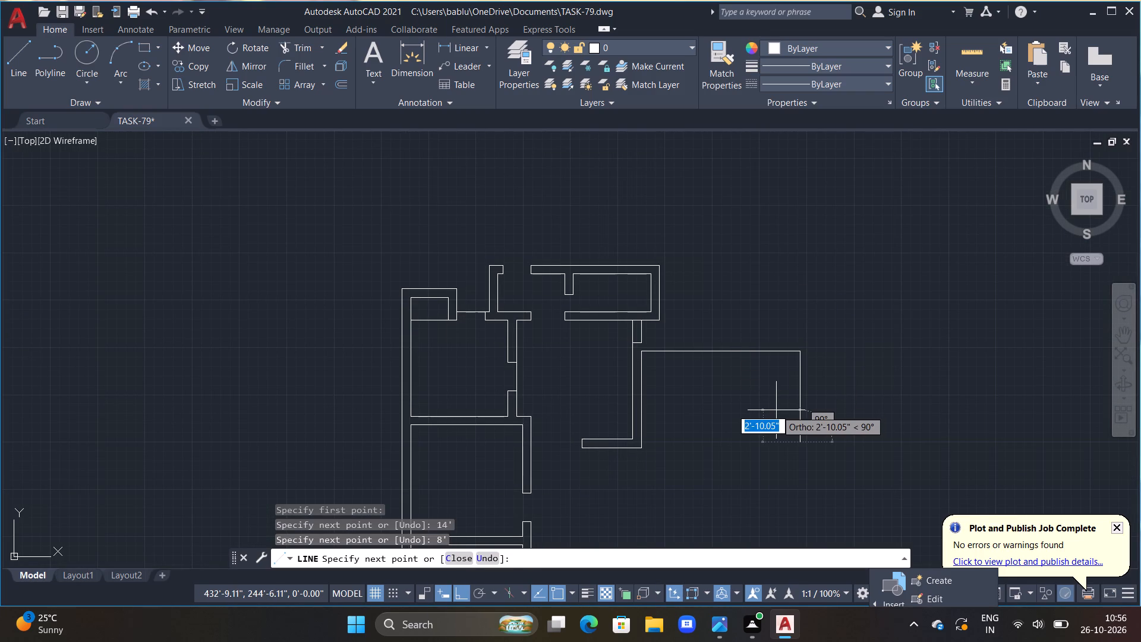
{"action": "key", "text": "Escape"}
{"action": "key", "text": "Escape"}
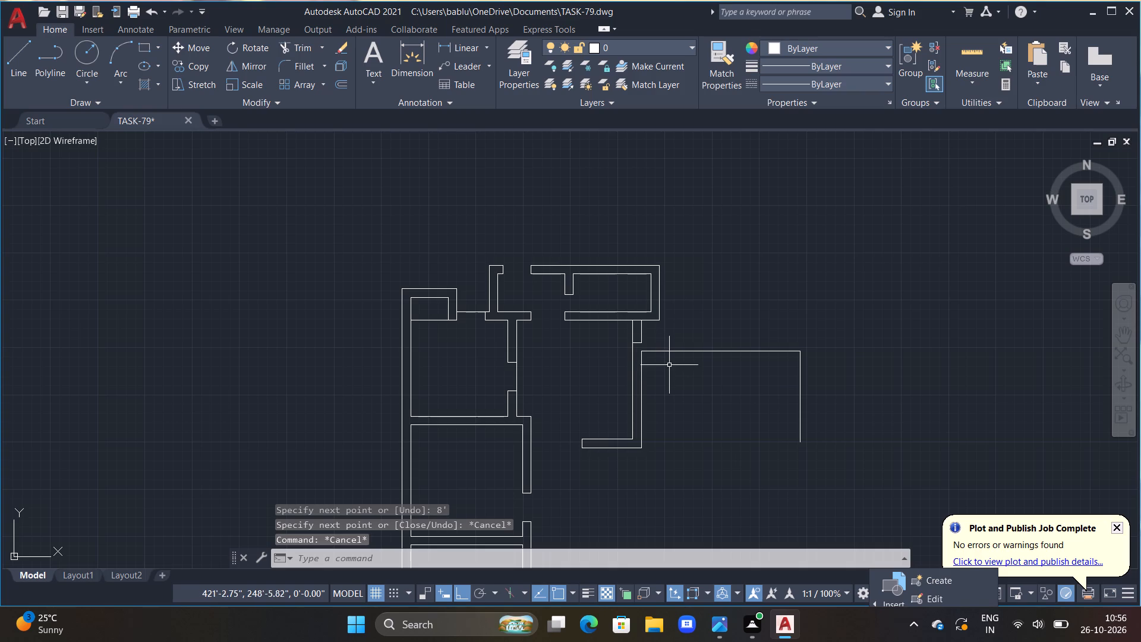
Offset the new 14' and 8' lines 9" outward to form the right room's top and right walls.
{"action": "type", "text": "OFF 9\""}
{"action": "key", "text": "Return"}
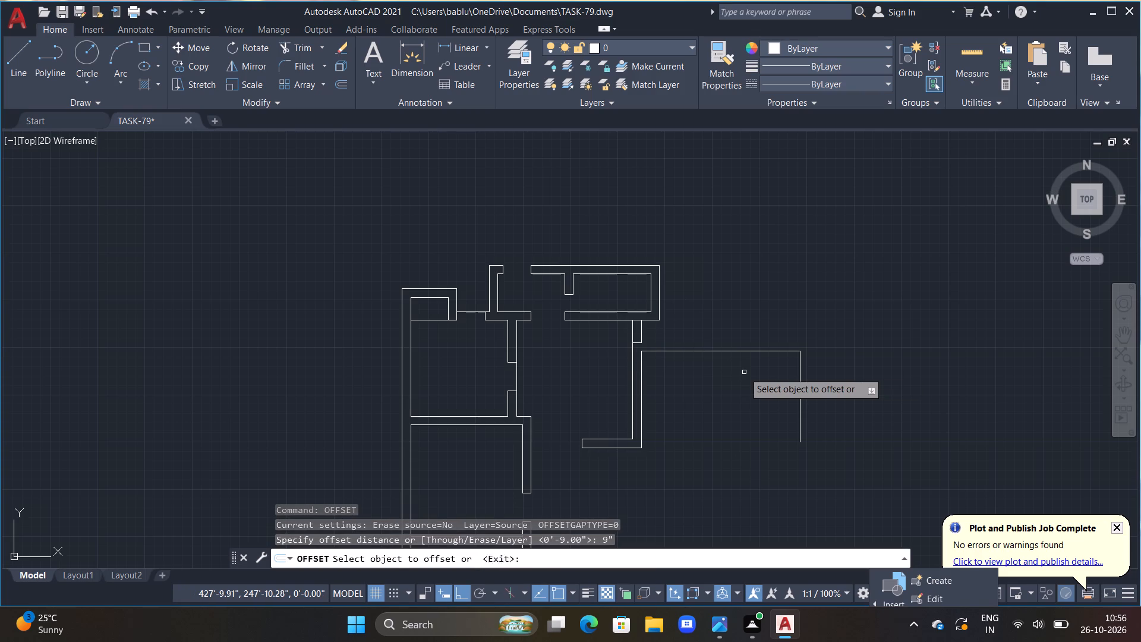
{"action": "left_click", "coordinate": [800, 409]}
{"action": "left_click", "coordinate": [841, 426]}
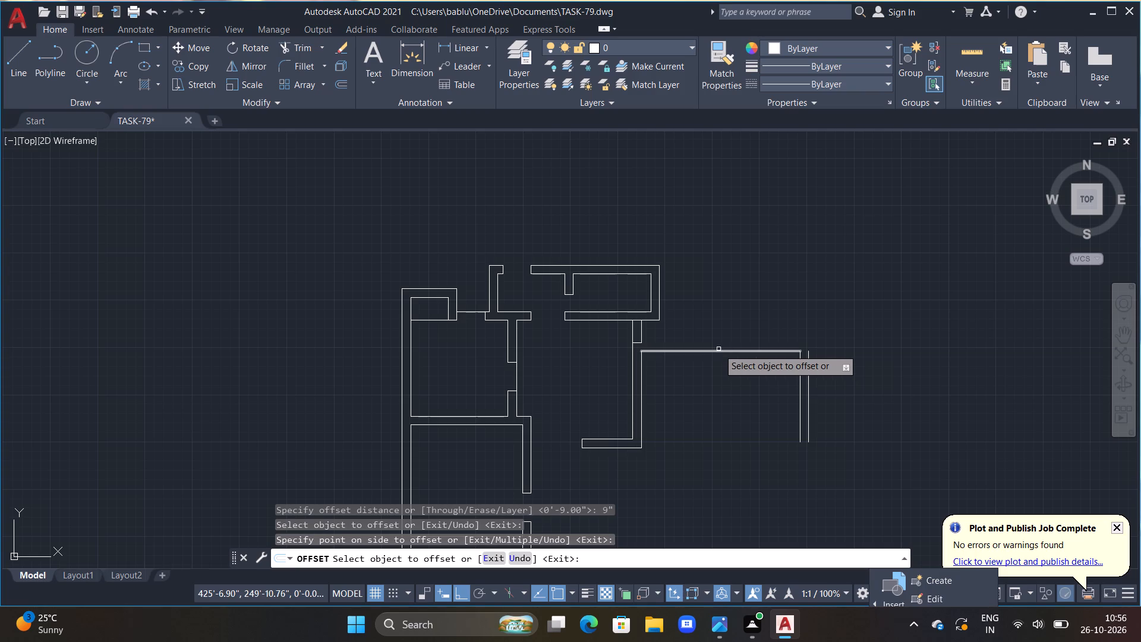
{"action": "left_click", "coordinate": [718, 349]}
{"action": "left_click", "coordinate": [717, 341]}
{"action": "left_click", "coordinate": [709, 350]}
{"action": "left_click", "coordinate": [710, 340]}
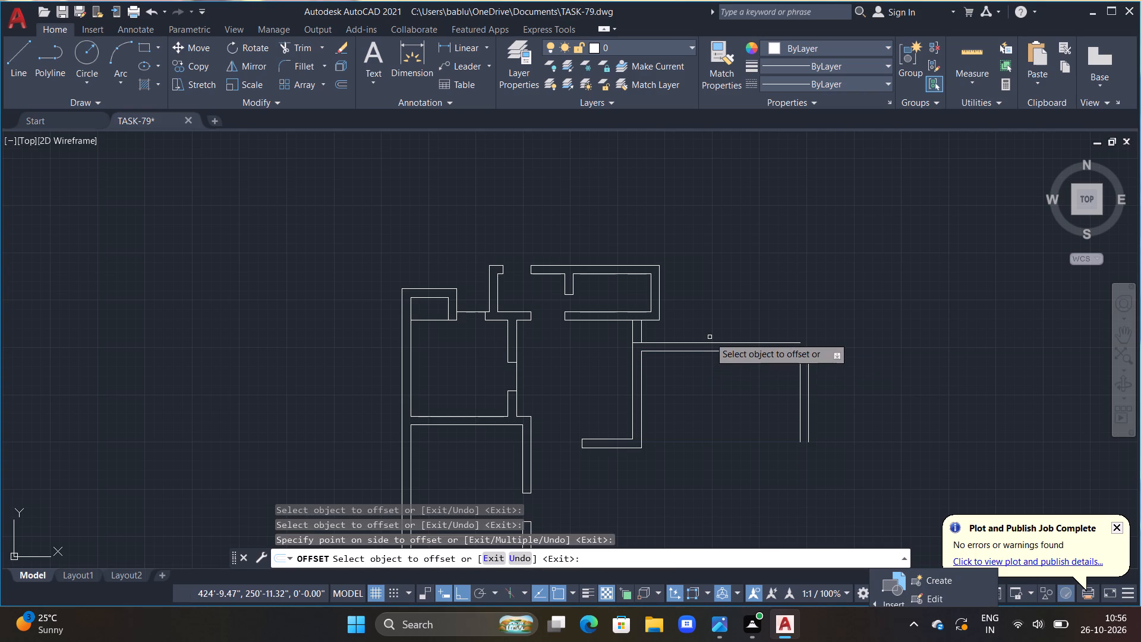
{"action": "scroll", "coordinate": [755, 383], "scroll_direction": "up", "scroll_amount": 1}
{"action": "key", "text": "Escape"}
{"action": "key", "text": "Escape"}
Close the right room's open outer corner with two 9" lines joining its outer wall lines.
{"action": "middle_click_drag", "start_coordinate": [735, 382], "coordinate": [729, 383]}
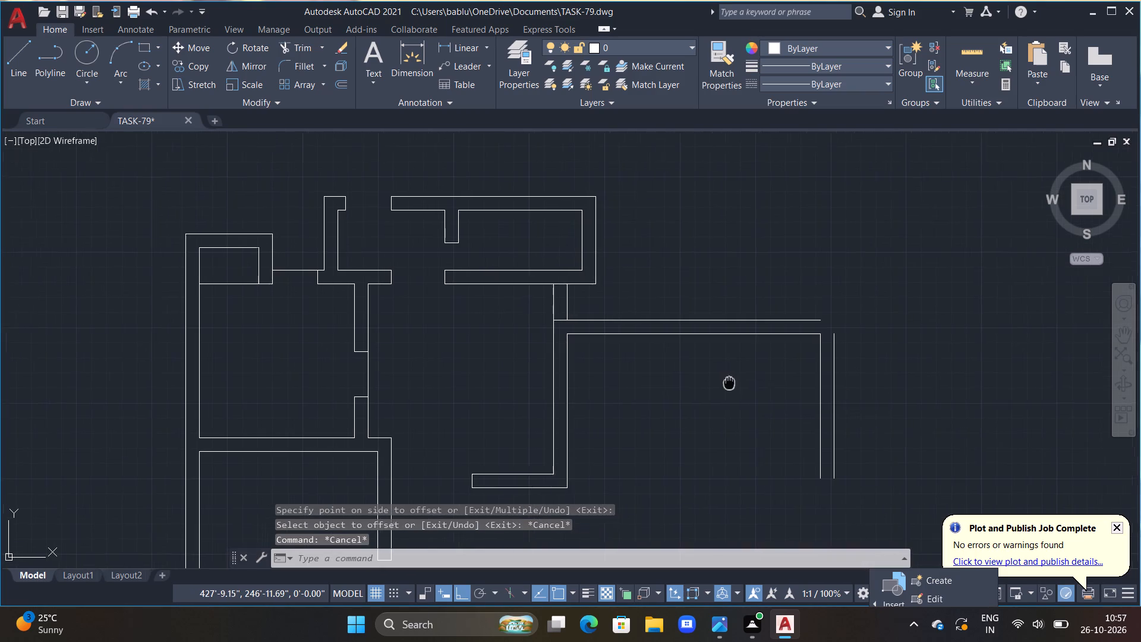
{"action": "middle_click_drag", "start_coordinate": [729, 383], "coordinate": [695, 387]}
{"action": "key", "text": "Escape"}
{"action": "scroll", "coordinate": [754, 403], "scroll_direction": "up", "scroll_amount": 2}
{"action": "key", "text": "l"}
{"action": "key", "text": "space"}
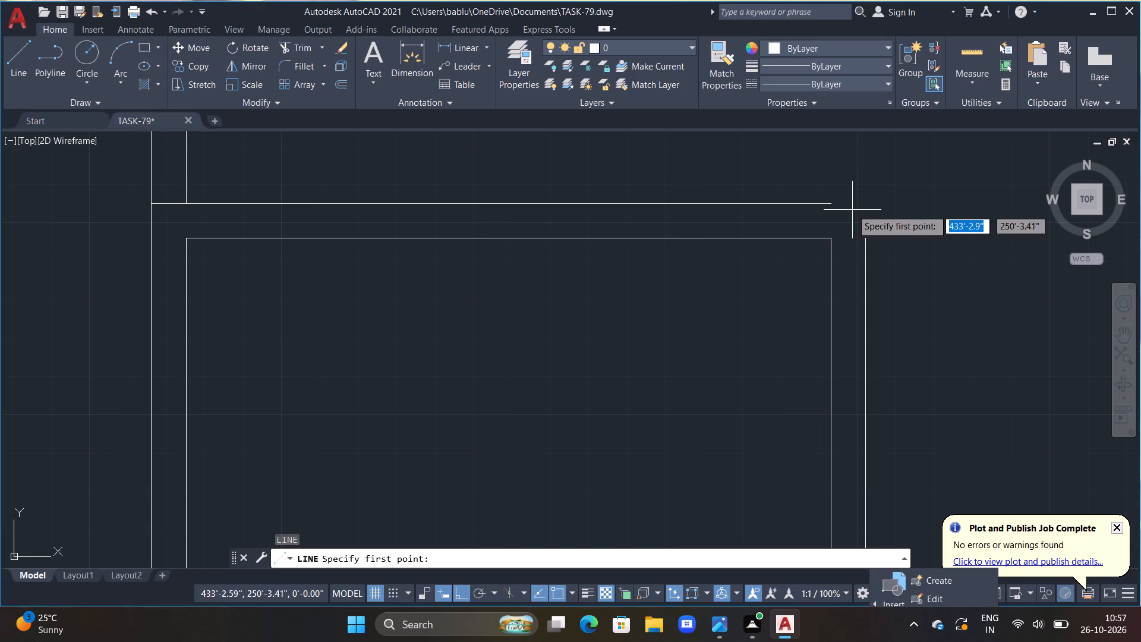
{"action": "left_click", "coordinate": [832, 205]}
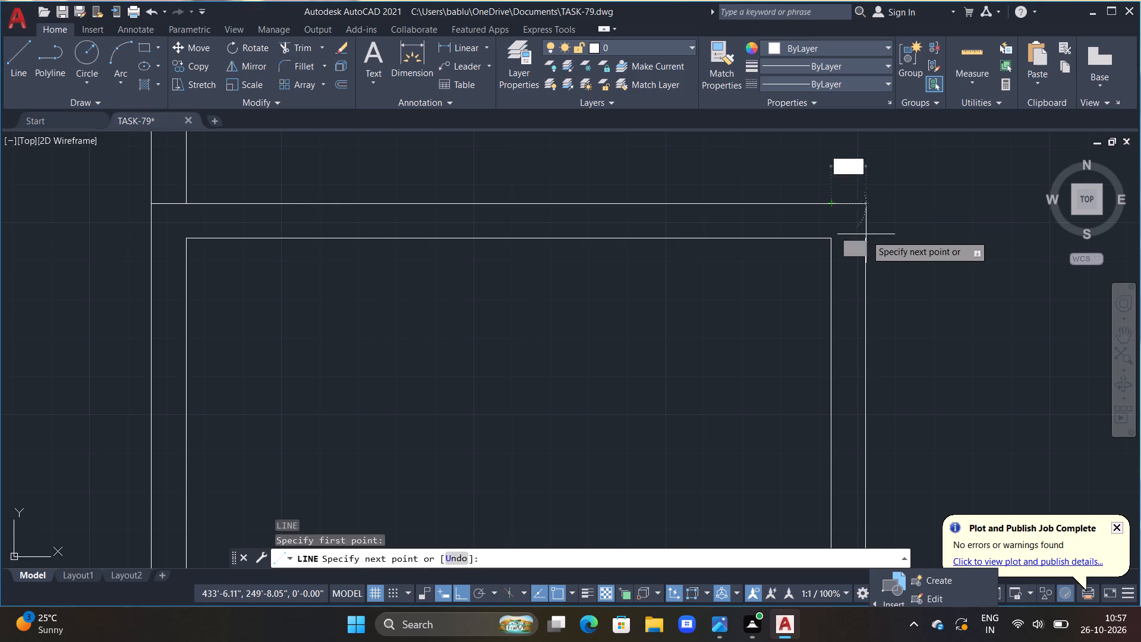
{"action": "left_click", "coordinate": [865, 202]}
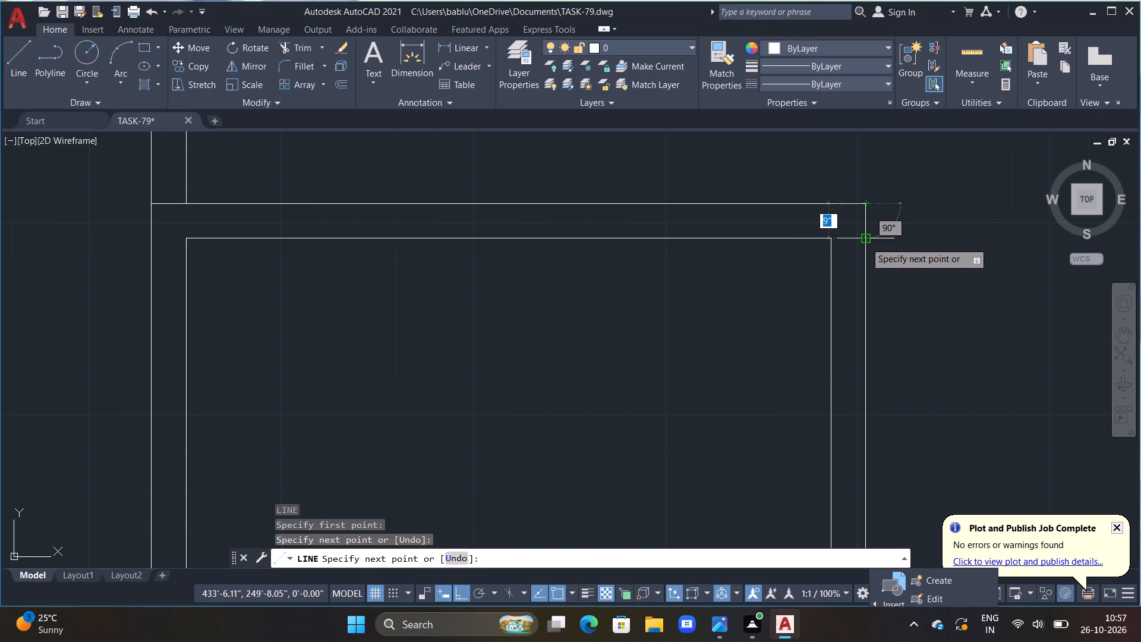
{"action": "left_click", "coordinate": [866, 238]}
{"action": "key", "text": "Escape"}
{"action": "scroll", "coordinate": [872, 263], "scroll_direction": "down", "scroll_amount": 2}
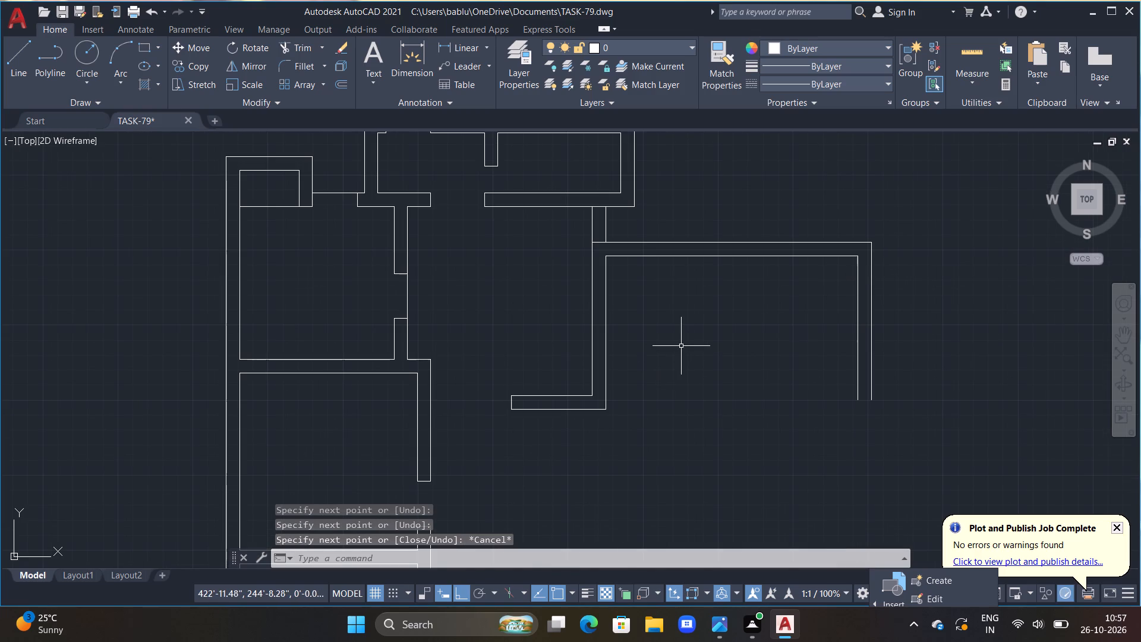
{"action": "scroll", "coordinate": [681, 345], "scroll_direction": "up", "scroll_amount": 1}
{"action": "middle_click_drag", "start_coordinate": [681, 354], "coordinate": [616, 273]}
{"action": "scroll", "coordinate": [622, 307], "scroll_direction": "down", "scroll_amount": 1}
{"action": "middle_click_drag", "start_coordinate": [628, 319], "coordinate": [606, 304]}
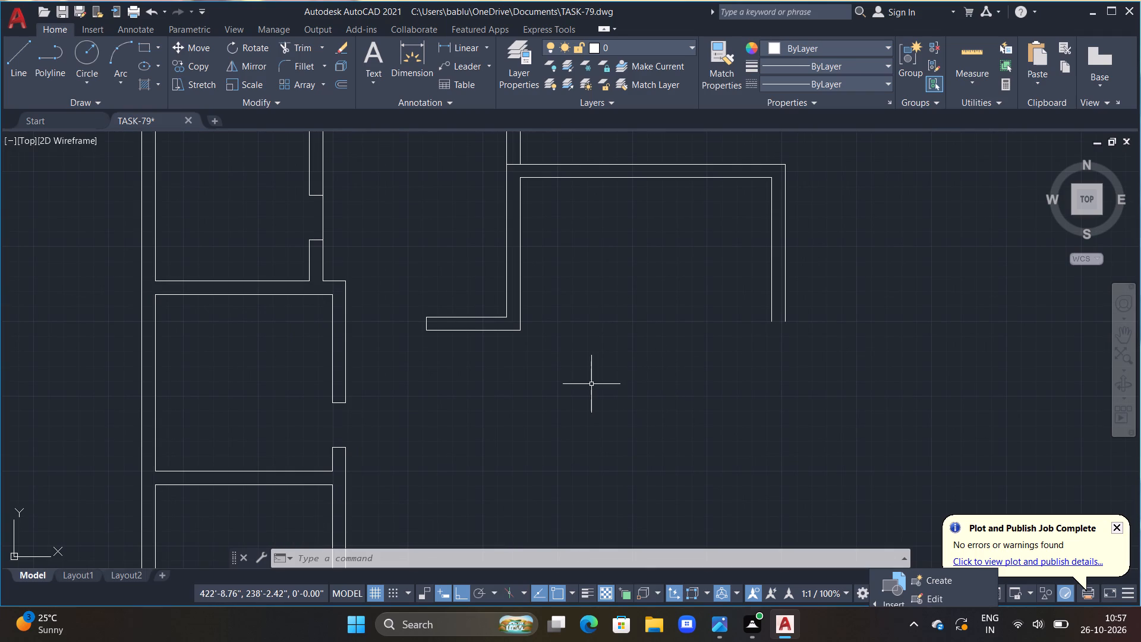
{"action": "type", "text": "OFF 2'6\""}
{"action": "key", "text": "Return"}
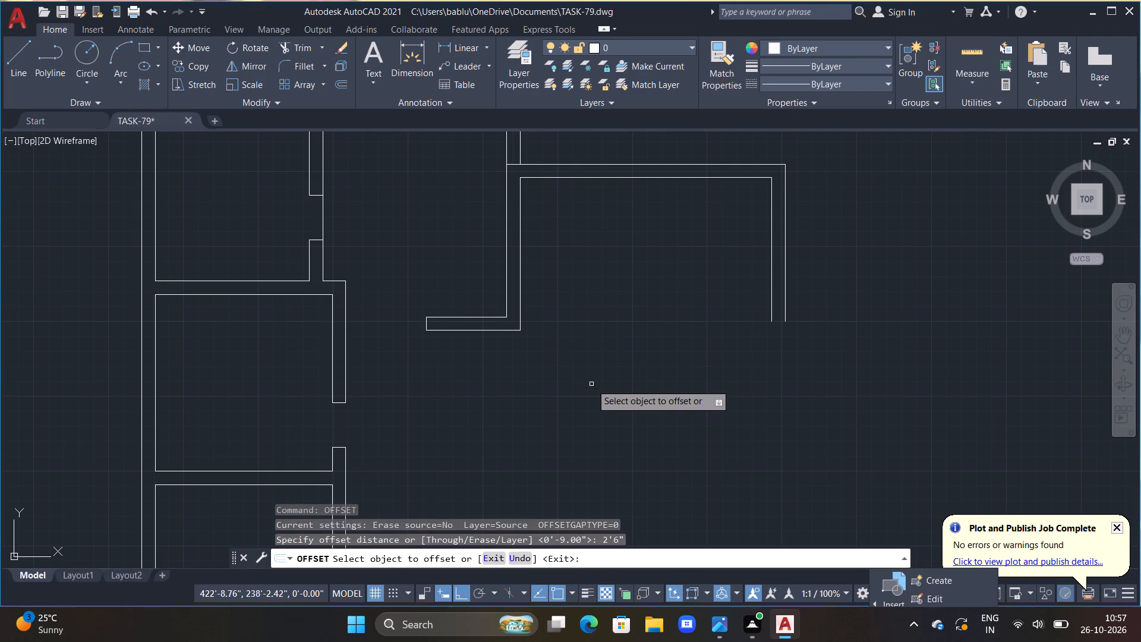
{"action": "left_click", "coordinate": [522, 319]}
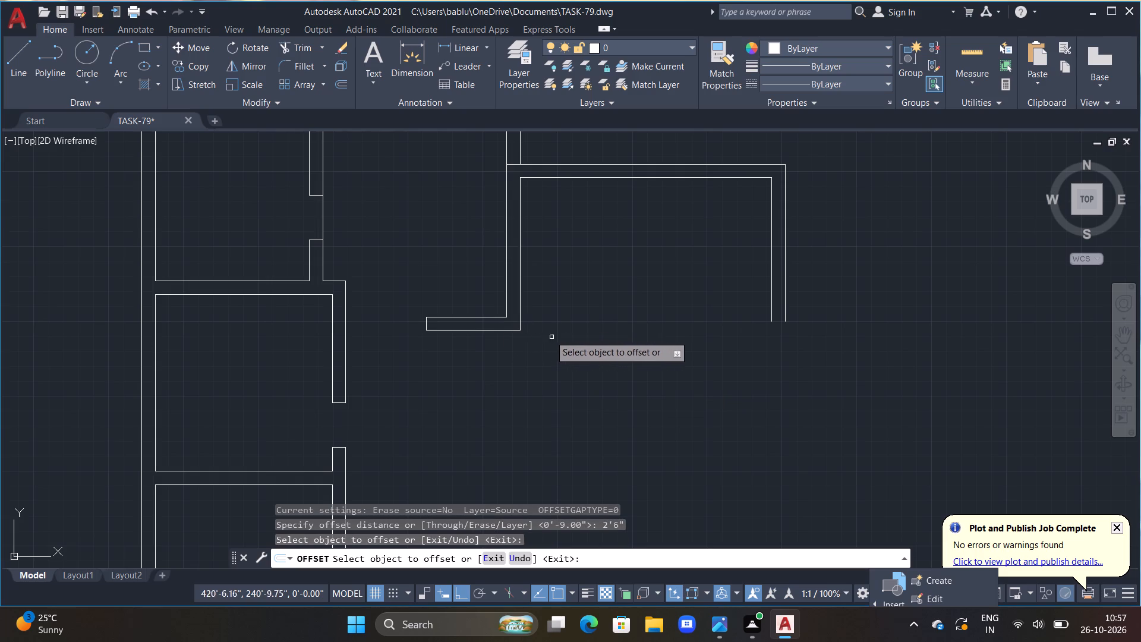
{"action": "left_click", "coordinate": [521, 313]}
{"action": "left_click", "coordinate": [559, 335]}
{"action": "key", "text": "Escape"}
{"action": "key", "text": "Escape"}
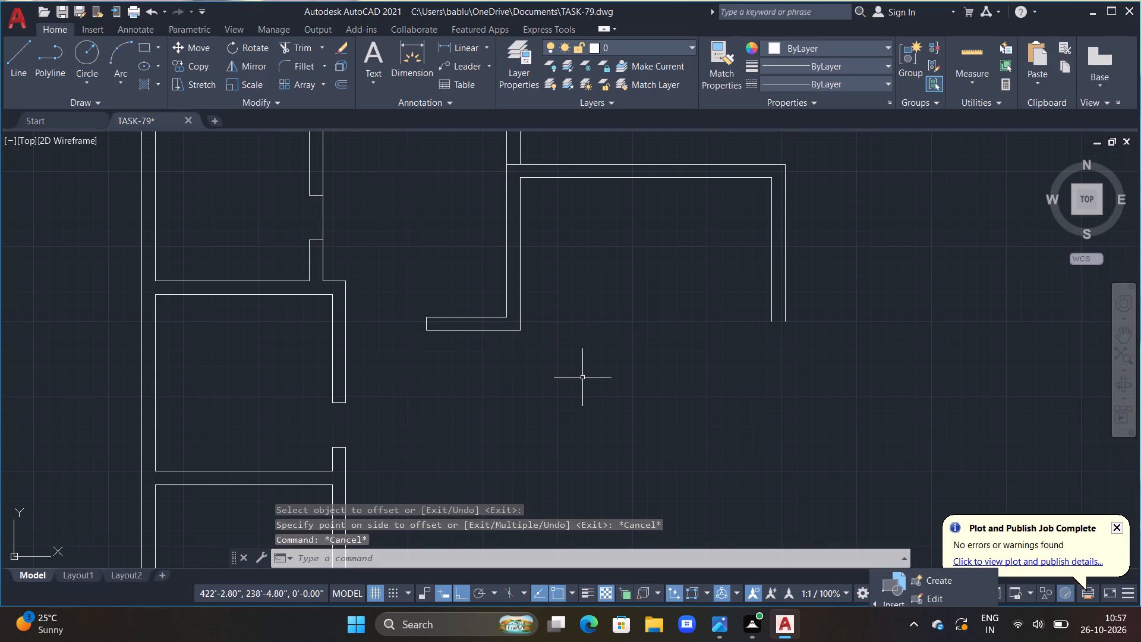
Offset the middle room's right wall outer line 2'6" right into the new right room.
{"action": "type", "text": "OFF 2'6\""}
{"action": "key", "text": "Return"}
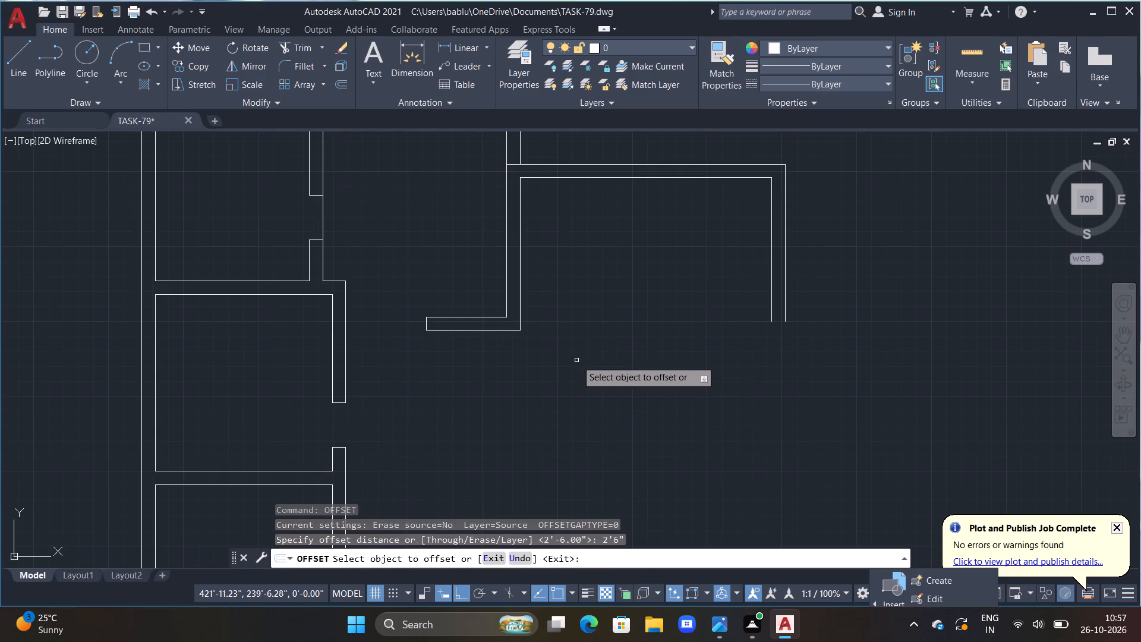
{"action": "left_click_drag", "start_coordinate": [521, 317], "coordinate": [531, 326]}
{"action": "double_click", "coordinate": [577, 355]}
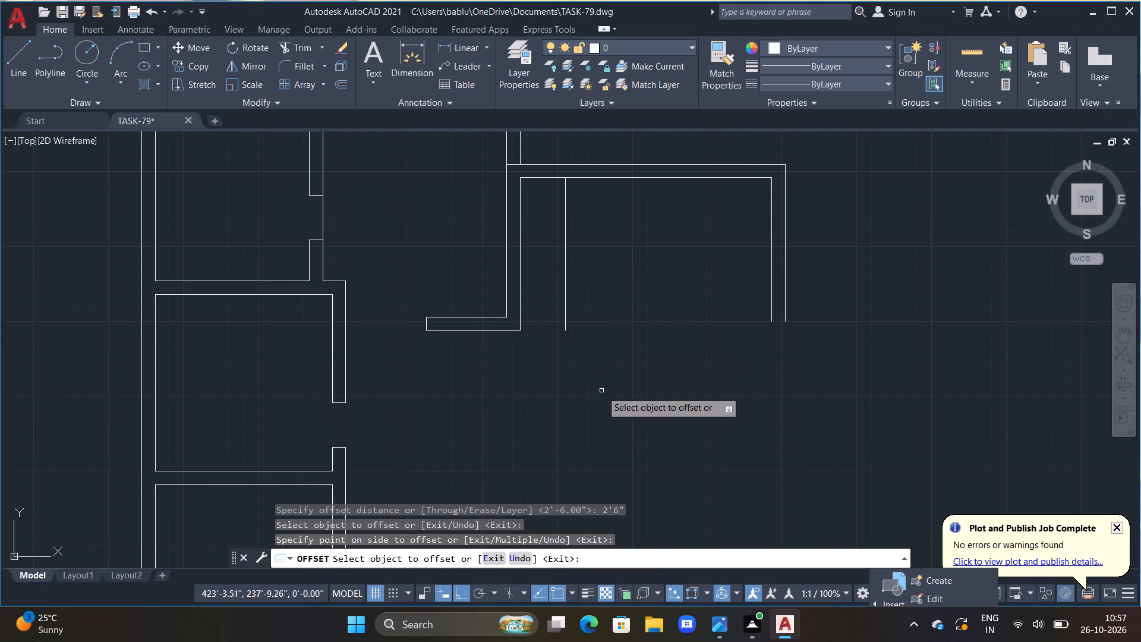
Offset the new vertical line another 9" right to form a partition wall.
{"action": "left_click", "coordinate": [563, 310]}
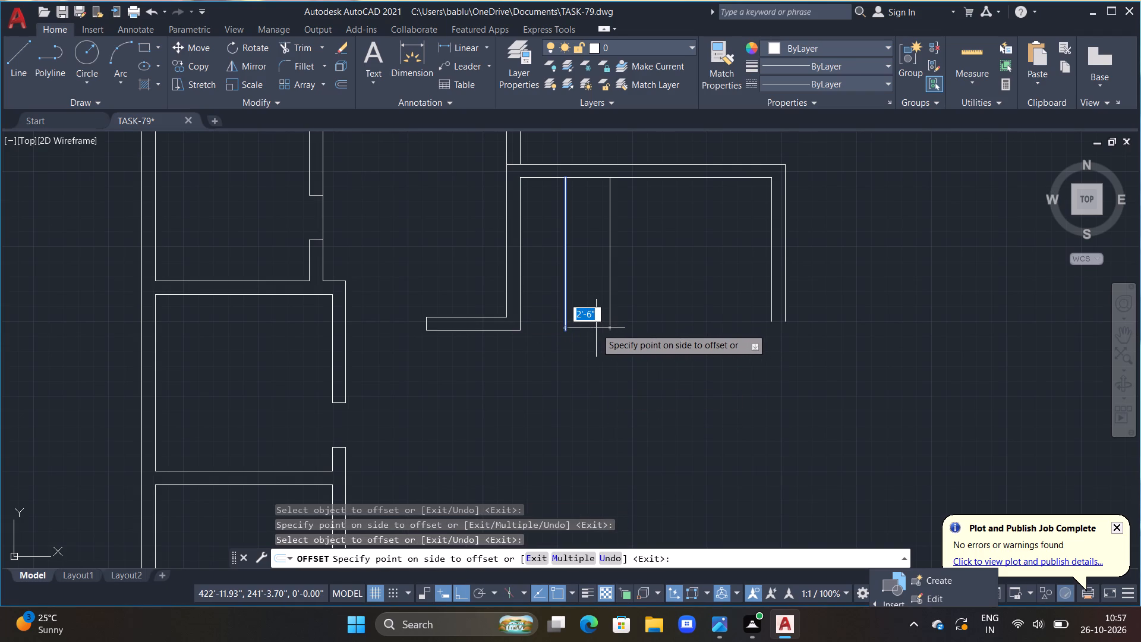
{"action": "type", "text": "9\""}
{"action": "key", "text": "Return"}
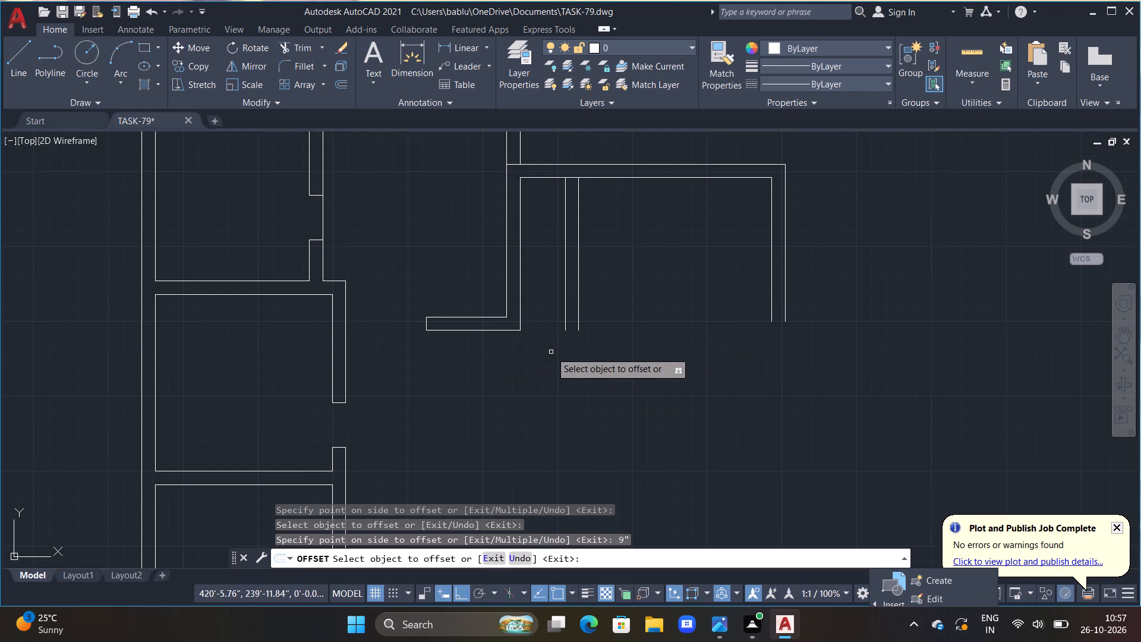
{"action": "key", "text": "Escape"}
{"action": "key", "text": "Escape"}
{"action": "key", "text": "Escape"}
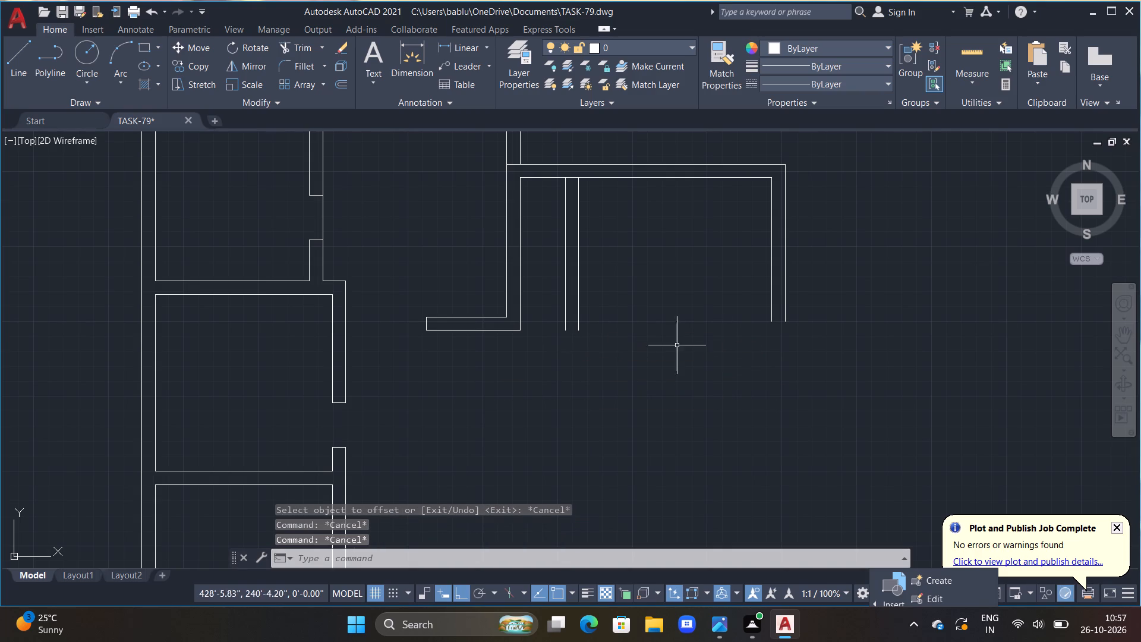
Draw the right room's 10'-9" bottom inner line from the partition, and join it 6" up to the right wall's inner line.
{"action": "scroll", "coordinate": [665, 332], "scroll_direction": "down", "scroll_amount": 2}
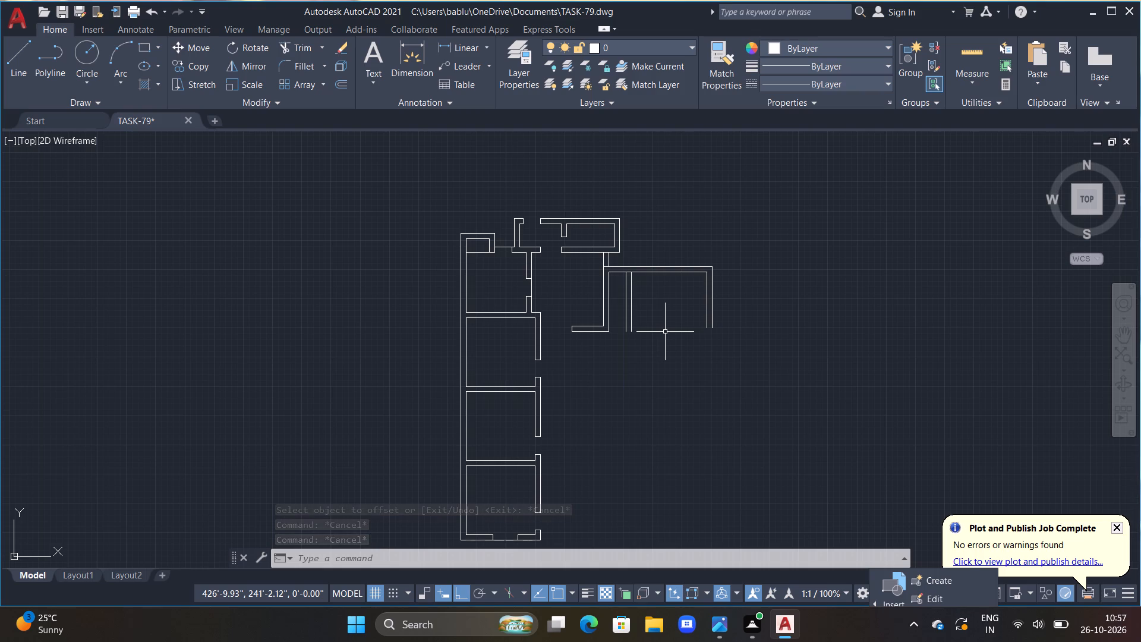
{"action": "scroll", "coordinate": [664, 330], "scroll_direction": "up", "scroll_amount": 1}
{"action": "type", "text": "L"}
{"action": "key", "text": "space"}
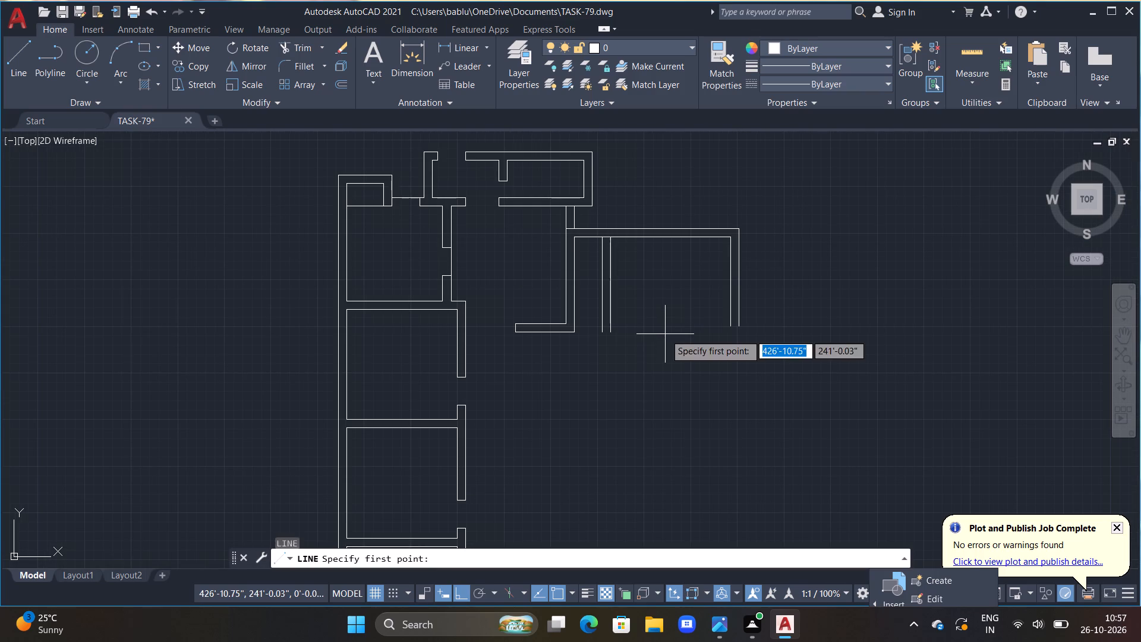
{"action": "left_click", "coordinate": [615, 333]}
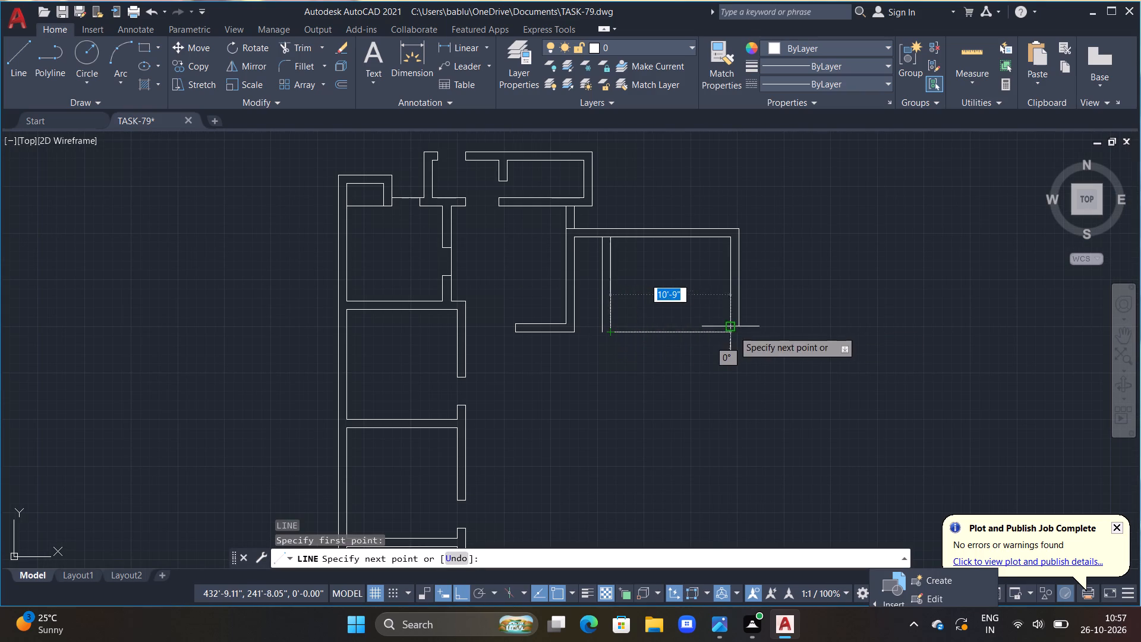
{"action": "left_click", "coordinate": [731, 333]}
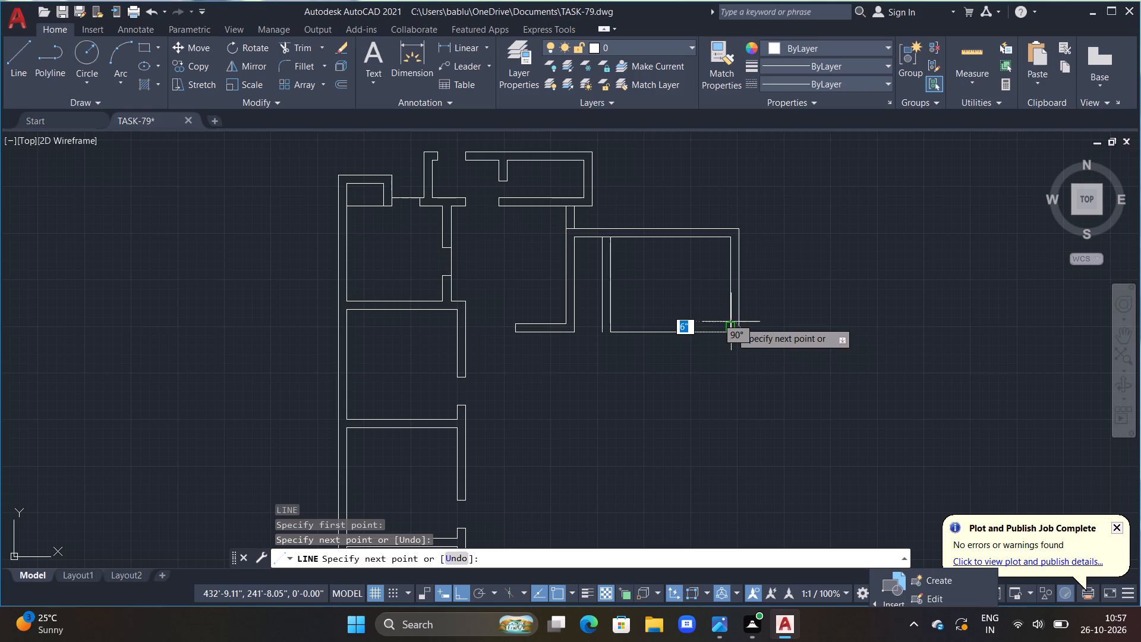
{"action": "left_click", "coordinate": [732, 322]}
{"action": "key", "text": "grave"}
{"action": "scroll", "coordinate": [654, 379], "scroll_direction": "down", "scroll_amount": 1}
{"action": "key", "text": "grave"}
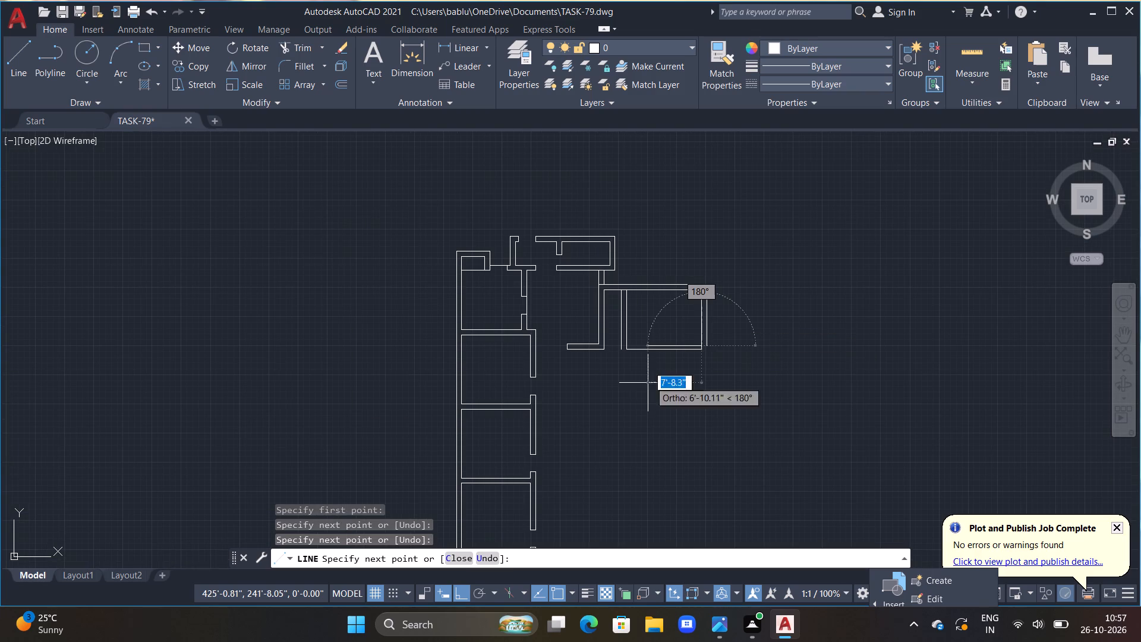
{"action": "key", "text": "Escape"}
{"action": "key", "text": "Escape"}
{"action": "key", "text": "Escape"}
Offset the right room's new bottom line 9" downward to give the bottom wall its thickness.
{"action": "middle_click_drag", "start_coordinate": [672, 367], "coordinate": [606, 345]}
{"action": "scroll", "coordinate": [606, 342], "scroll_direction": "up", "scroll_amount": 1}
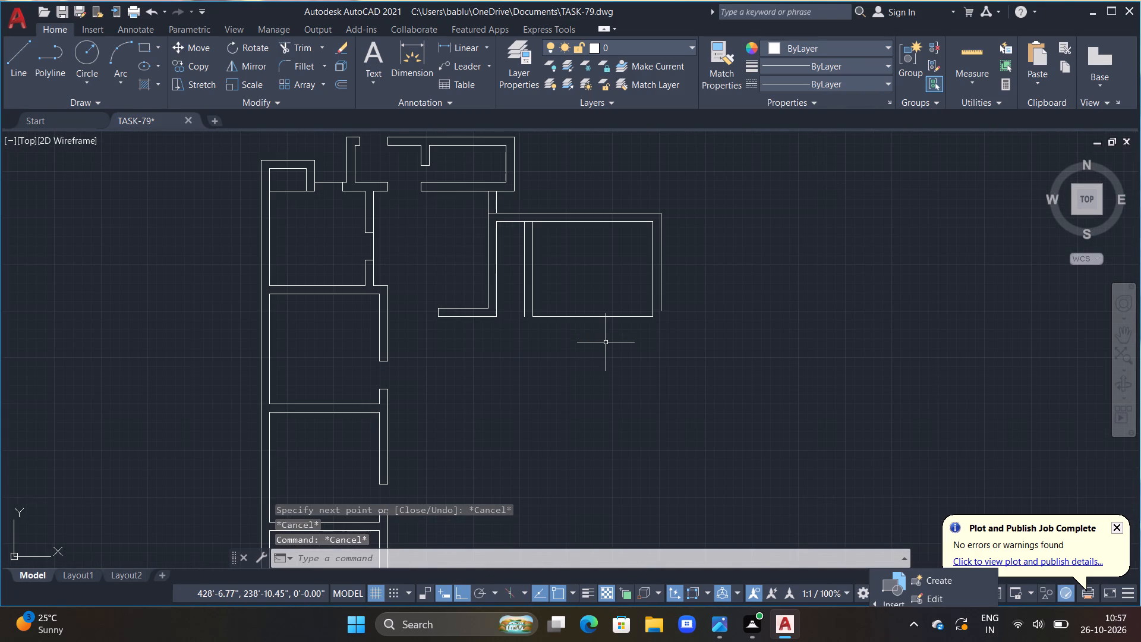
{"action": "type", "text": "OFF 9\""}
{"action": "key", "text": "Return"}
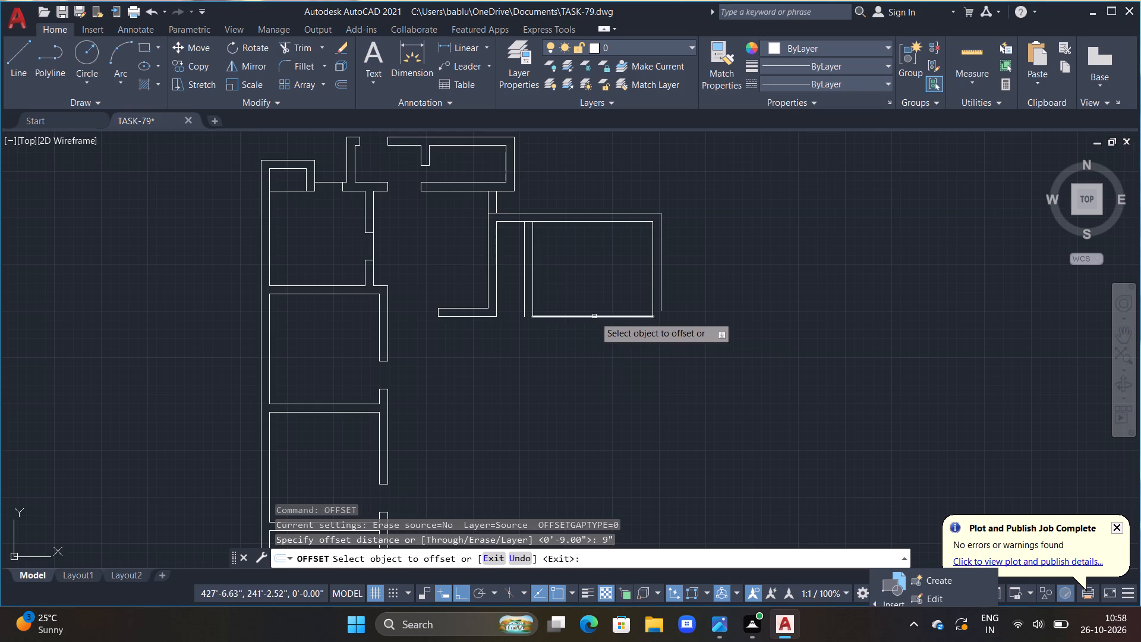
{"action": "left_click", "coordinate": [594, 316]}
{"action": "left_click", "coordinate": [595, 369]}
{"action": "key", "text": "Escape"}
{"action": "key", "text": "Escape"}
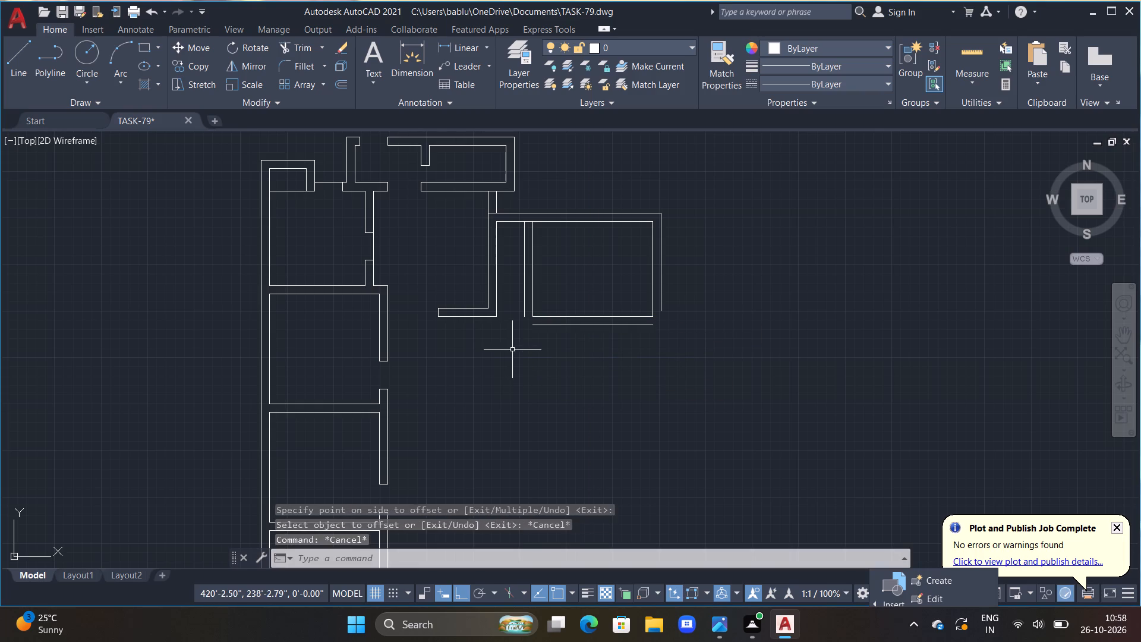
{"action": "key", "text": "Escape"}
{"action": "key", "text": "Escape"}
Draw a short vertical line downward from the partition-side end of the right room's outer bottom line.
{"action": "scroll", "coordinate": [547, 337], "scroll_direction": "up", "scroll_amount": 1}
{"action": "middle_click_drag", "start_coordinate": [527, 344], "coordinate": [587, 331]}
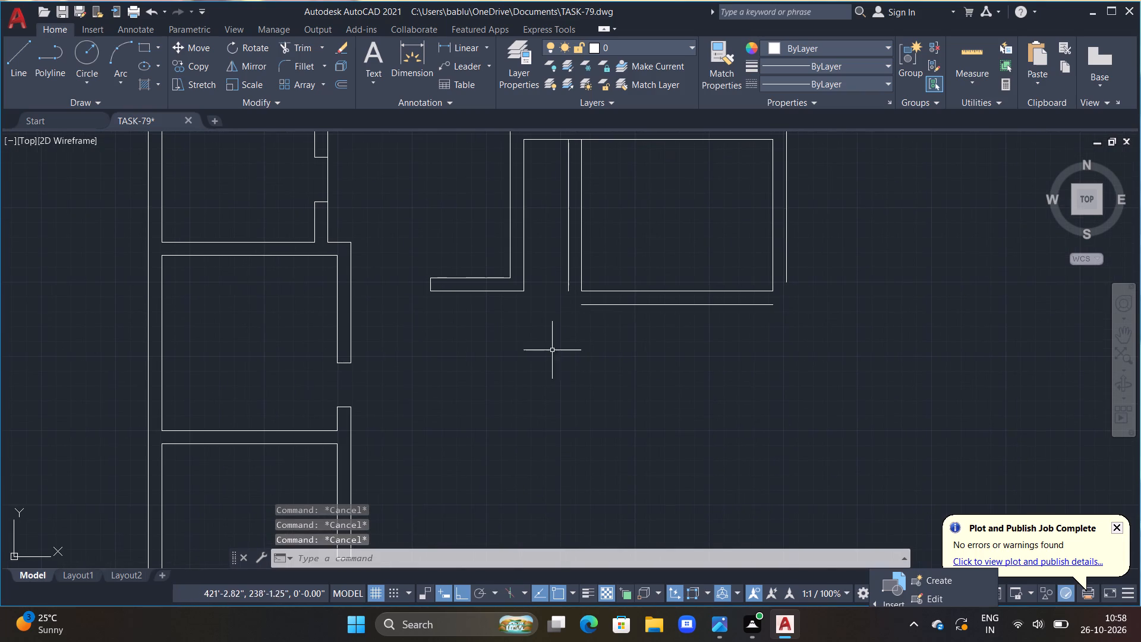
{"action": "scroll", "coordinate": [627, 351], "scroll_direction": "down", "scroll_amount": 1}
{"action": "middle_click_drag", "start_coordinate": [636, 347], "coordinate": [582, 341]}
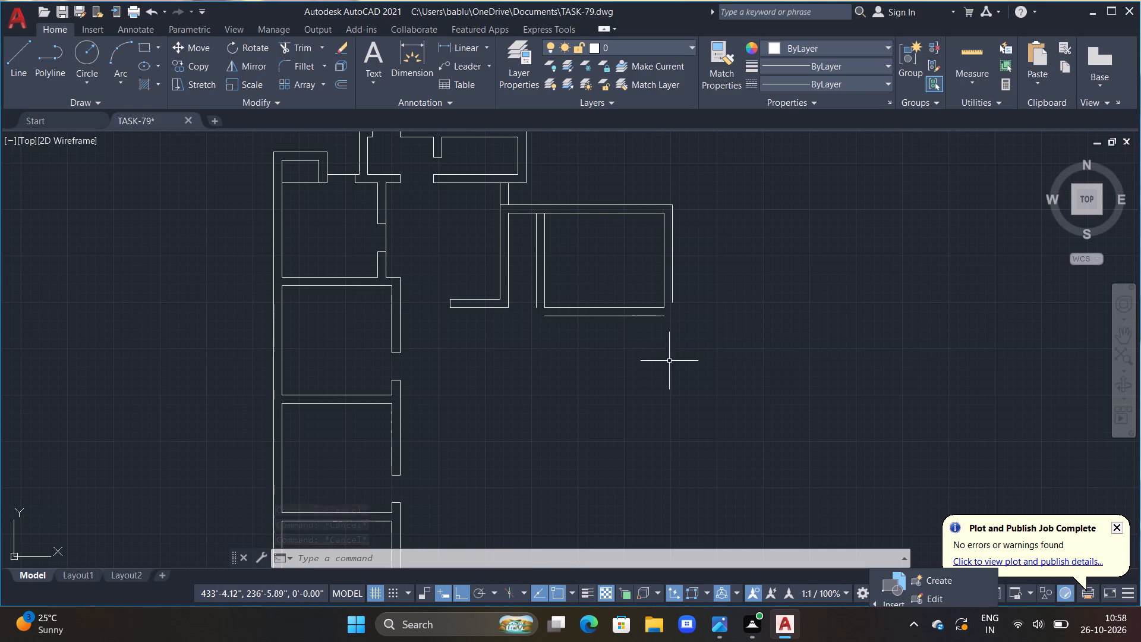
{"action": "middle_click_drag", "start_coordinate": [573, 285], "coordinate": [592, 368]}
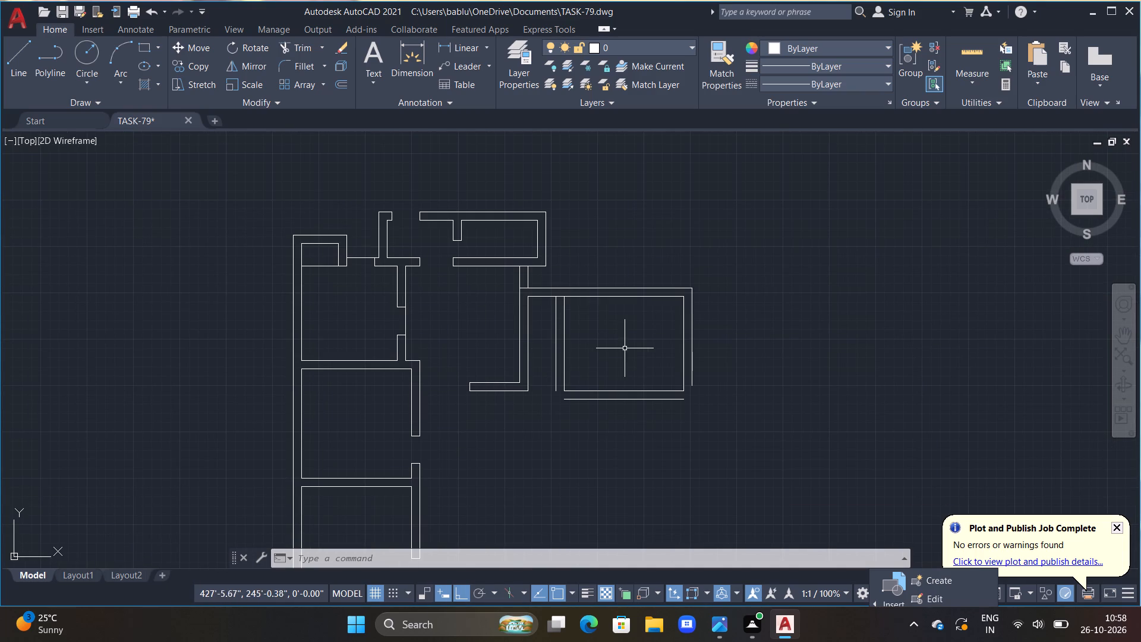
{"action": "scroll", "coordinate": [686, 310], "scroll_direction": "up", "scroll_amount": 1}
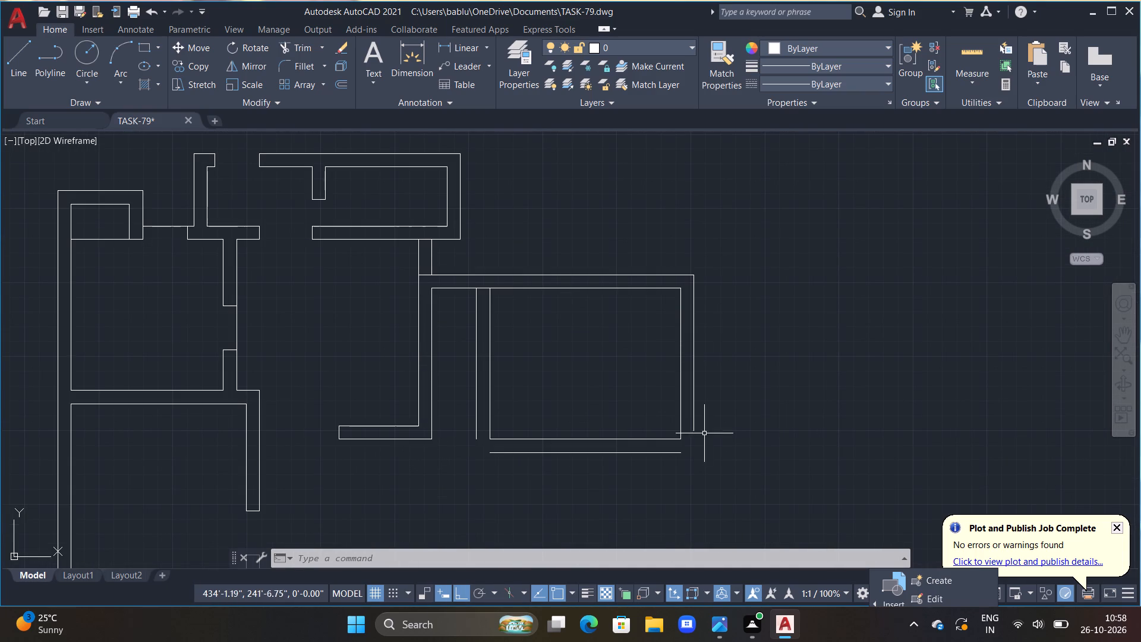
{"action": "middle_click_drag", "start_coordinate": [703, 439], "coordinate": [680, 414]}
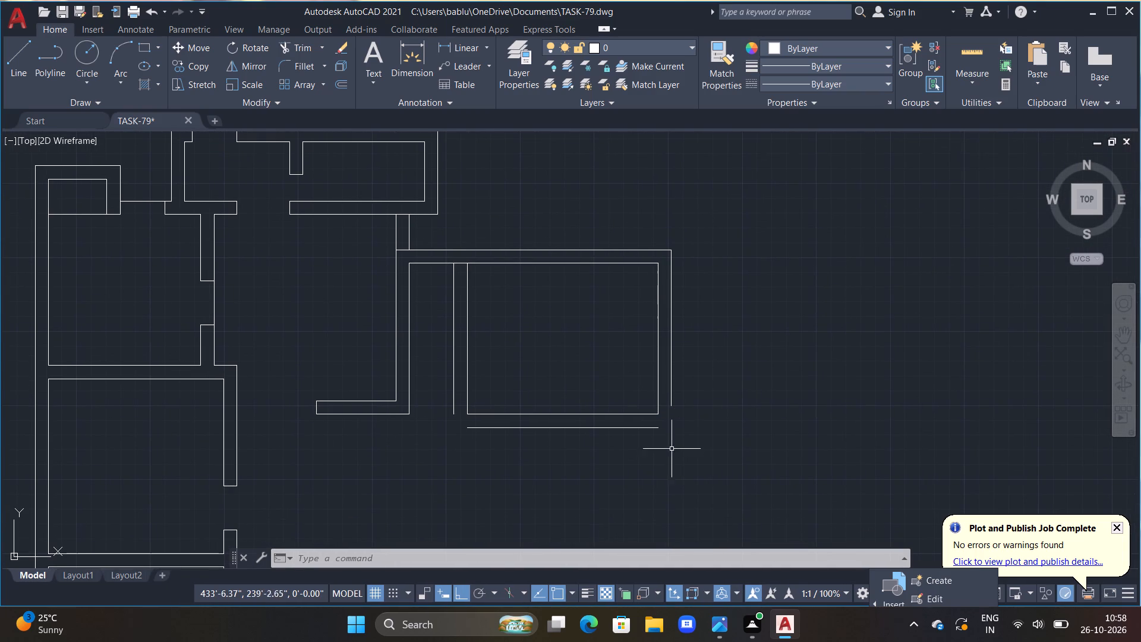
{"action": "scroll", "coordinate": [668, 424], "scroll_direction": "up", "scroll_amount": 1}
{"action": "scroll", "coordinate": [673, 443], "scroll_direction": "down", "scroll_amount": 1}
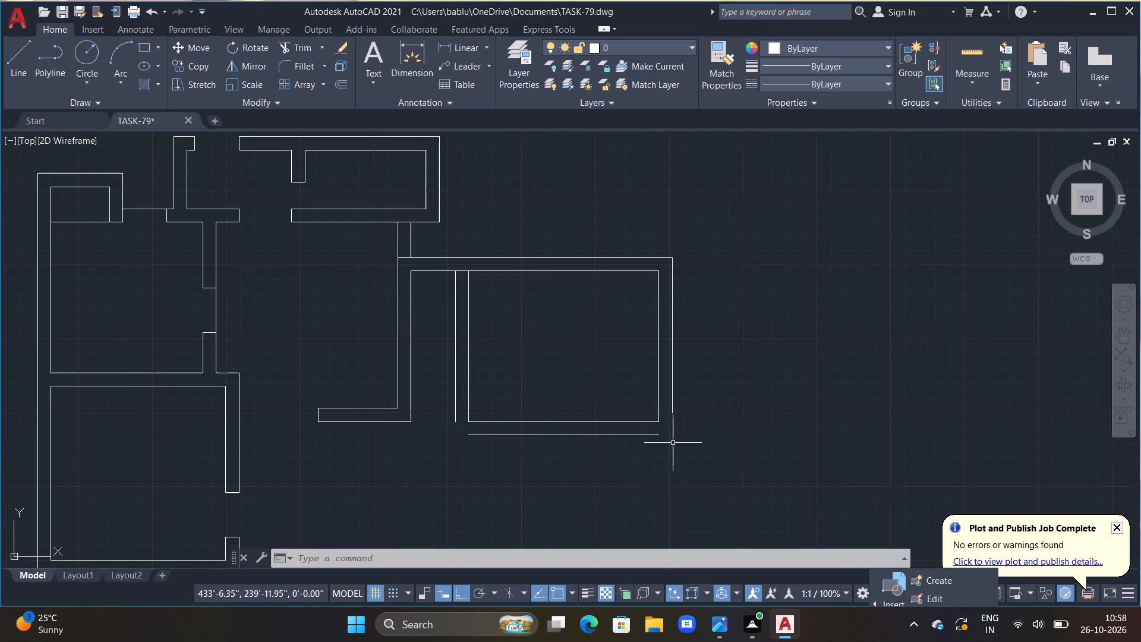
{"action": "middle_click_drag", "start_coordinate": [515, 451], "coordinate": [563, 388]}
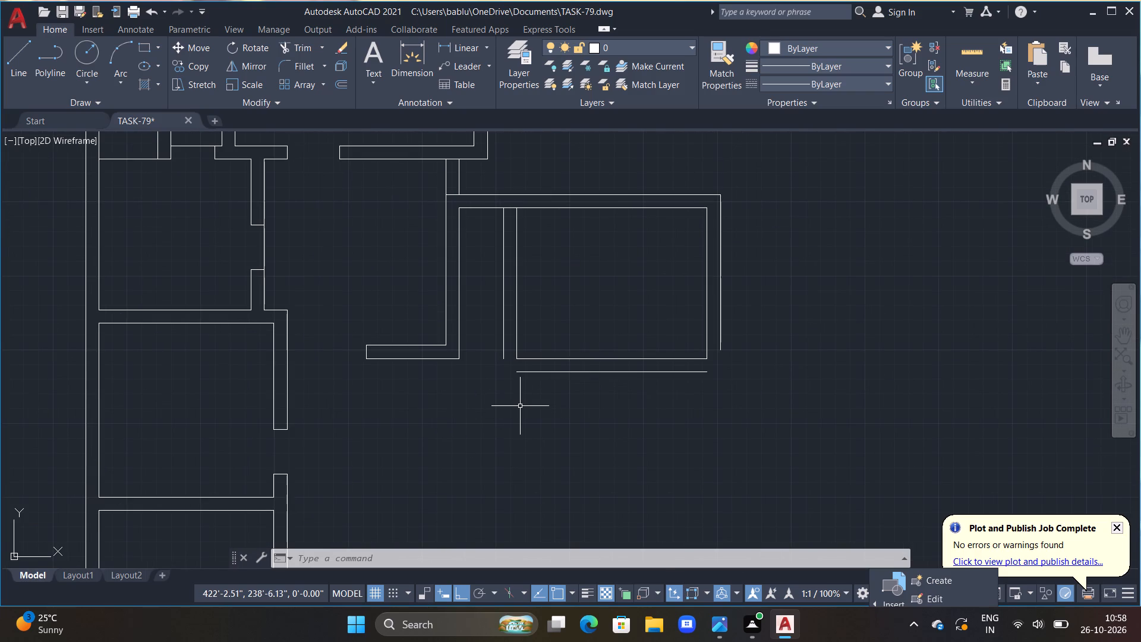
{"action": "type", "text": "L"}
{"action": "key", "text": "space"}
{"action": "left_click", "coordinate": [519, 373]}
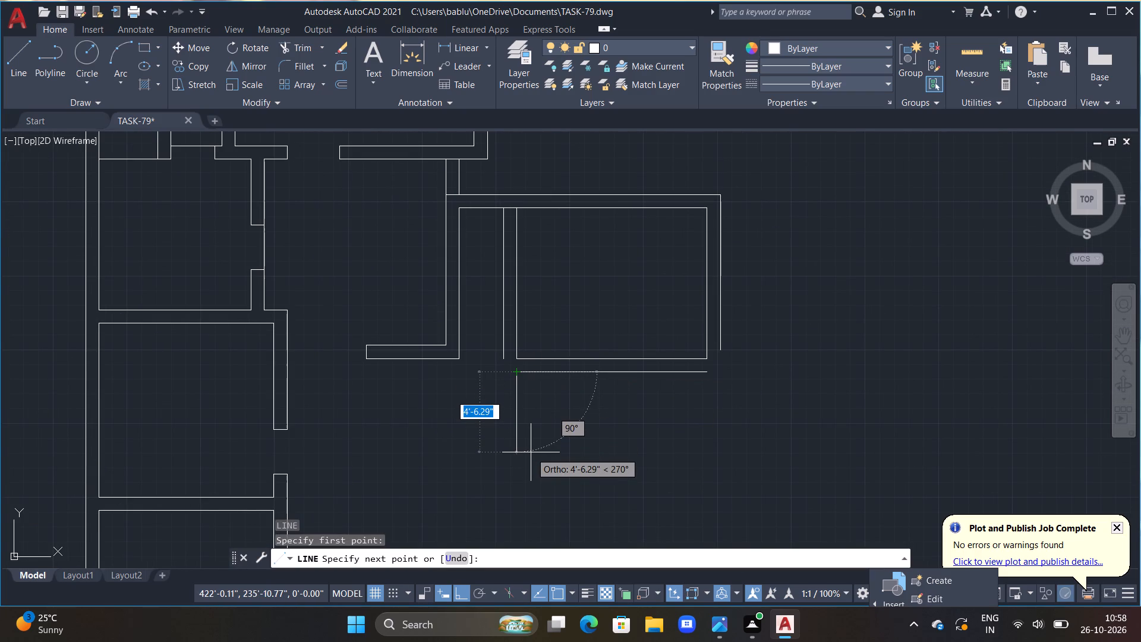
{"action": "left_click", "coordinate": [530, 439]}
{"action": "key", "text": "Escape"}
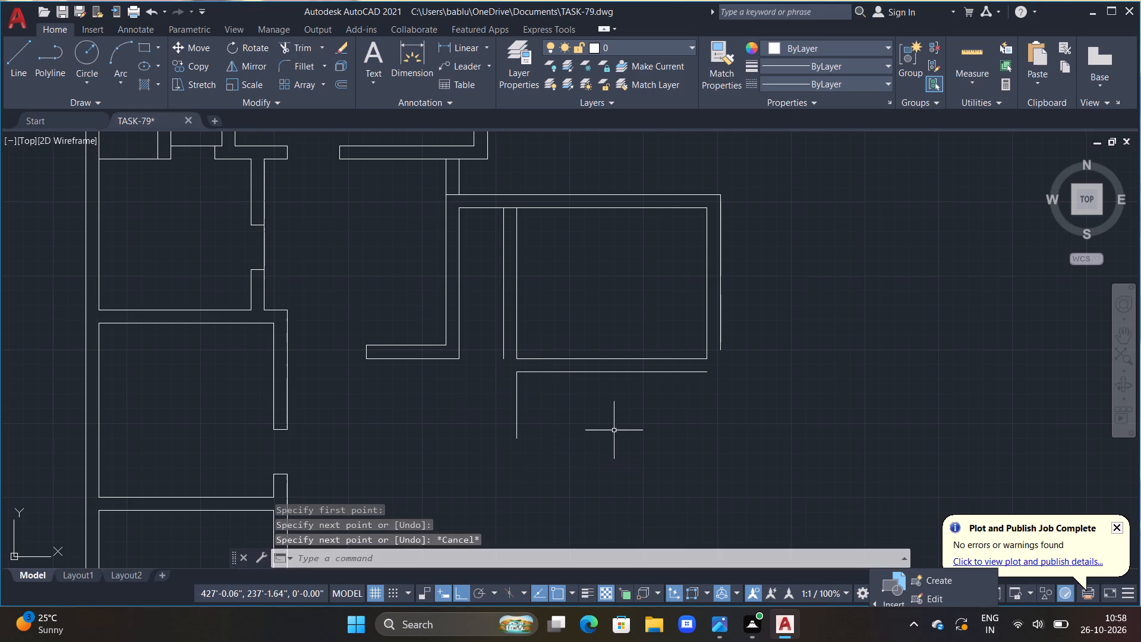
Offset the right room's outer bottom line 11' downward and that copy another 9" to form the lower room's bottom wall.
{"action": "middle_click_drag", "start_coordinate": [644, 424], "coordinate": [641, 377]}
{"action": "key", "text": "Escape"}
{"action": "type", "text": "OFF"}
{"action": "key", "text": "space"}
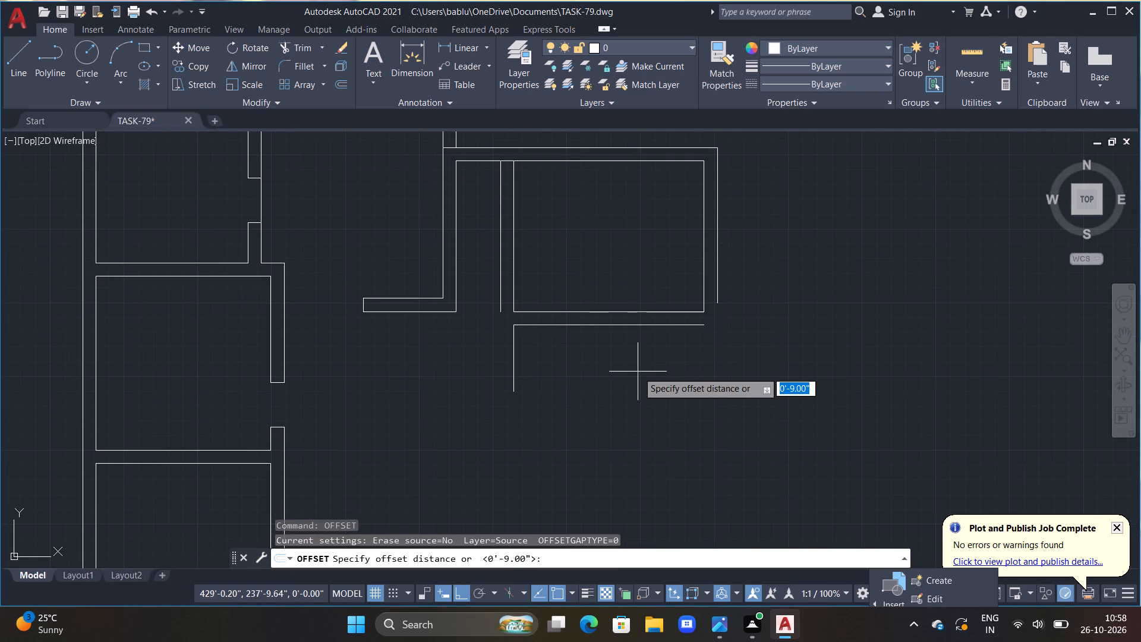
{"action": "type", "text": "11"}
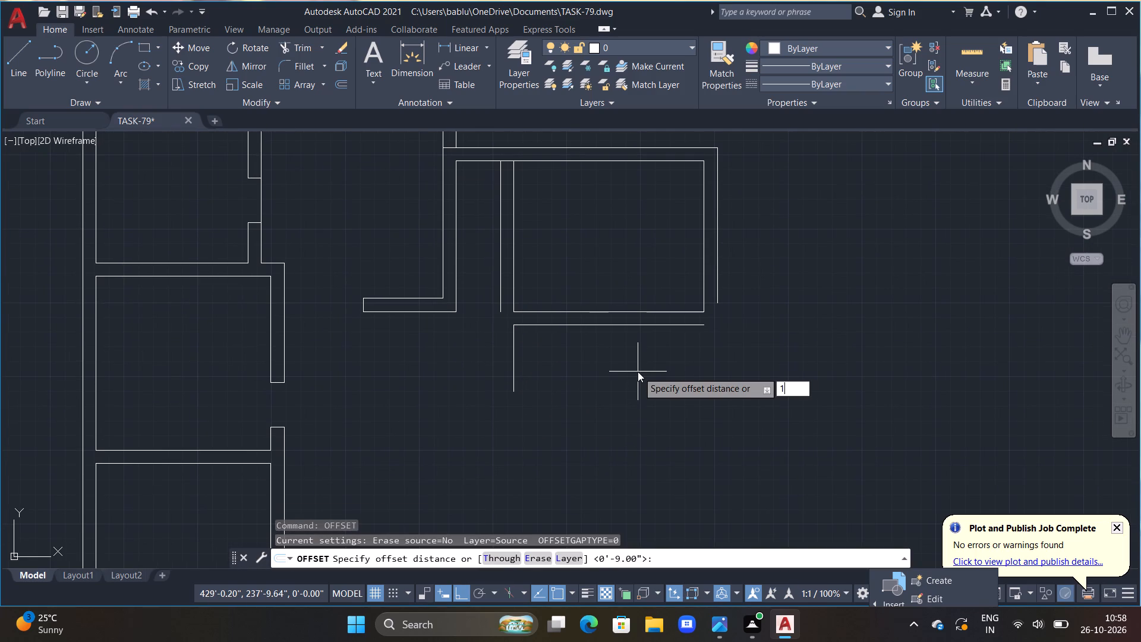
{"action": "key", "text": "apostrophe"}
{"action": "key", "text": "Return"}
{"action": "middle_click_drag", "start_coordinate": [631, 374], "coordinate": [619, 324]}
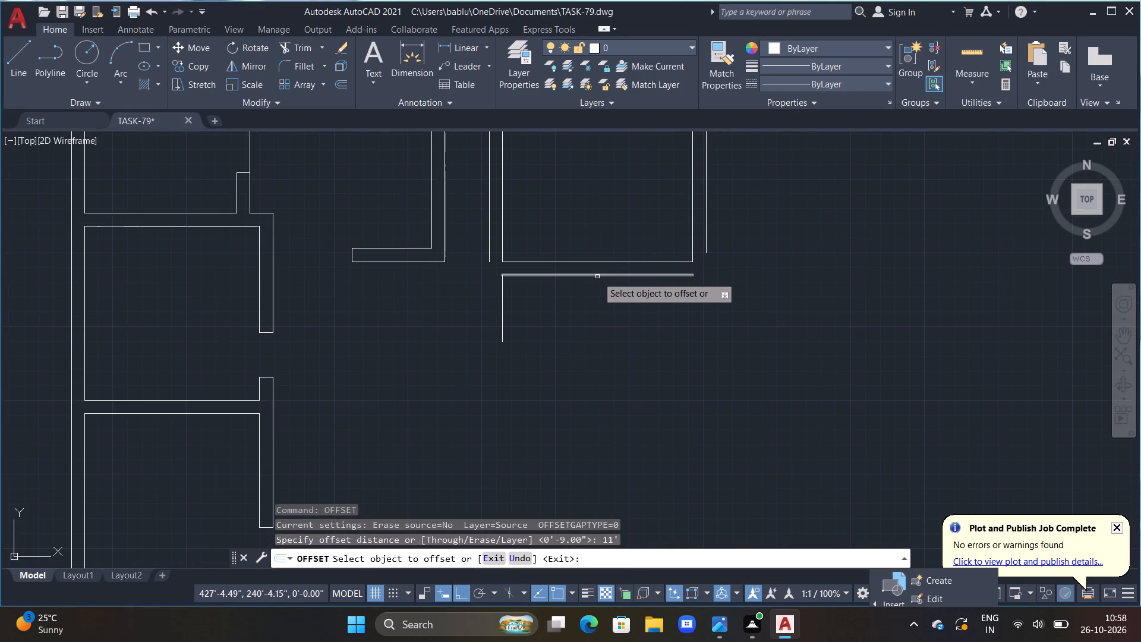
{"action": "left_click", "coordinate": [597, 276]}
{"action": "left_click", "coordinate": [614, 408]}
{"action": "middle_click_drag", "start_coordinate": [628, 427], "coordinate": [631, 345]}
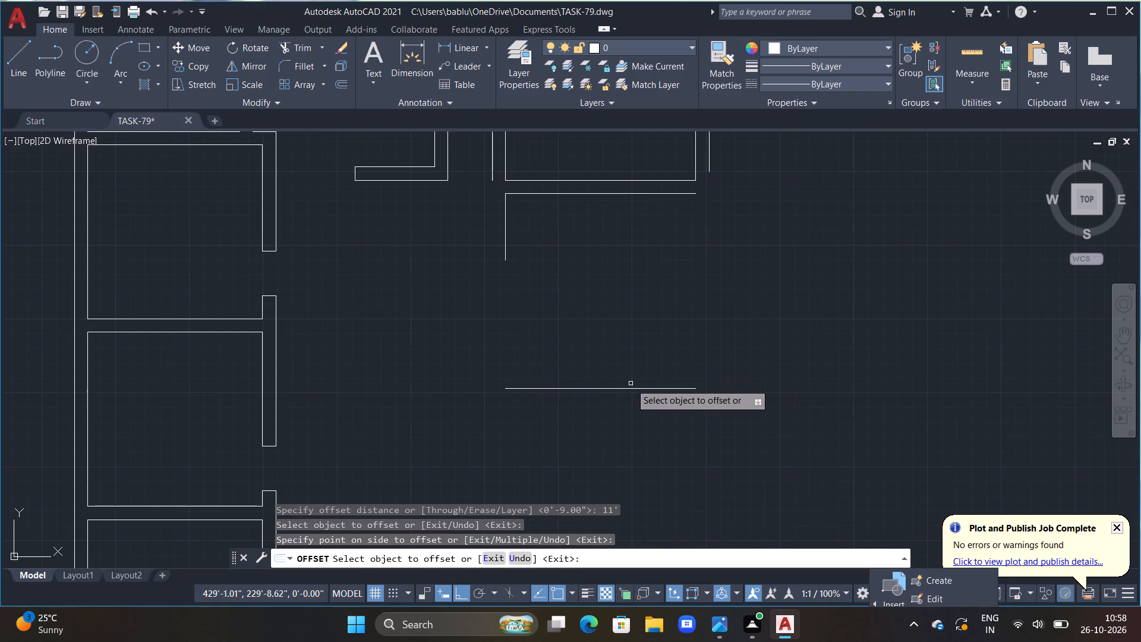
{"action": "left_click", "coordinate": [633, 389]}
{"action": "type", "text": "9\""}
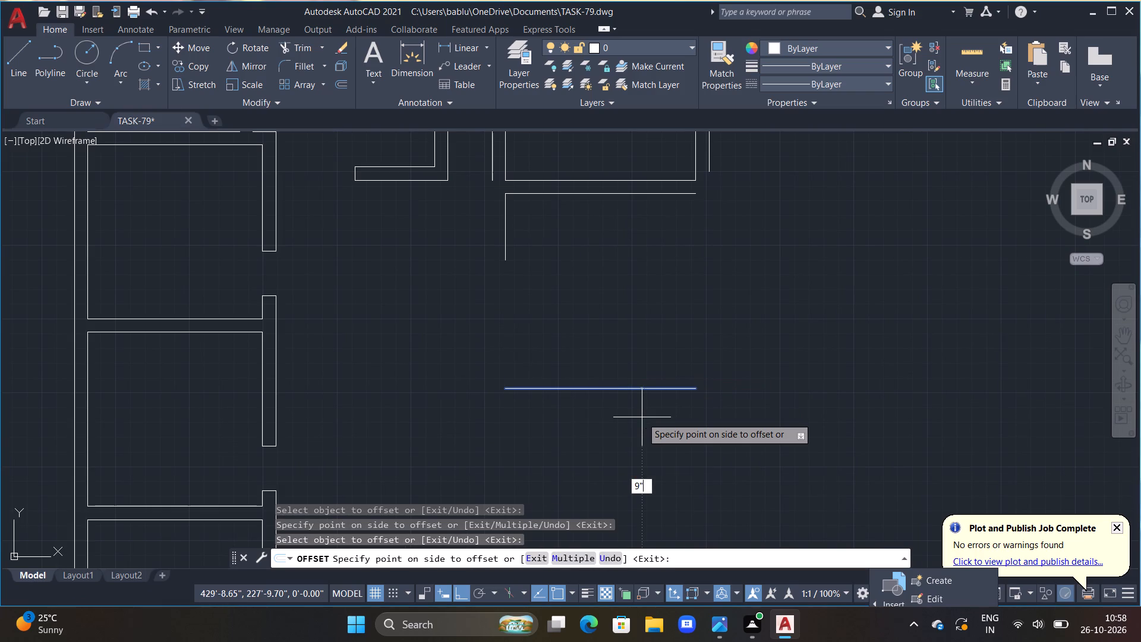
{"action": "key", "text": "Return"}
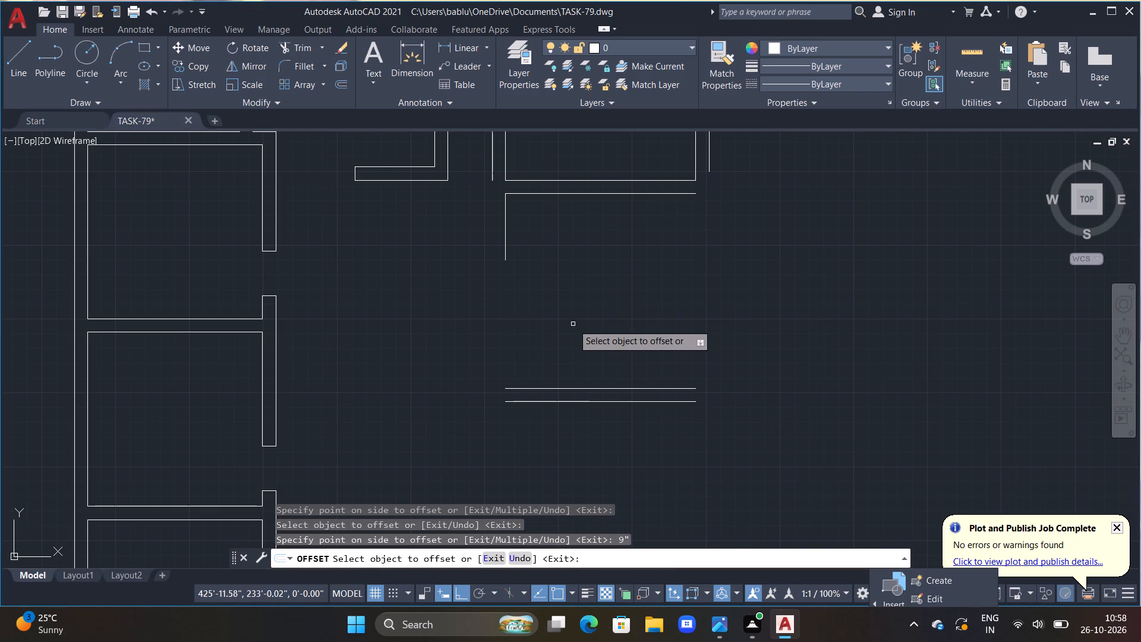
Offset the lower room's short vertical line 19' to the right and that copy another 9" to form its right wall.
{"action": "left_click_drag", "start_coordinate": [505, 238], "coordinate": [551, 250]}
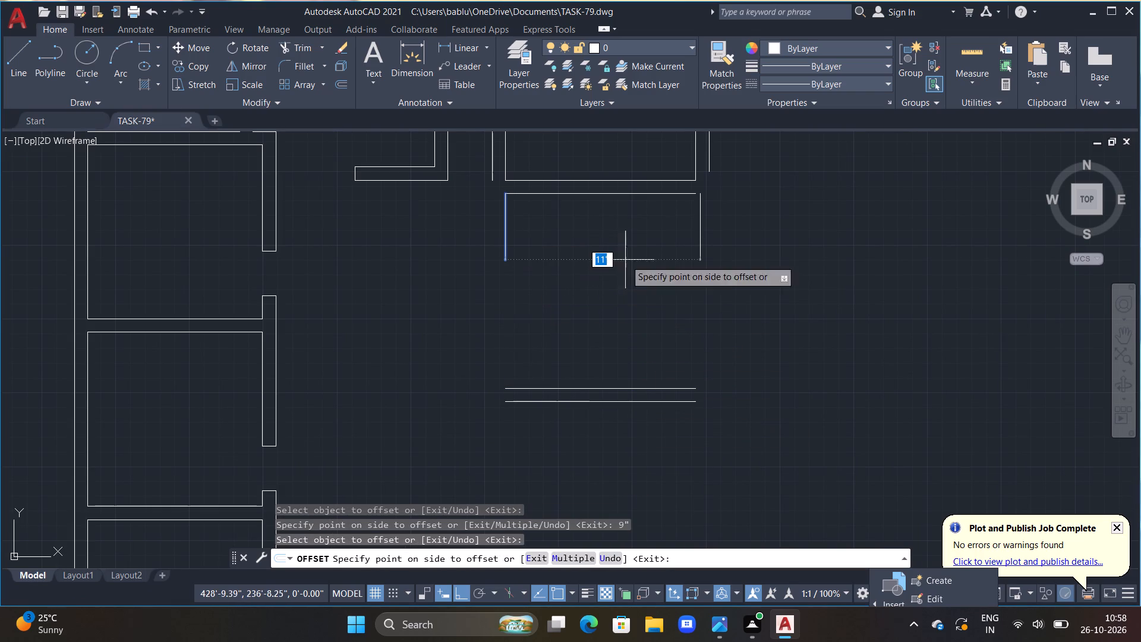
{"action": "type", "text": "19'"}
{"action": "key", "text": "Return"}
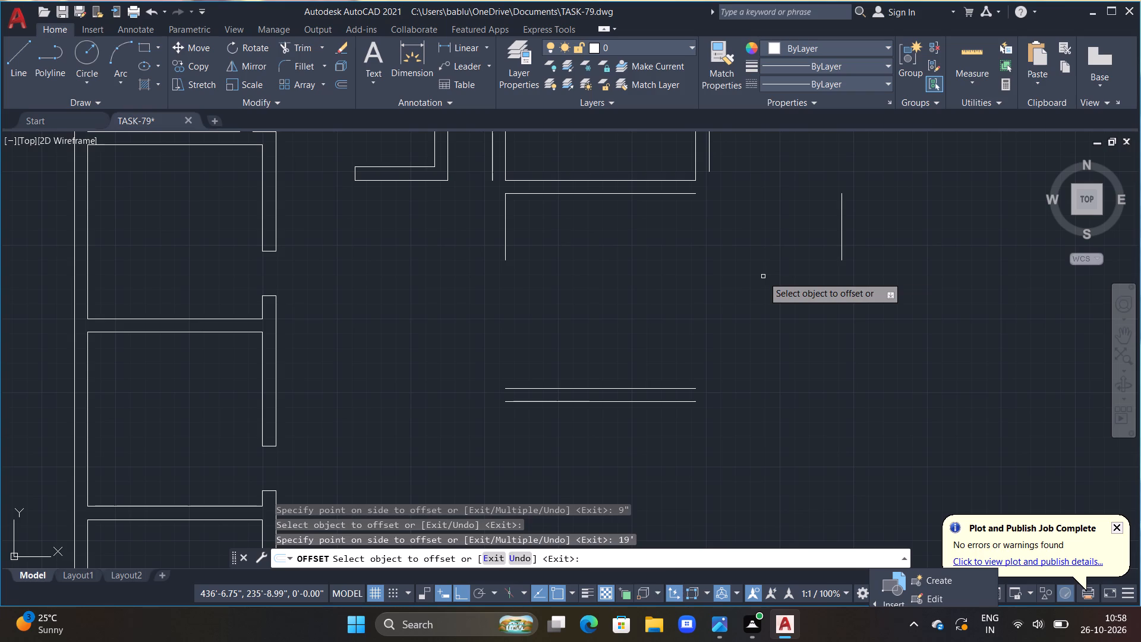
{"action": "middle_click_drag", "start_coordinate": [736, 295], "coordinate": [653, 349]}
{"action": "left_click", "coordinate": [758, 272]}
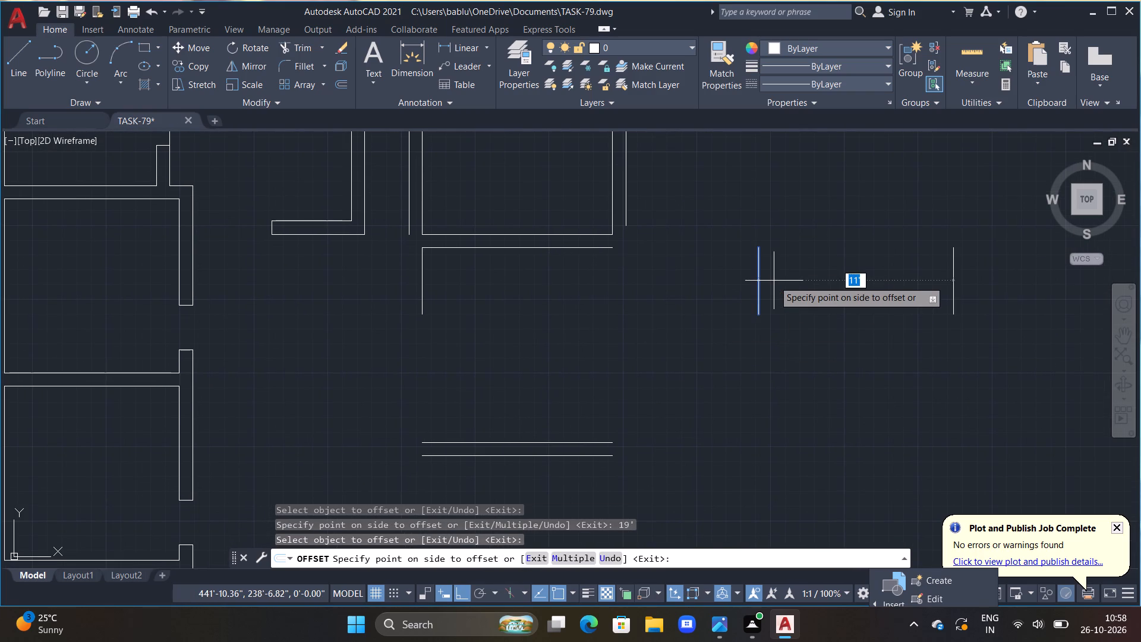
{"action": "type", "text": "9\""}
{"action": "key", "text": "Return"}
{"action": "key", "text": "Escape"}
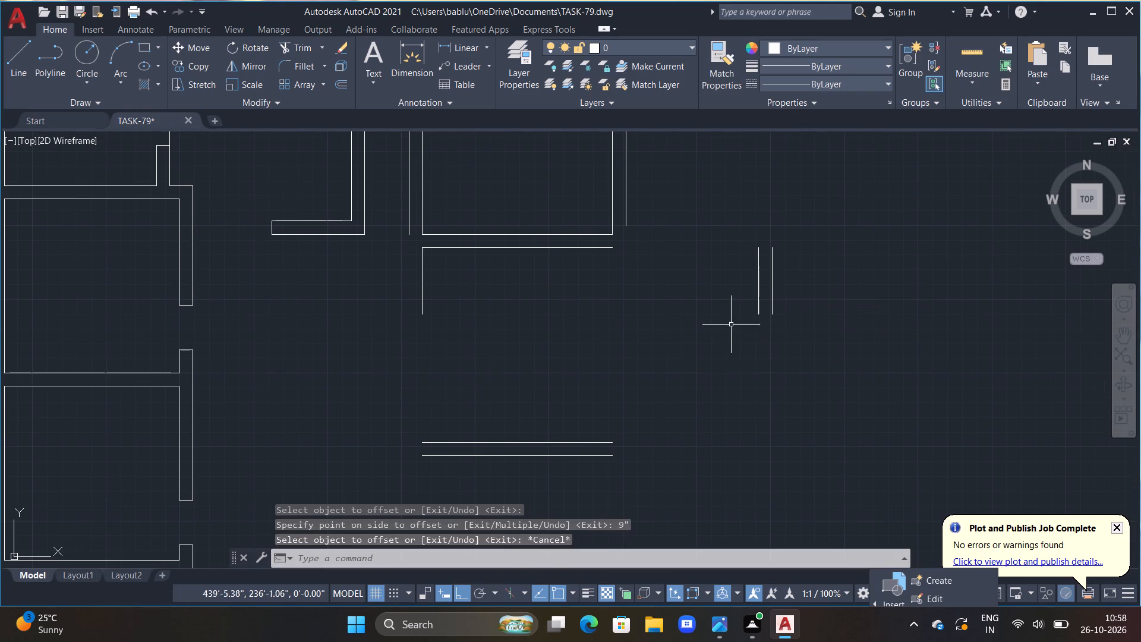
{"action": "key", "text": "Escape"}
Extend the right room's outer wall line down 6" and draw lines 8'-3" across and down to the lower room's outer right wall.
{"action": "scroll", "coordinate": [650, 224], "scroll_direction": "up", "scroll_amount": 1}
{"action": "key", "text": "l"}
{"action": "key", "text": "space"}
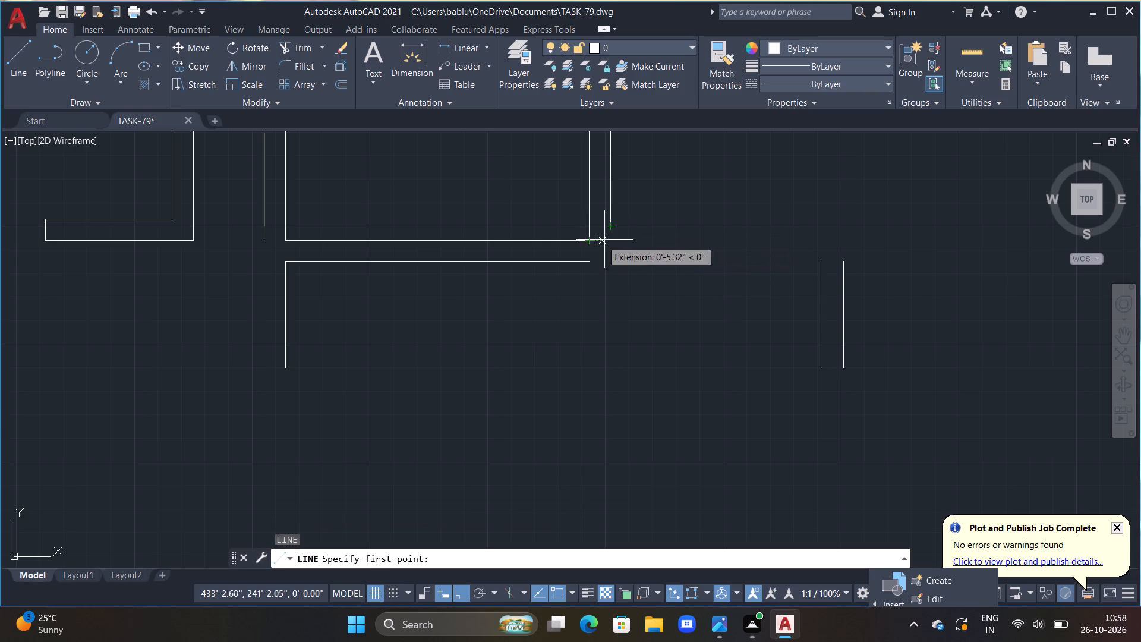
{"action": "left_click", "coordinate": [611, 240]}
{"action": "left_click", "coordinate": [611, 231]}
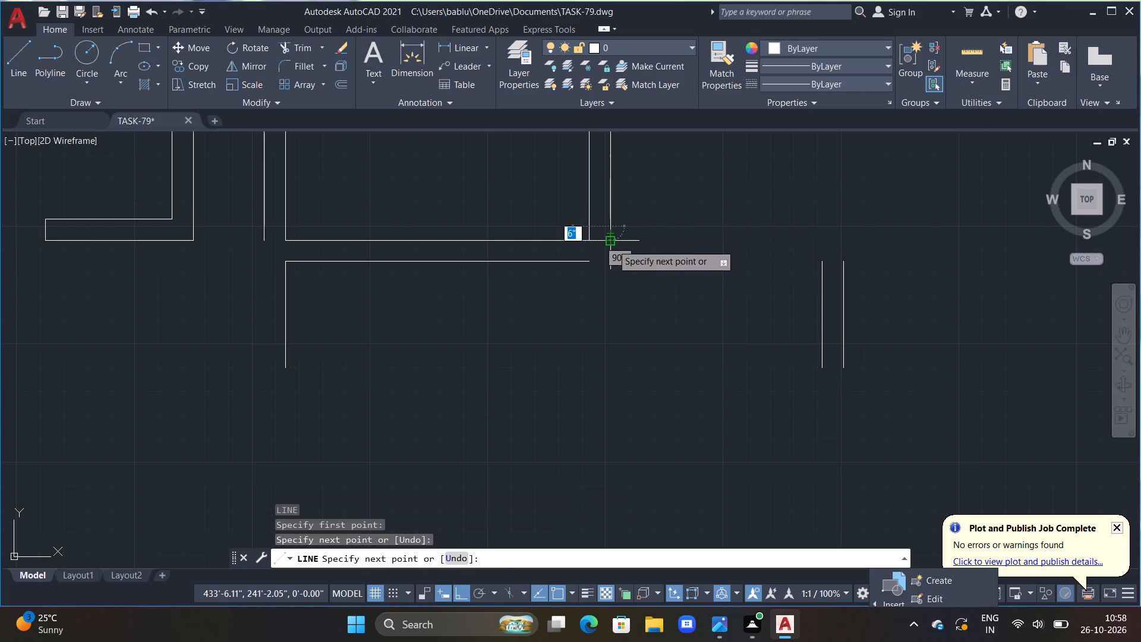
{"action": "left_click", "coordinate": [612, 242]}
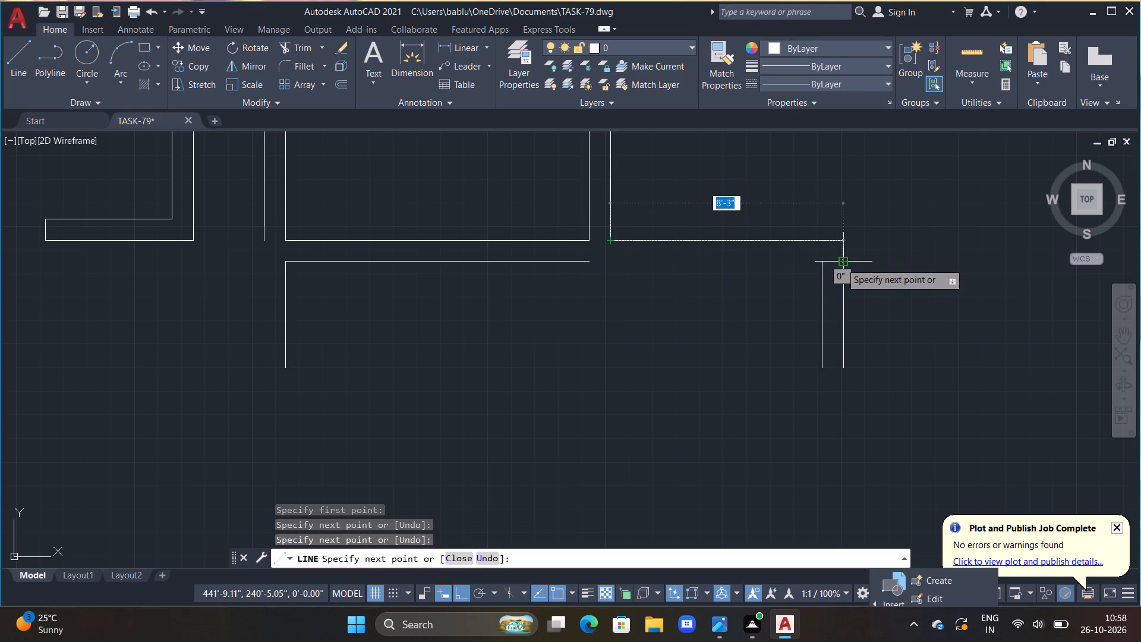
{"action": "left_click", "coordinate": [840, 242]}
{"action": "left_click", "coordinate": [842, 260]}
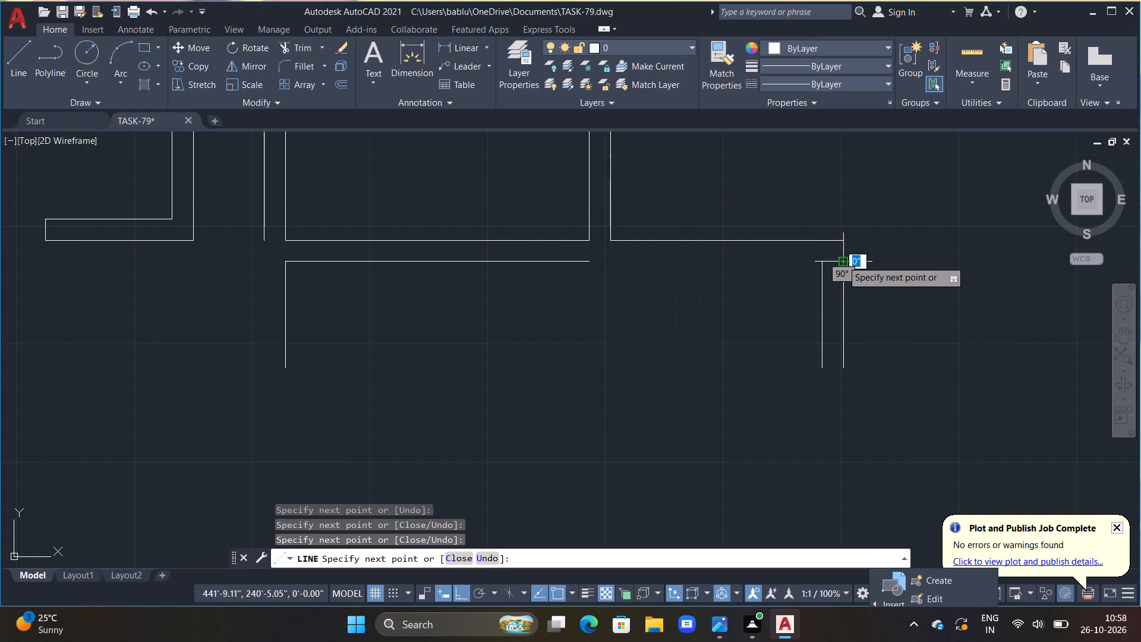
{"action": "key", "text": "Escape"}
Extend the lower room's inner top line to its inner right wall line.
{"action": "middle_click_drag", "start_coordinate": [602, 318], "coordinate": [609, 308]}
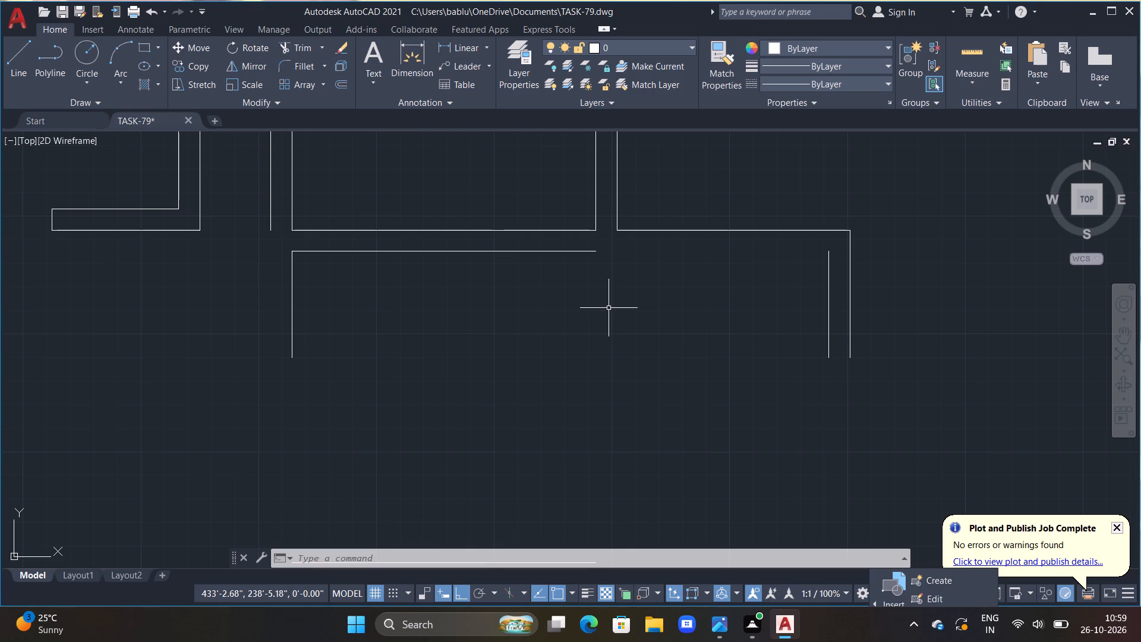
{"action": "type", "text": "EX"}
{"action": "key", "text": "space"}
{"action": "left_click", "coordinate": [578, 253]}
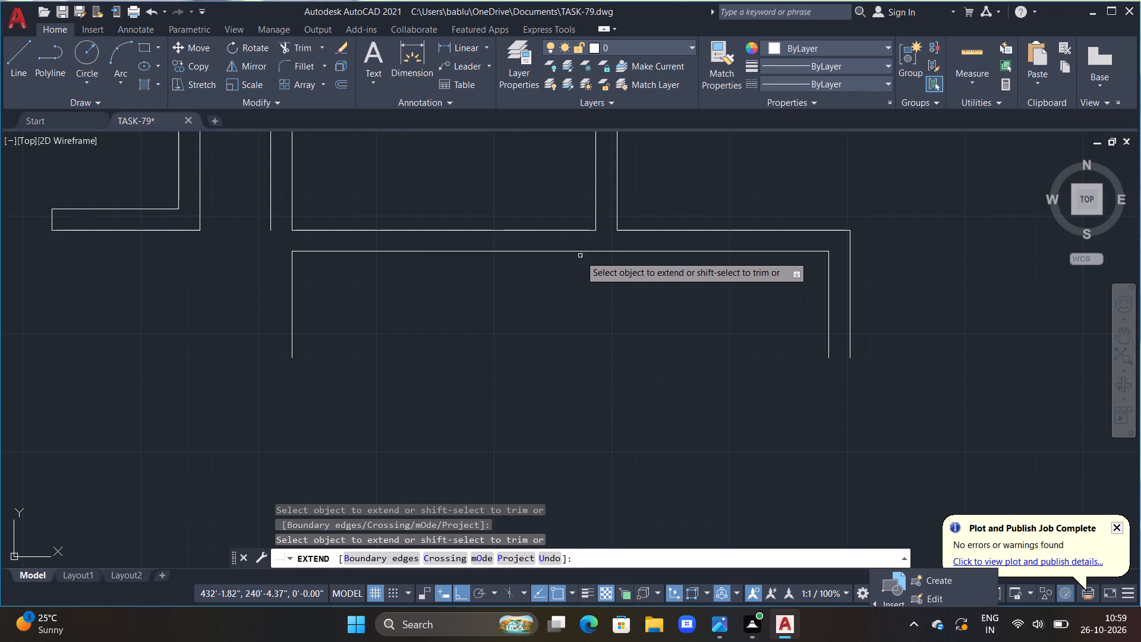
{"action": "scroll", "coordinate": [617, 348], "scroll_direction": "down", "scroll_amount": 2}
{"action": "middle_click_drag", "start_coordinate": [598, 378], "coordinate": [581, 278]}
{"action": "key", "text": "Escape"}
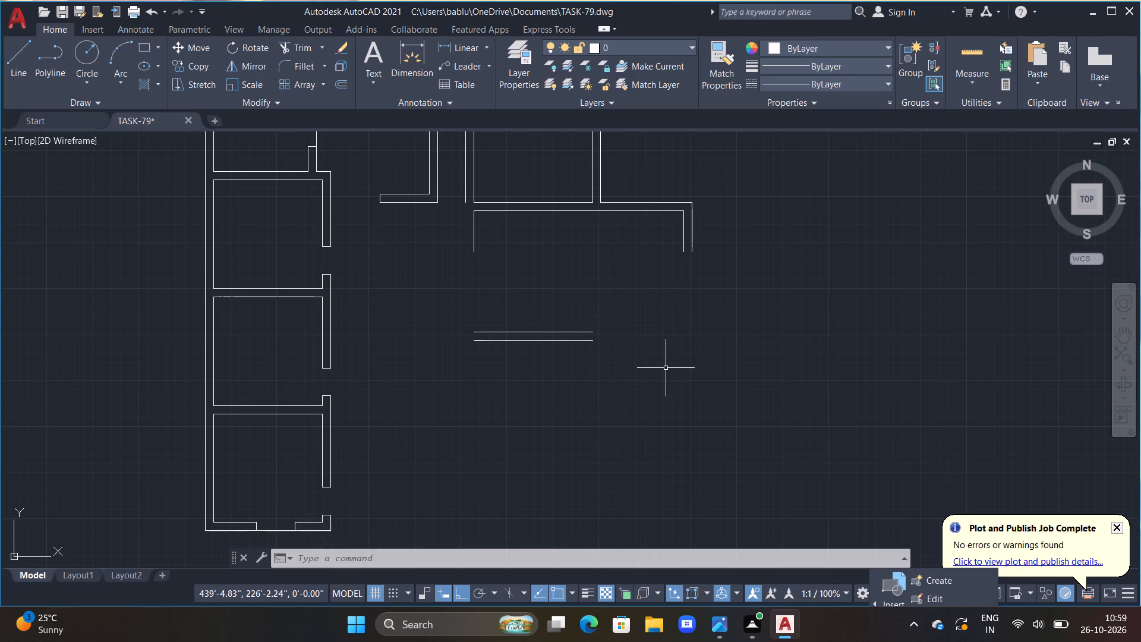
Draw a line from the lower room's inner right wall end down to inner bottom line level and 8'-3" across to that line's end.
{"action": "key", "text": "l"}
{"action": "key", "text": "space"}
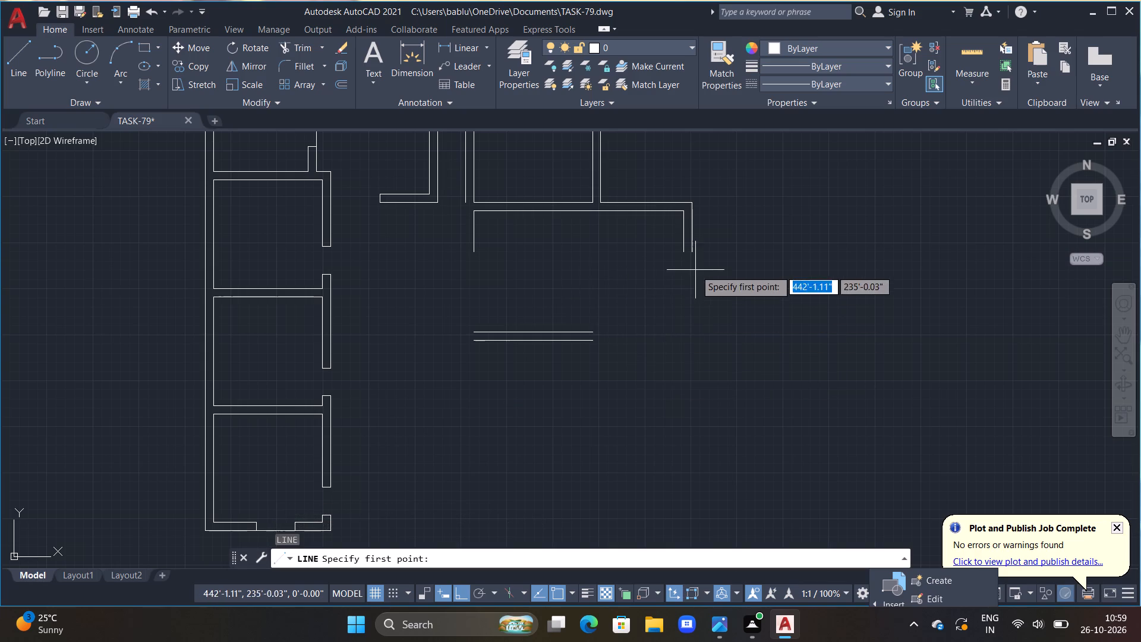
{"action": "left_click", "coordinate": [682, 254]}
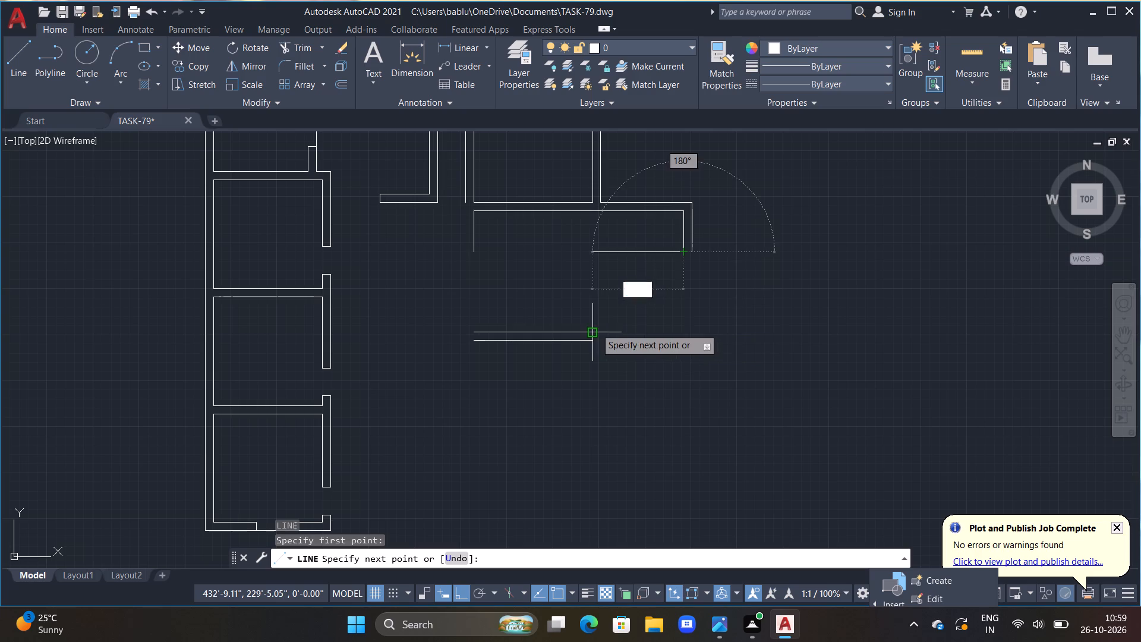
{"action": "left_click", "coordinate": [684, 333]}
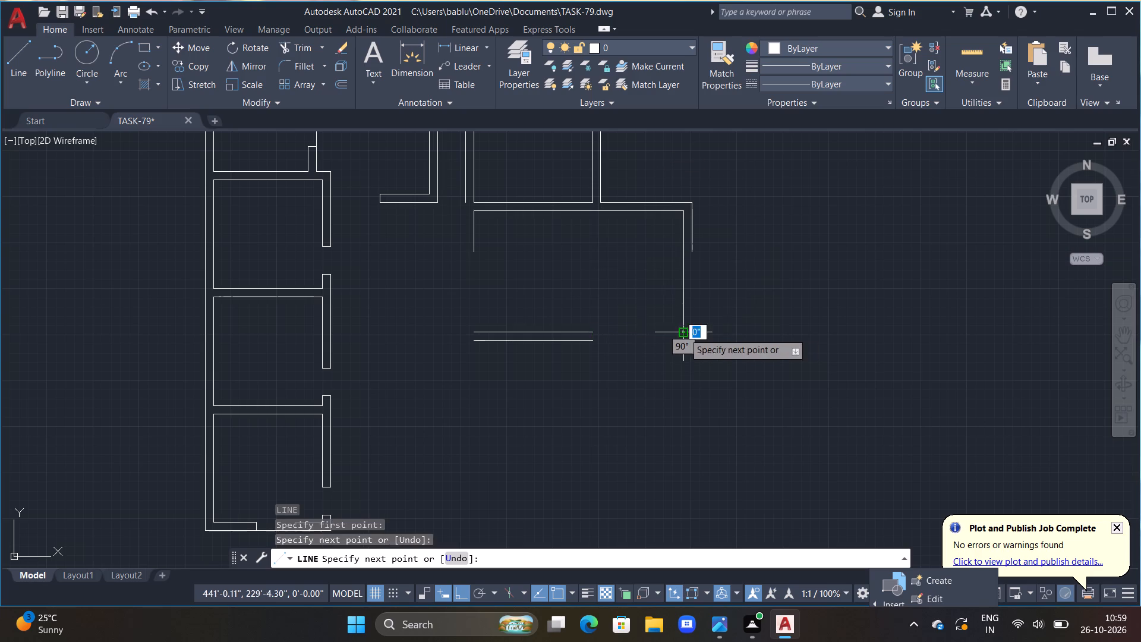
{"action": "left_click", "coordinate": [590, 333]}
{"action": "key", "text": "Escape"}
Draw a long vertical line from the end of the lower room's outer right wall line down well past its bottom wall.
{"action": "key", "text": "l"}
{"action": "key", "text": "space"}
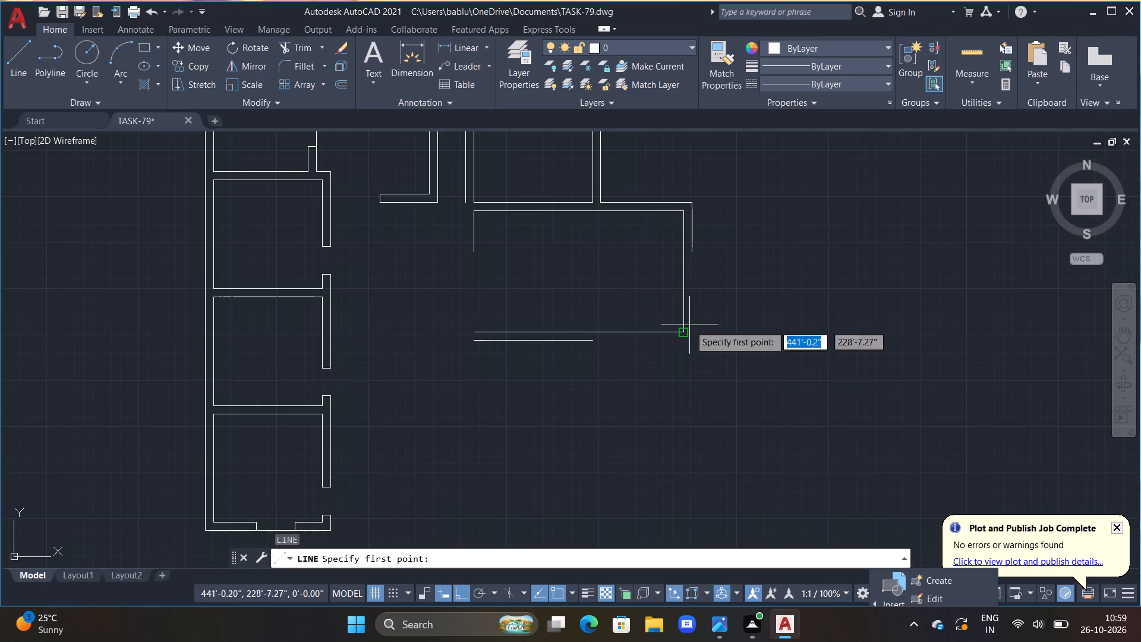
{"action": "double_click", "coordinate": [693, 255]}
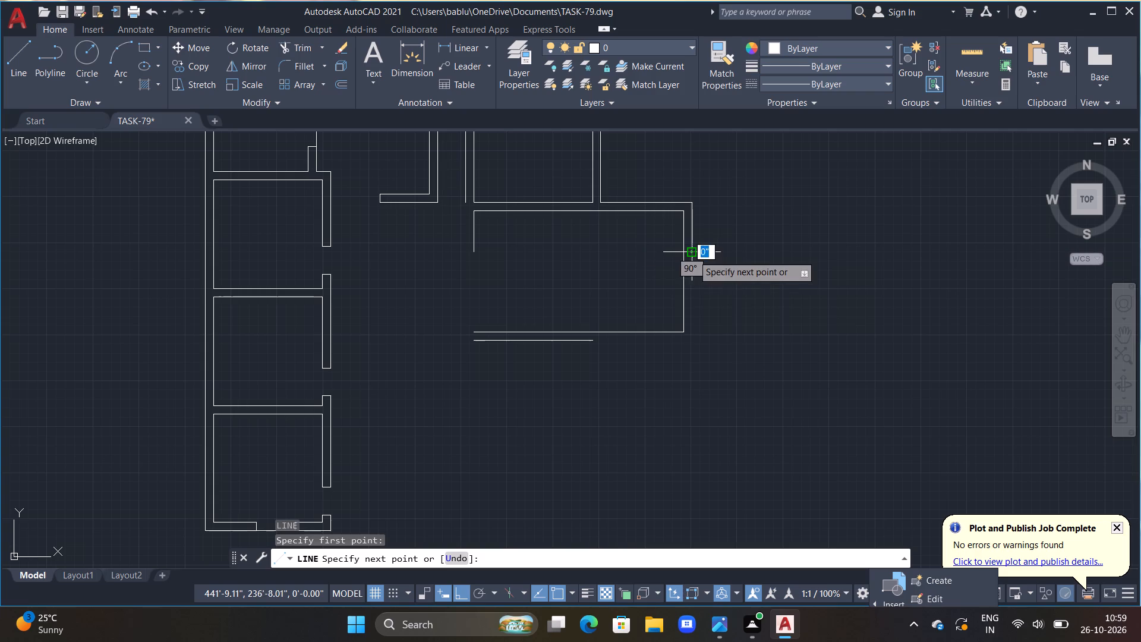
{"action": "scroll", "coordinate": [717, 409], "scroll_direction": "down", "scroll_amount": 1}
{"action": "middle_click_drag", "start_coordinate": [718, 408], "coordinate": [684, 303]}
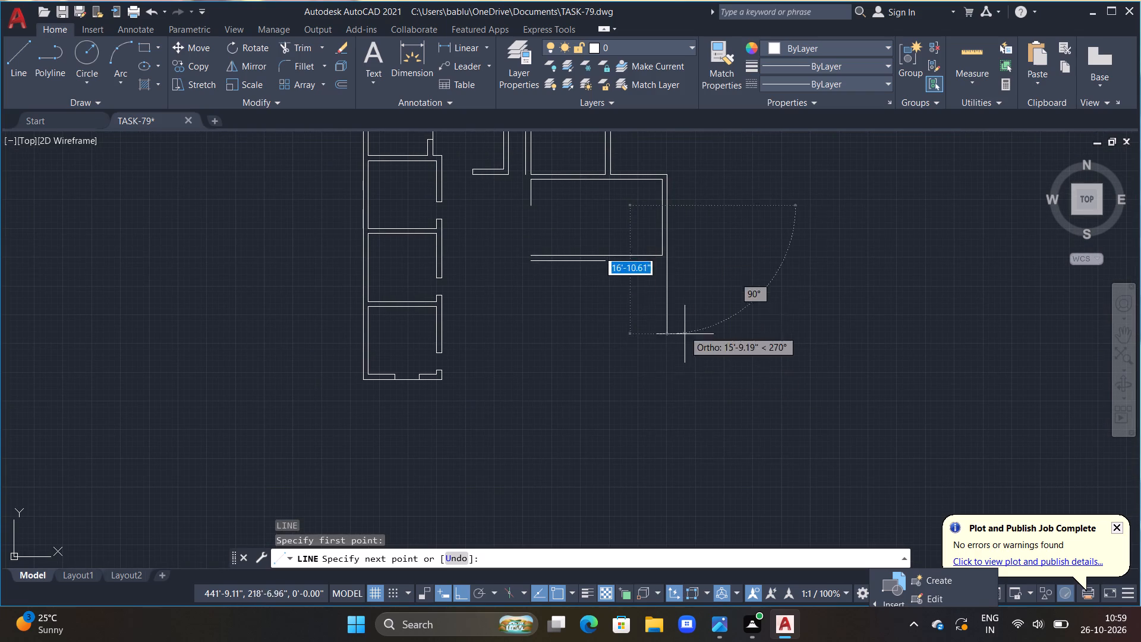
{"action": "double_click", "coordinate": [680, 421]}
{"action": "key", "text": "Escape"}
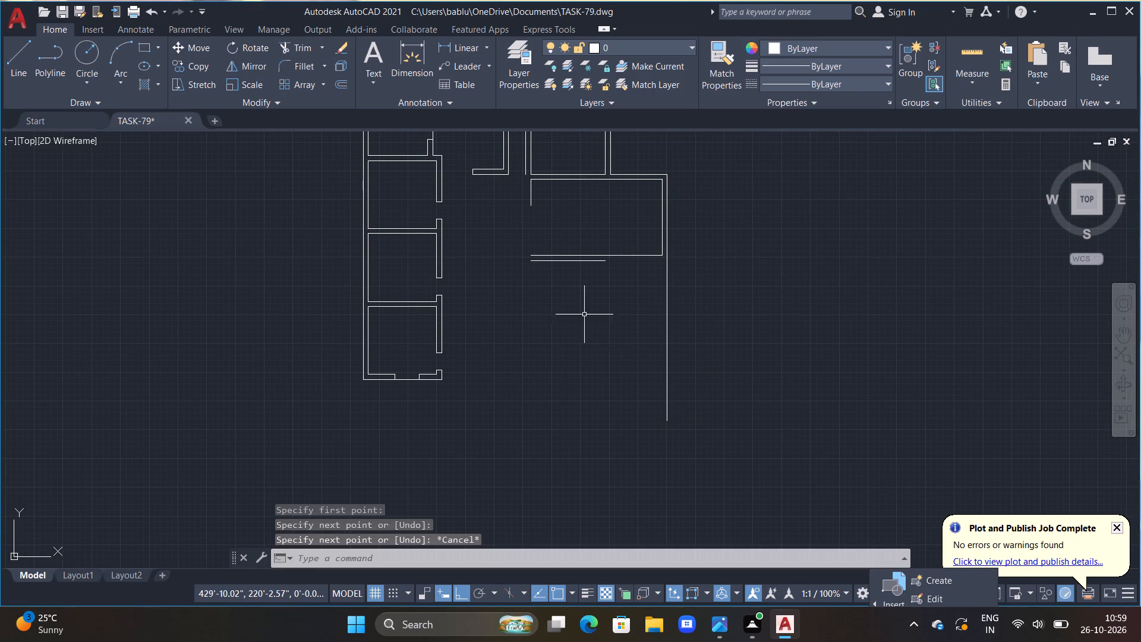
Extend the lower room's outer bottom line to the long outer right wall line.
{"action": "middle_click_drag", "start_coordinate": [578, 280], "coordinate": [590, 316]}
{"action": "scroll", "coordinate": [607, 306], "scroll_direction": "up", "scroll_amount": 1}
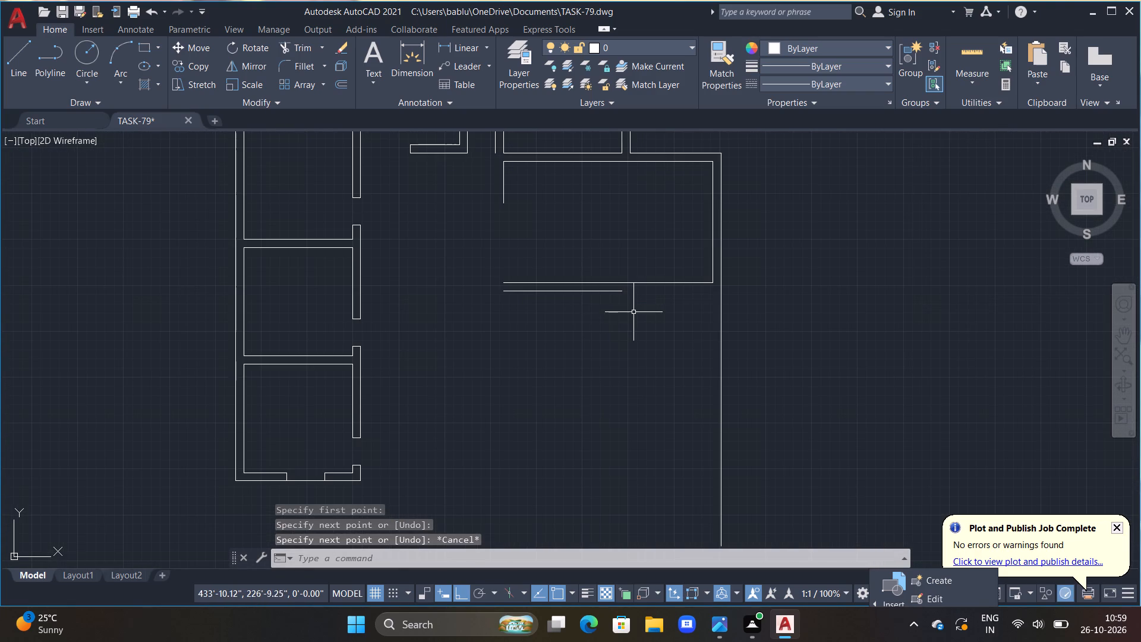
{"action": "type", "text": "EX"}
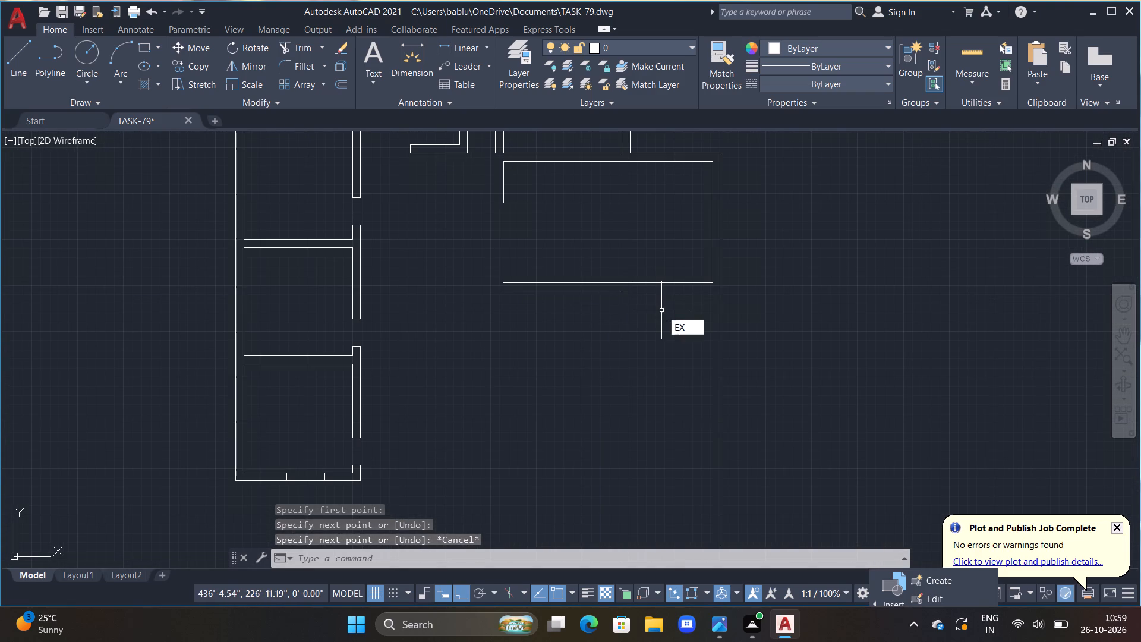
{"action": "key", "text": "space"}
{"action": "left_click", "coordinate": [616, 290]}
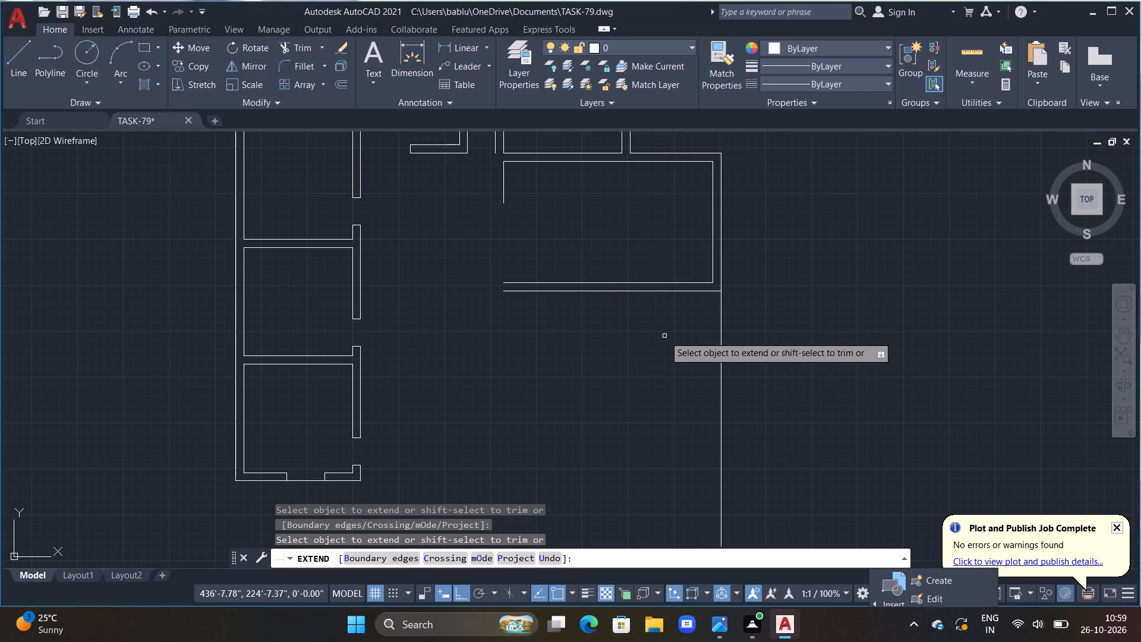
{"action": "middle_click_drag", "start_coordinate": [500, 232], "coordinate": [535, 354]}
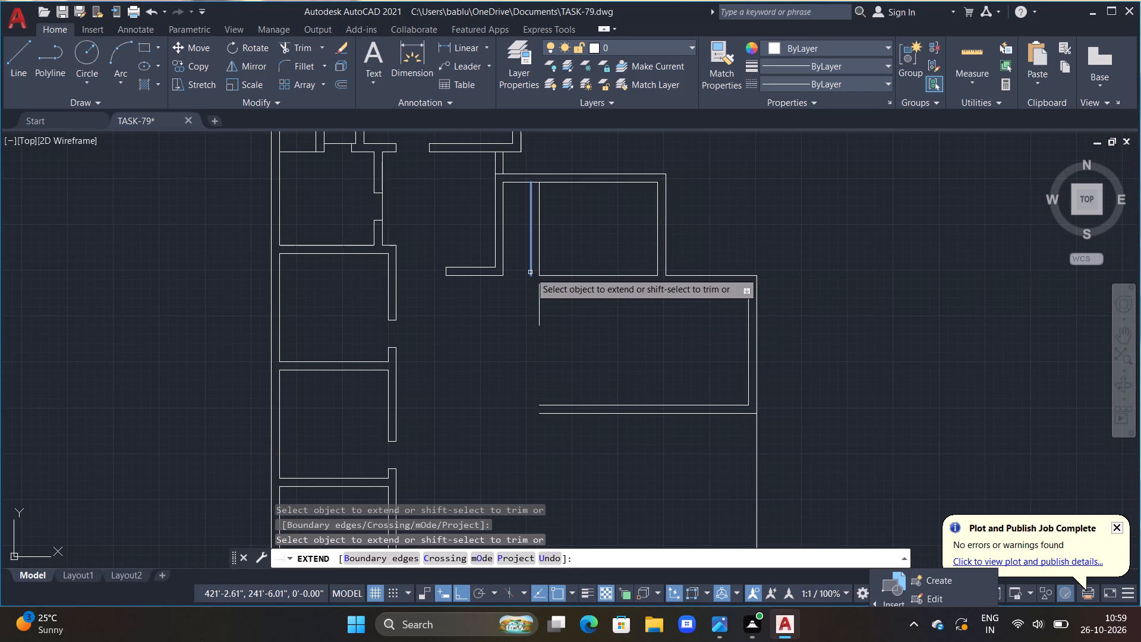
{"action": "key", "text": "Escape"}
{"action": "key", "text": "Escape"}
Continue the right room partition's outer line about 4'-6" down and cap it 9" across to the lower room's short left line.
{"action": "middle_click_drag", "start_coordinate": [568, 316], "coordinate": [597, 319]}
{"action": "scroll", "coordinate": [597, 319], "scroll_direction": "up", "scroll_amount": 1}
{"action": "type", "text": "L"}
{"action": "key", "text": "space"}
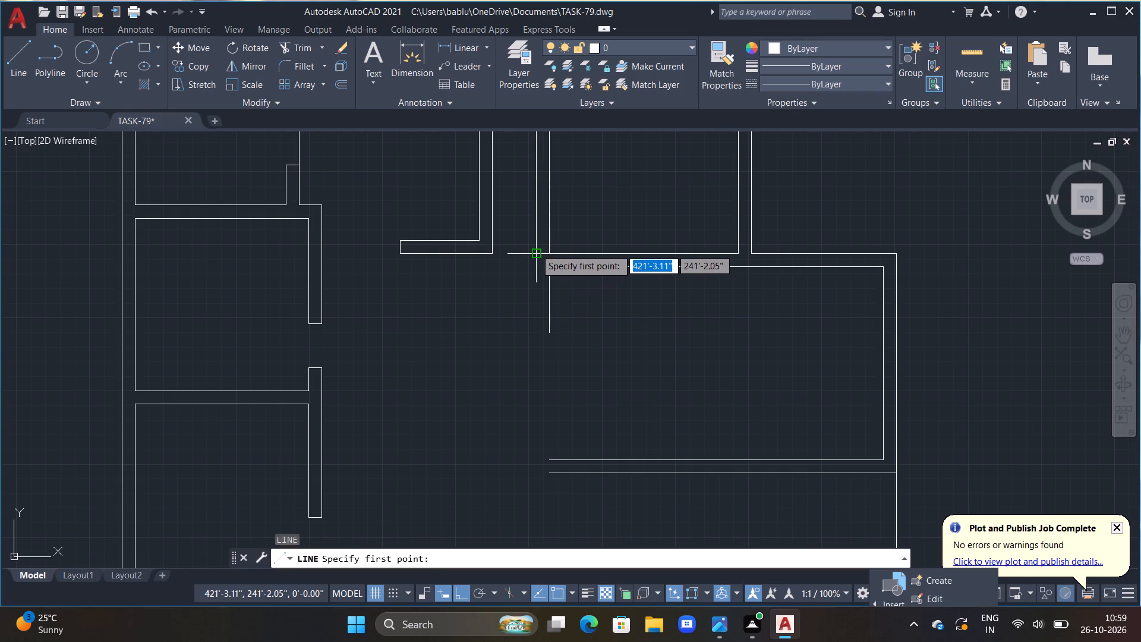
{"action": "left_click", "coordinate": [535, 250]}
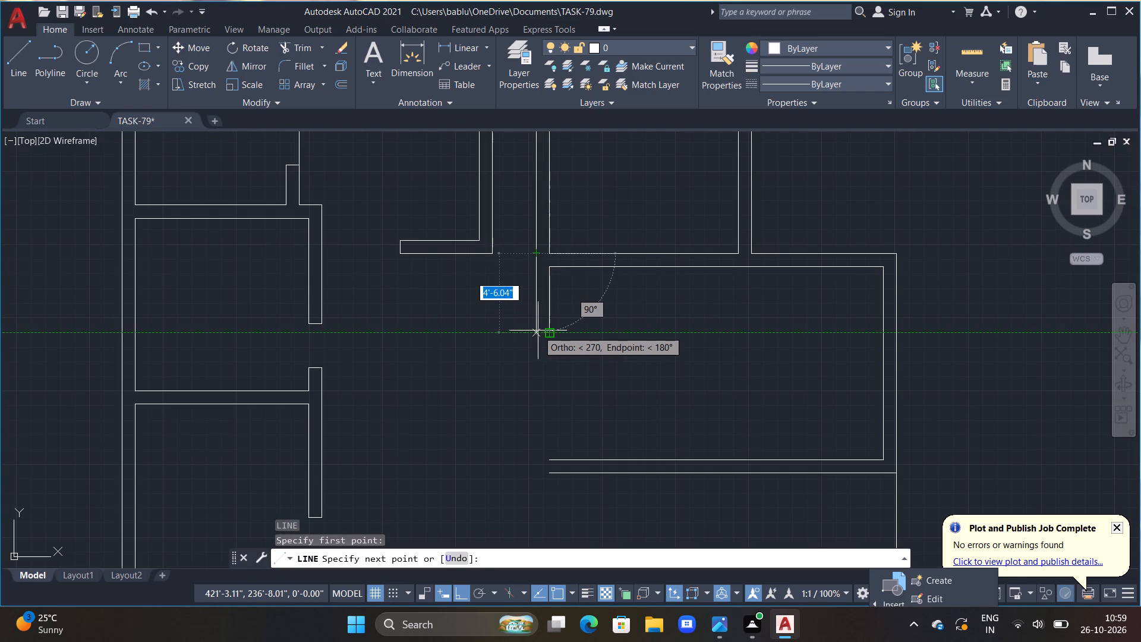
{"action": "left_click", "coordinate": [537, 333]}
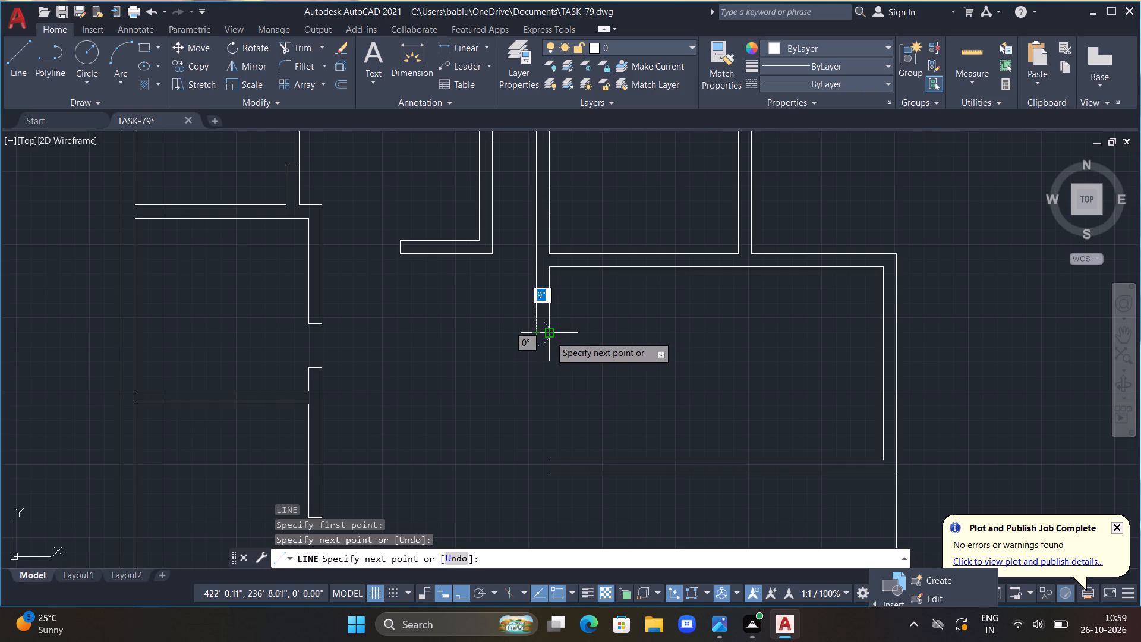
{"action": "left_click", "coordinate": [550, 336]}
{"action": "key", "text": "Escape"}
Offset the long outer right wall line 9" inward.
{"action": "scroll", "coordinate": [576, 383], "scroll_direction": "down", "scroll_amount": 2}
{"action": "middle_click_drag", "start_coordinate": [591, 389], "coordinate": [526, 303]}
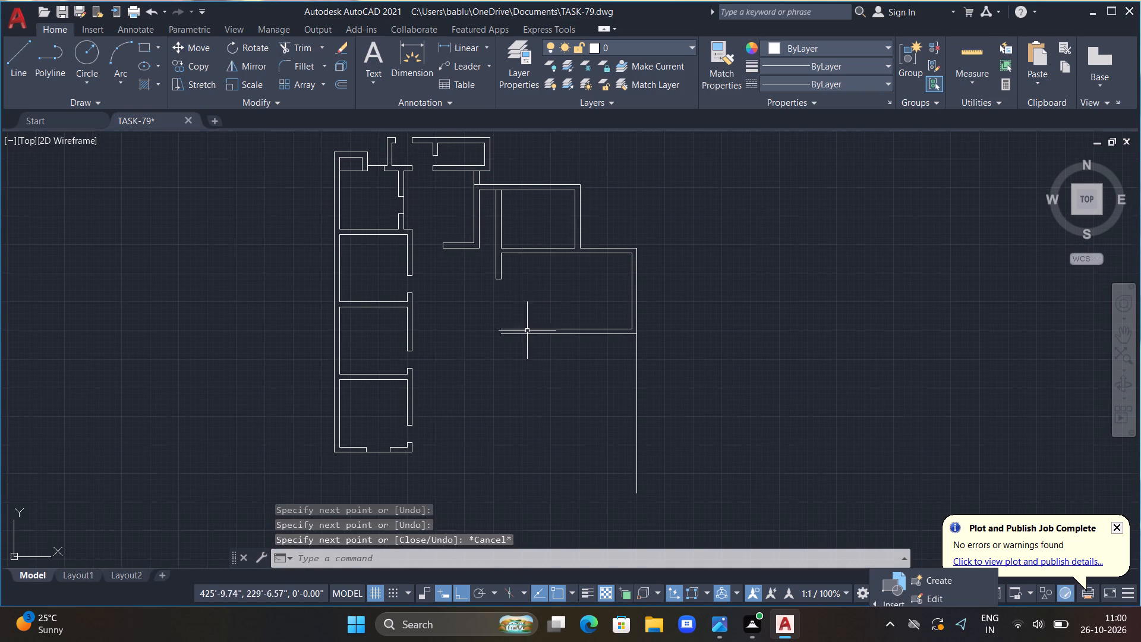
{"action": "middle_click_drag", "start_coordinate": [539, 289], "coordinate": [490, 279]}
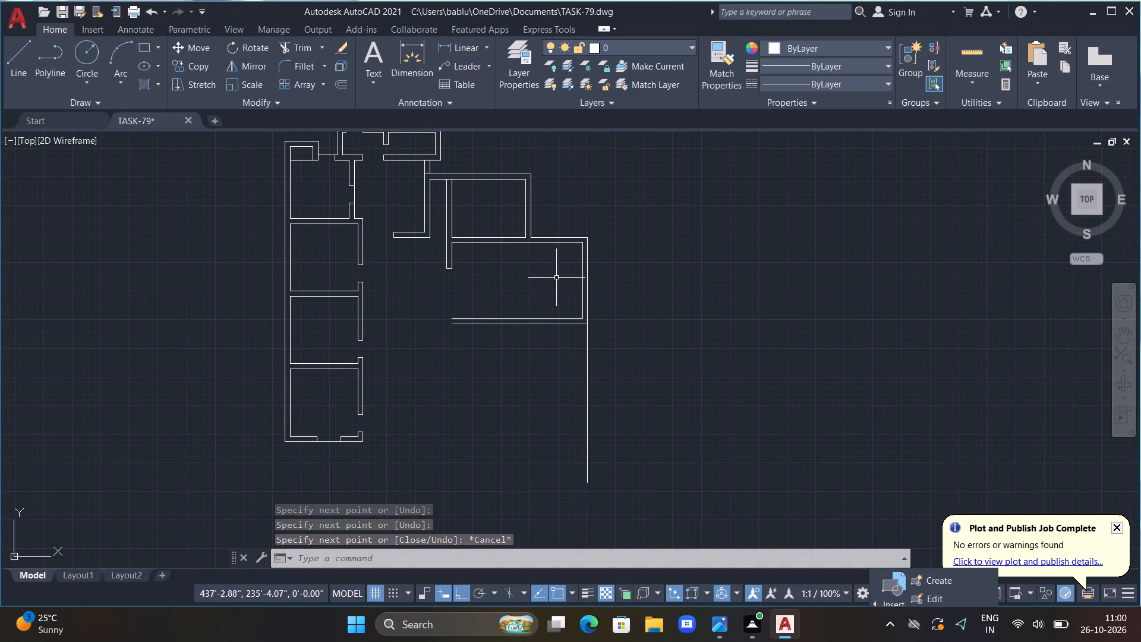
{"action": "scroll", "coordinate": [556, 278], "scroll_direction": "up", "scroll_amount": 1}
{"action": "middle_click_drag", "start_coordinate": [575, 292], "coordinate": [576, 243]}
{"action": "scroll", "coordinate": [587, 256], "scroll_direction": "down", "scroll_amount": 1}
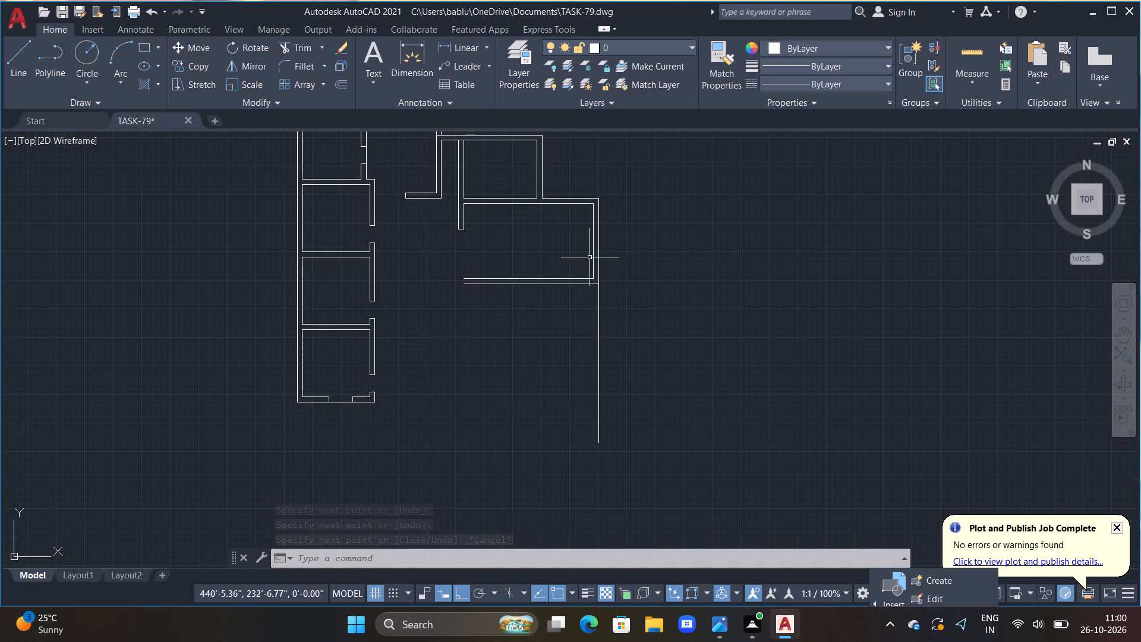
{"action": "type", "text": "OFF 9\""}
{"action": "key", "text": "Return"}
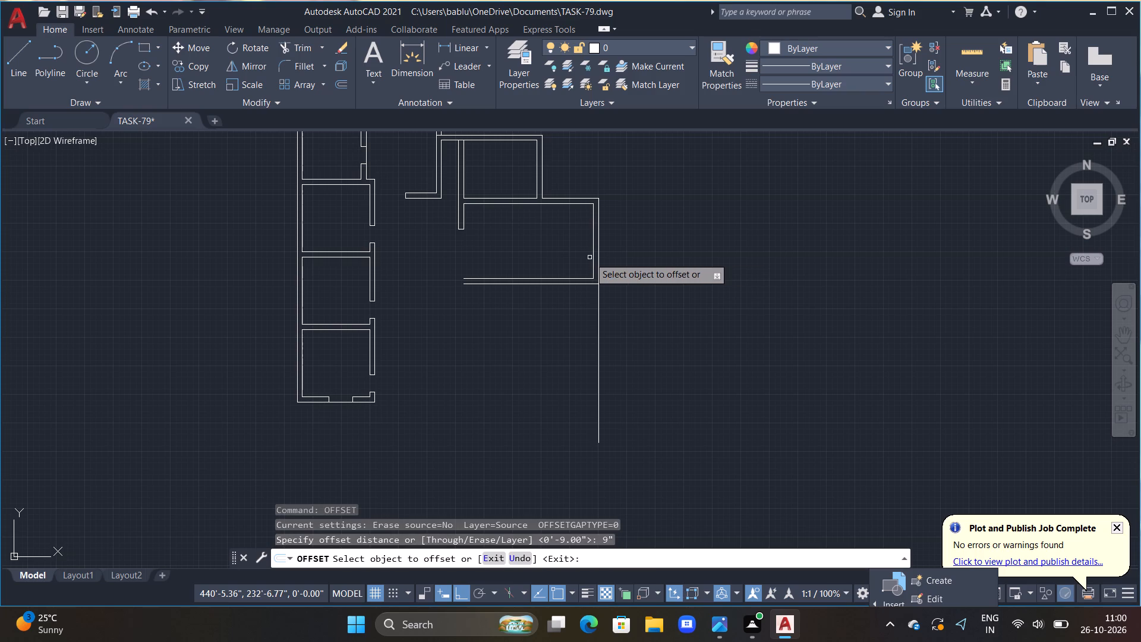
{"action": "left_click", "coordinate": [597, 341]}
{"action": "left_click", "coordinate": [579, 341]}
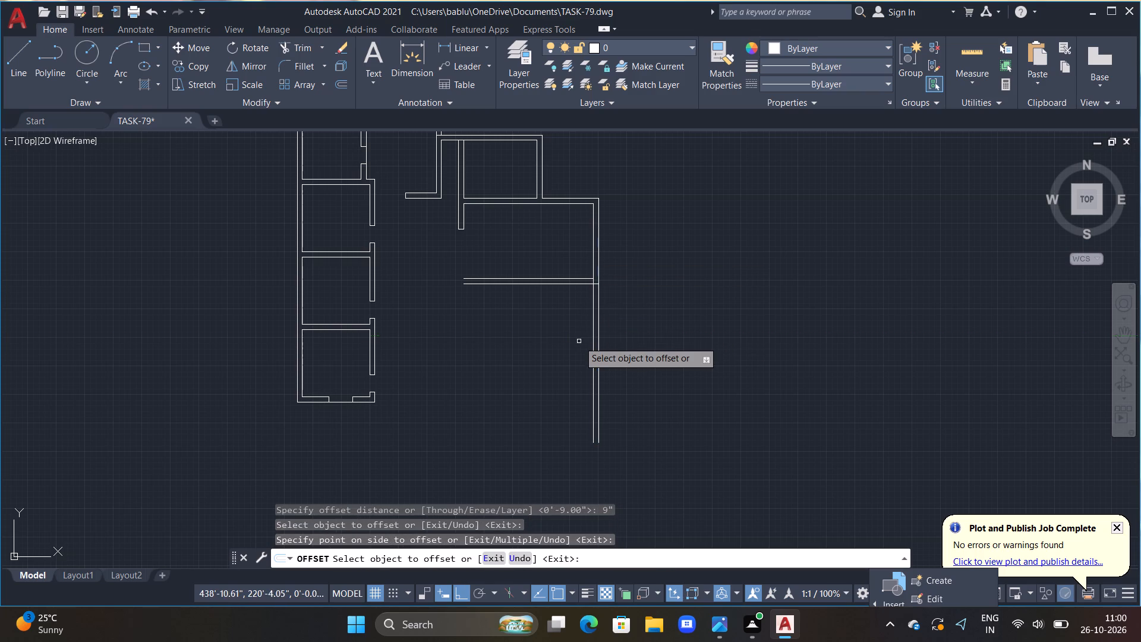
Offset the lower room's outer bottom line 9' downward.
{"action": "middle_click_drag", "start_coordinate": [570, 332], "coordinate": [564, 326]}
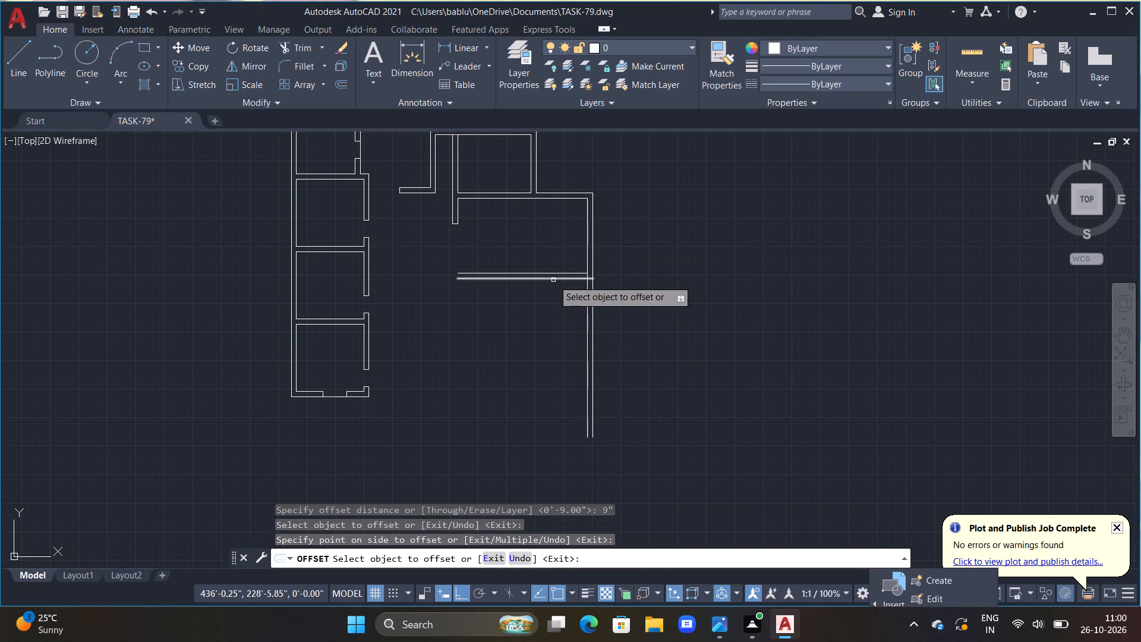
{"action": "left_click_drag", "start_coordinate": [554, 279], "coordinate": [559, 358]}
{"action": "type", "text": "9'"}
{"action": "key", "text": "Return"}
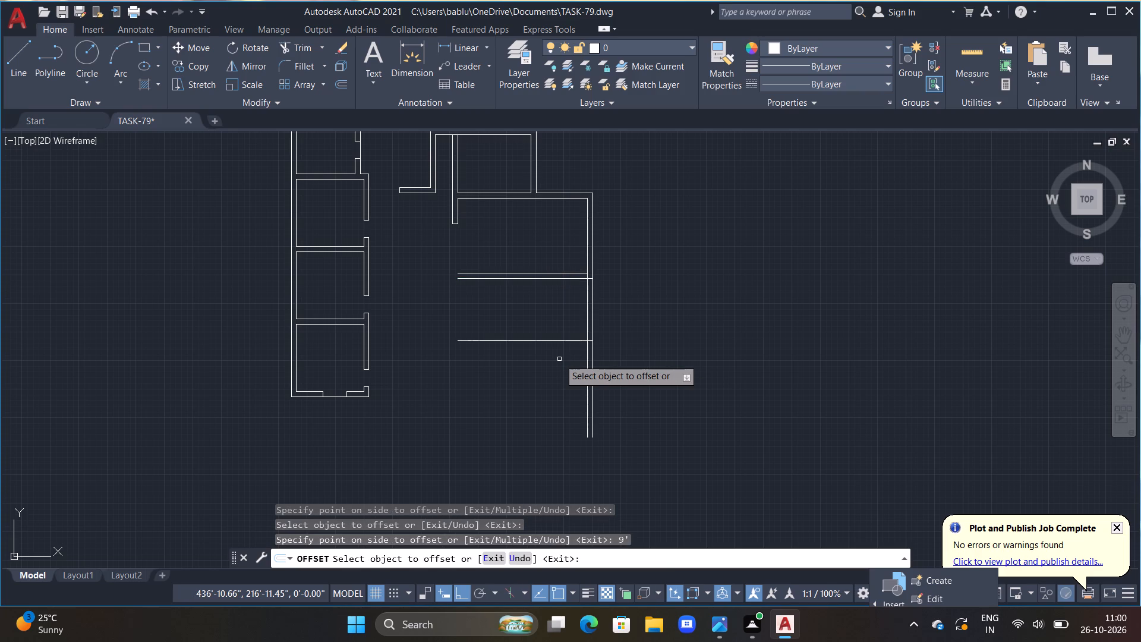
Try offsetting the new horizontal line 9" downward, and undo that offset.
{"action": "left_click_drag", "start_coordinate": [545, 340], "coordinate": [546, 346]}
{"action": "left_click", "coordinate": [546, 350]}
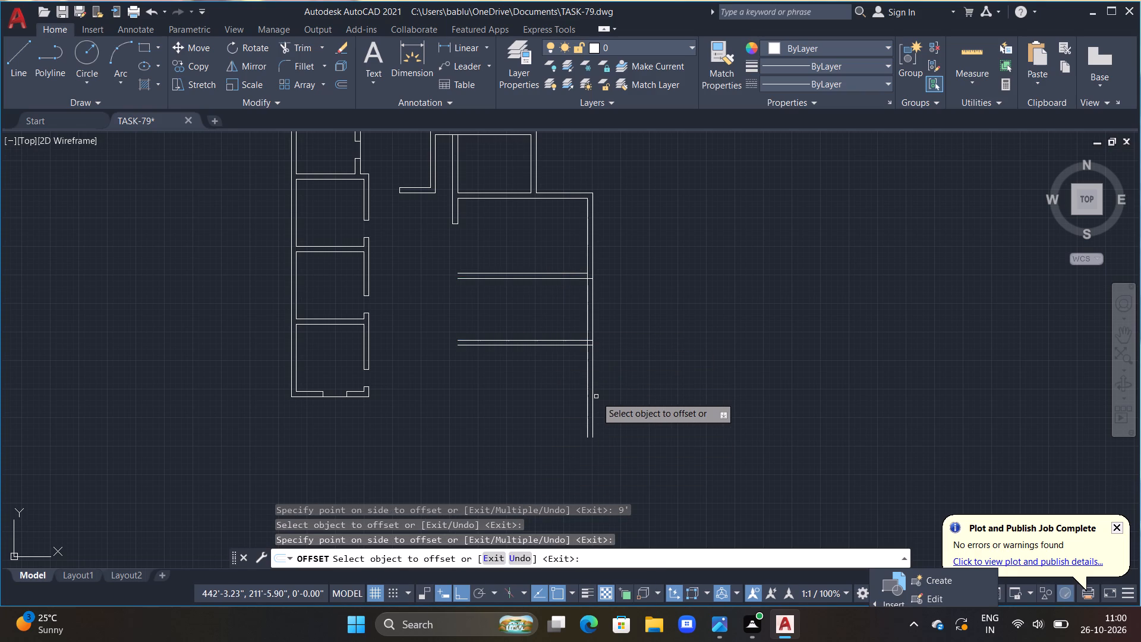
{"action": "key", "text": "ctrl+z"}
Offset the lowest horizontal line 9" downward to form the new room's bottom wall.
{"action": "left_click_drag", "start_coordinate": [562, 341], "coordinate": [562, 348]}
{"action": "left_click", "coordinate": [565, 397]}
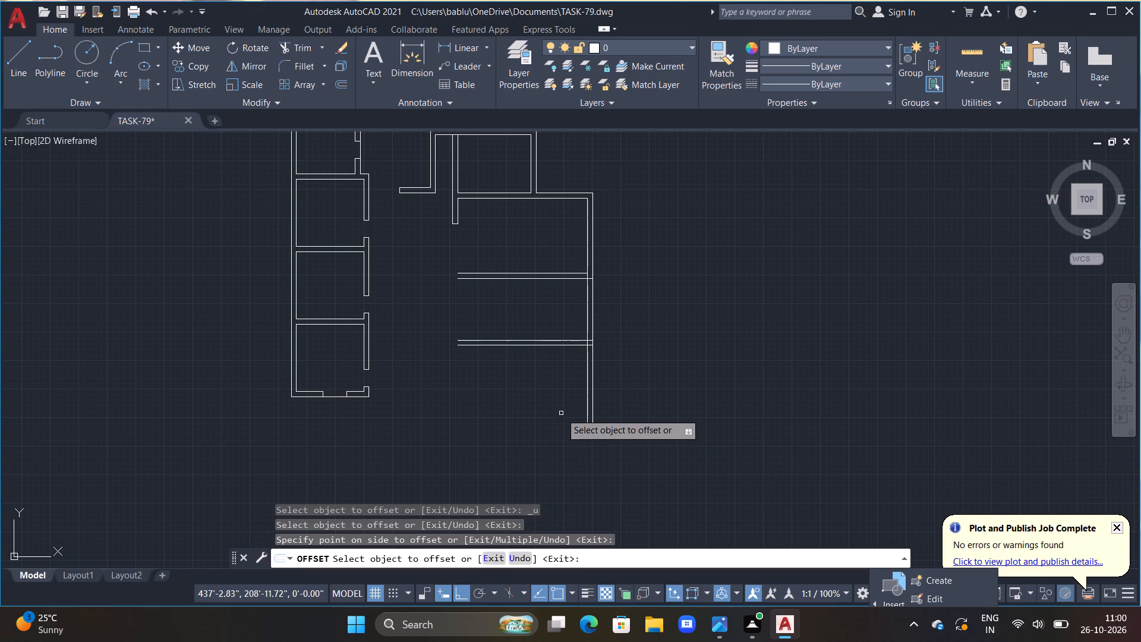
{"action": "middle_click_drag", "start_coordinate": [557, 410], "coordinate": [593, 411]}
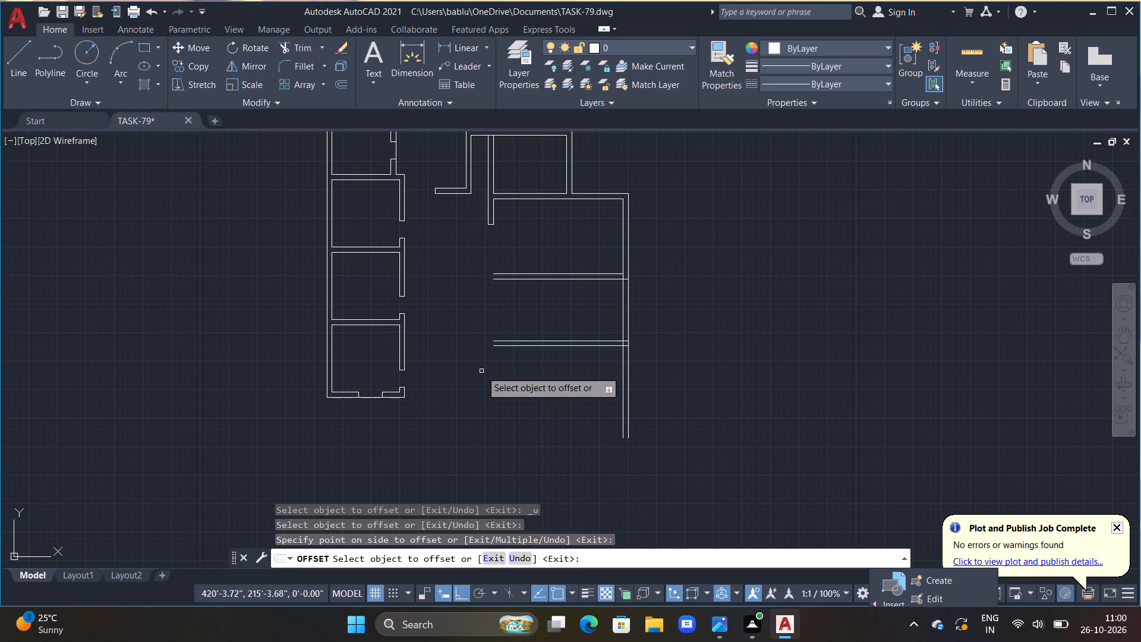
{"action": "middle_click_drag", "start_coordinate": [481, 371], "coordinate": [477, 414]}
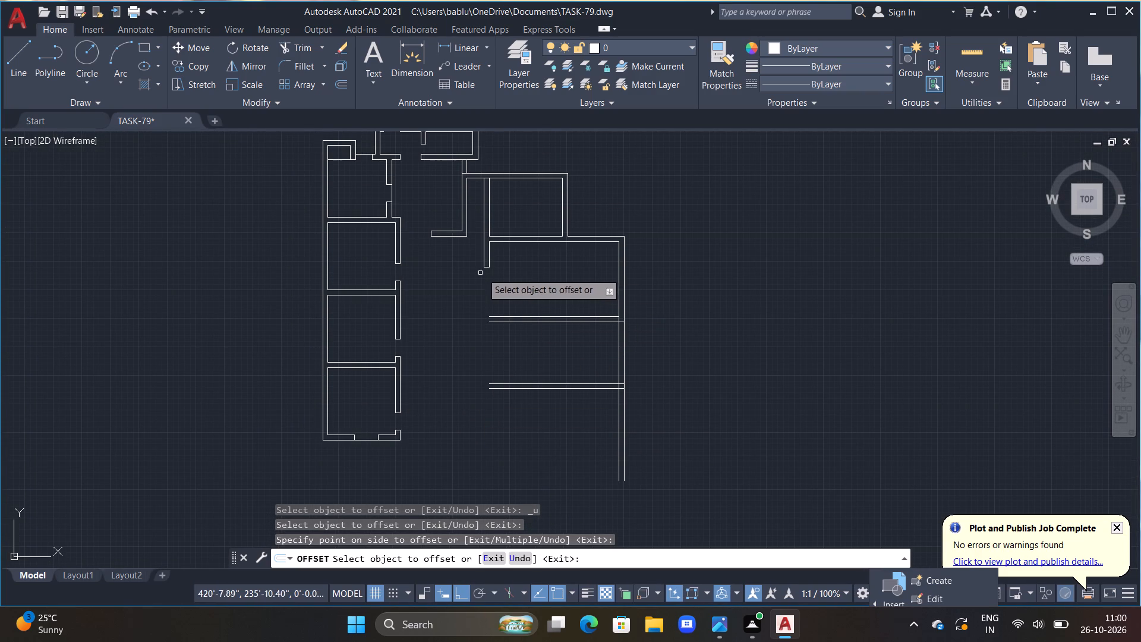
{"action": "key", "text": "Escape"}
{"action": "key", "text": "Escape"}
Draw the outer left wall line about 17'-9" down from the capped wall end, and 9" across to the lowest horizontal line's end.
{"action": "scroll", "coordinate": [482, 269], "scroll_direction": "up", "scroll_amount": 1}
{"action": "middle_click_drag", "start_coordinate": [506, 294], "coordinate": [542, 243]}
{"action": "key", "text": "Escape"}
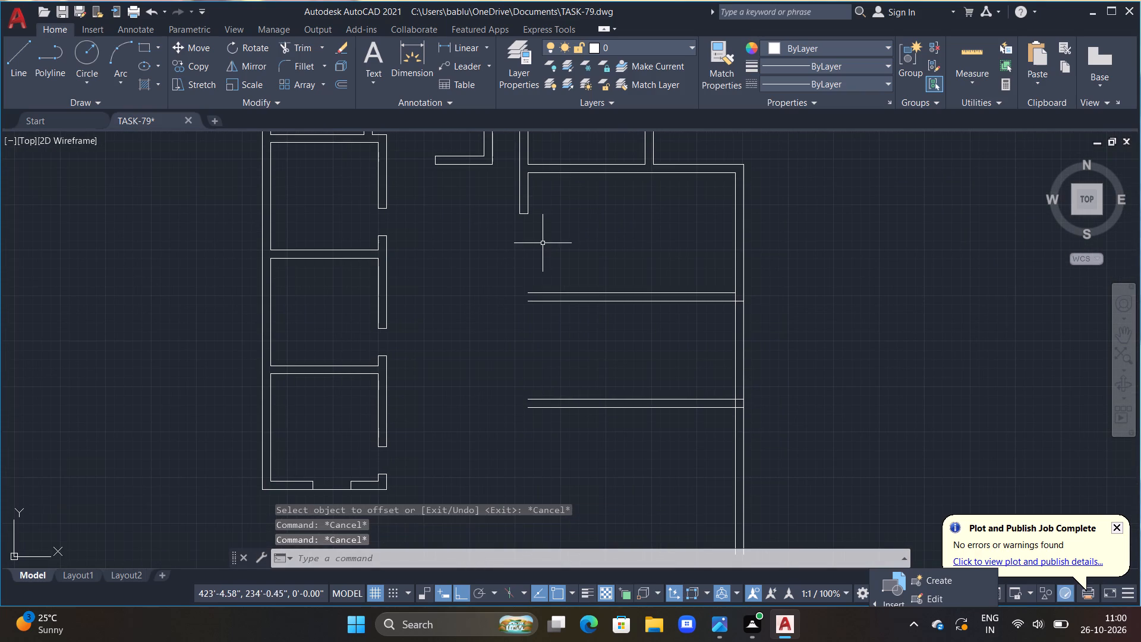
{"action": "key", "text": "l"}
{"action": "key", "text": "space"}
{"action": "left_click", "coordinate": [521, 212]}
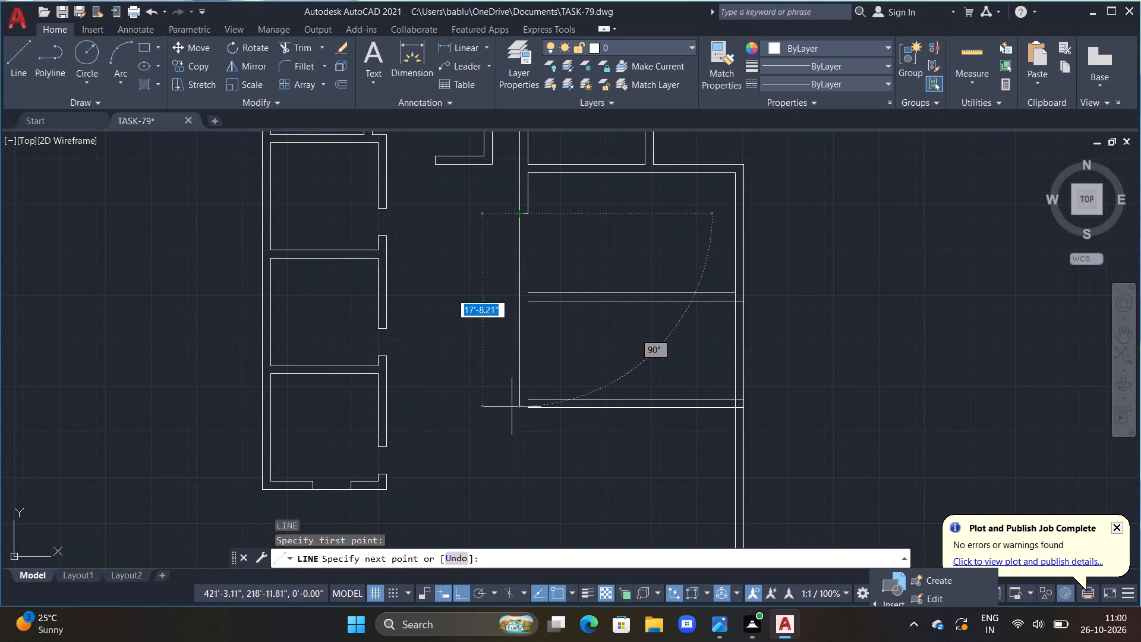
{"action": "scroll", "coordinate": [530, 405], "scroll_direction": "up", "scroll_amount": 3}
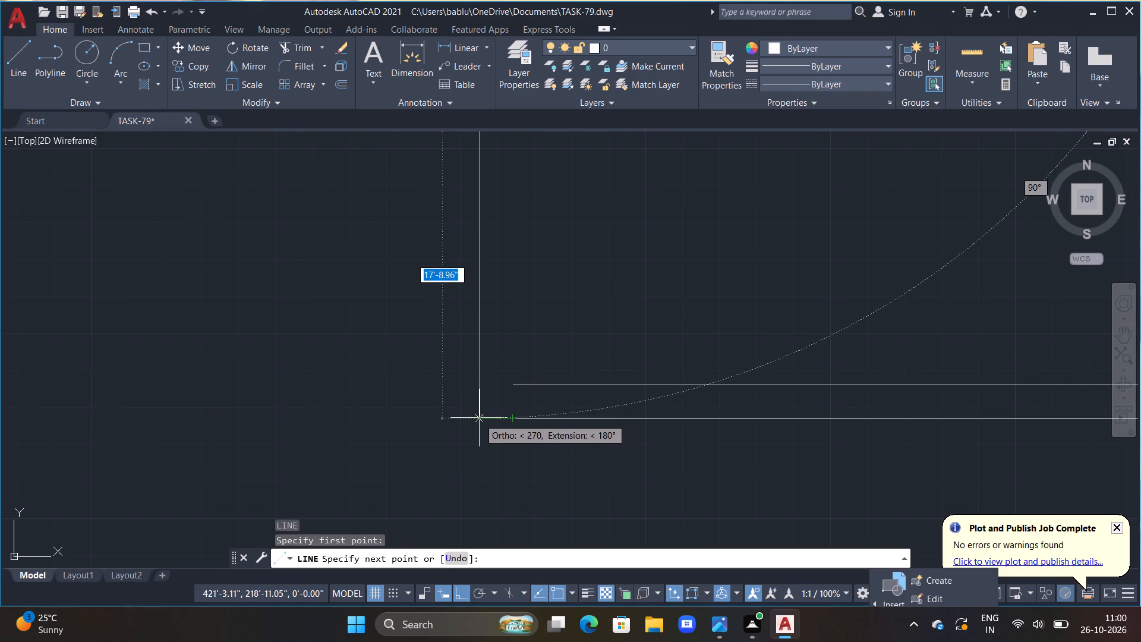
{"action": "left_click", "coordinate": [480, 418]}
{"action": "left_click", "coordinate": [514, 418]}
{"action": "key", "text": "Escape"}
Offset the new outer left wall line 9" inward to form the left wall of the two lower rooms.
{"action": "scroll", "coordinate": [509, 400], "scroll_direction": "down", "scroll_amount": 2}
{"action": "middle_click_drag", "start_coordinate": [525, 306], "coordinate": [522, 392]}
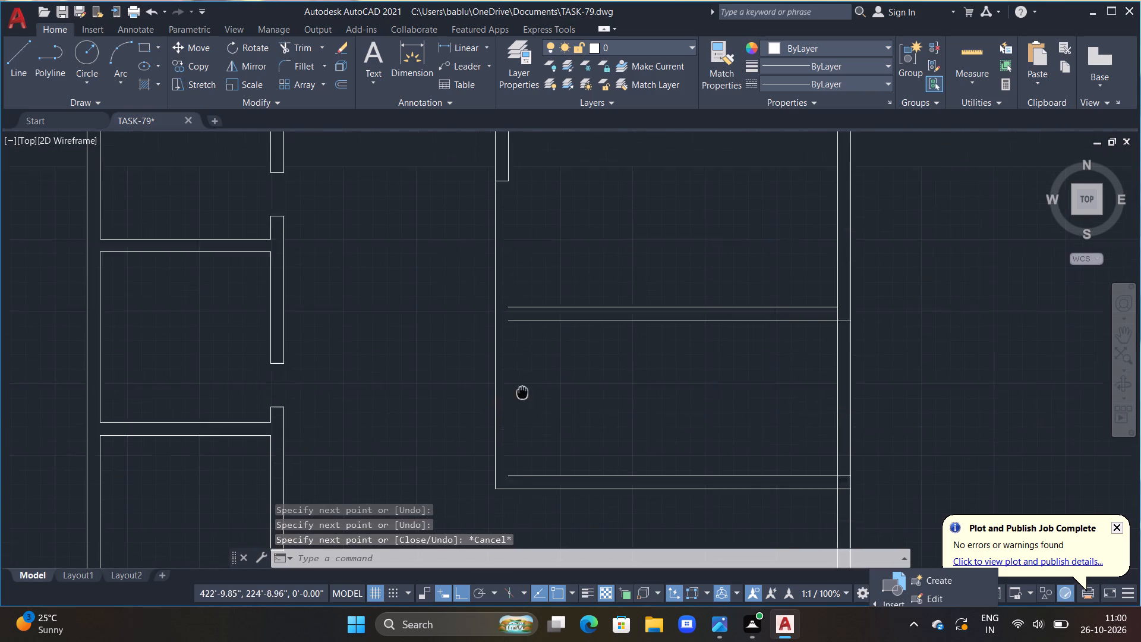
{"action": "middle_click_drag", "start_coordinate": [522, 392], "coordinate": [522, 402]}
{"action": "type", "text": "OFF 9\""}
{"action": "key", "text": "Return"}
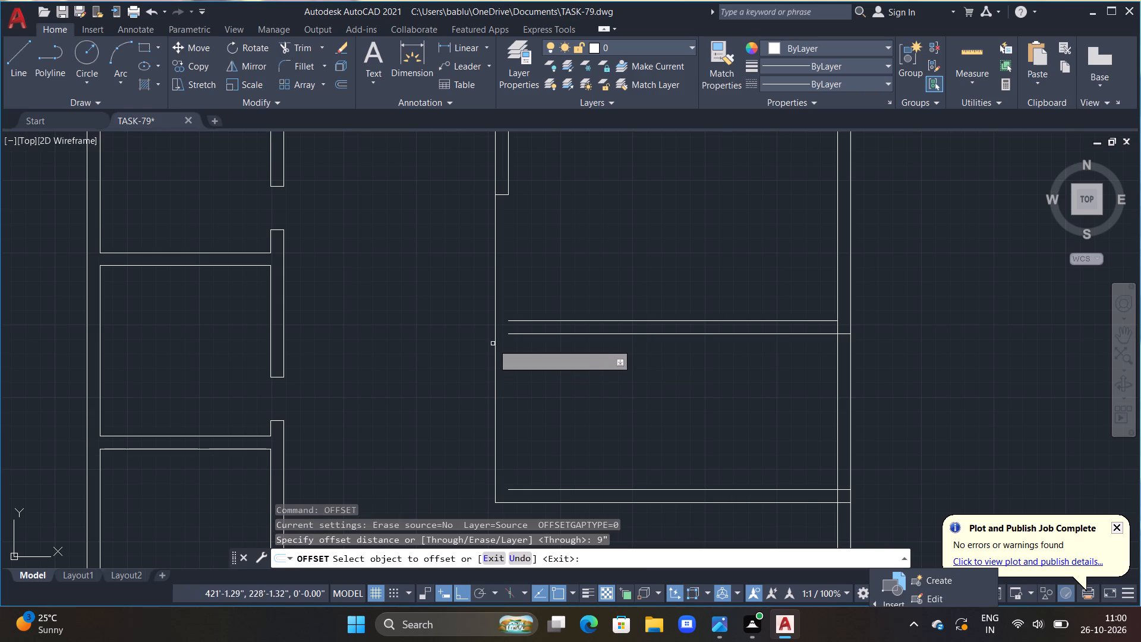
{"action": "left_click", "coordinate": [496, 345]}
{"action": "left_click", "coordinate": [528, 376]}
{"action": "scroll", "coordinate": [556, 364], "scroll_direction": "down", "scroll_amount": 2}
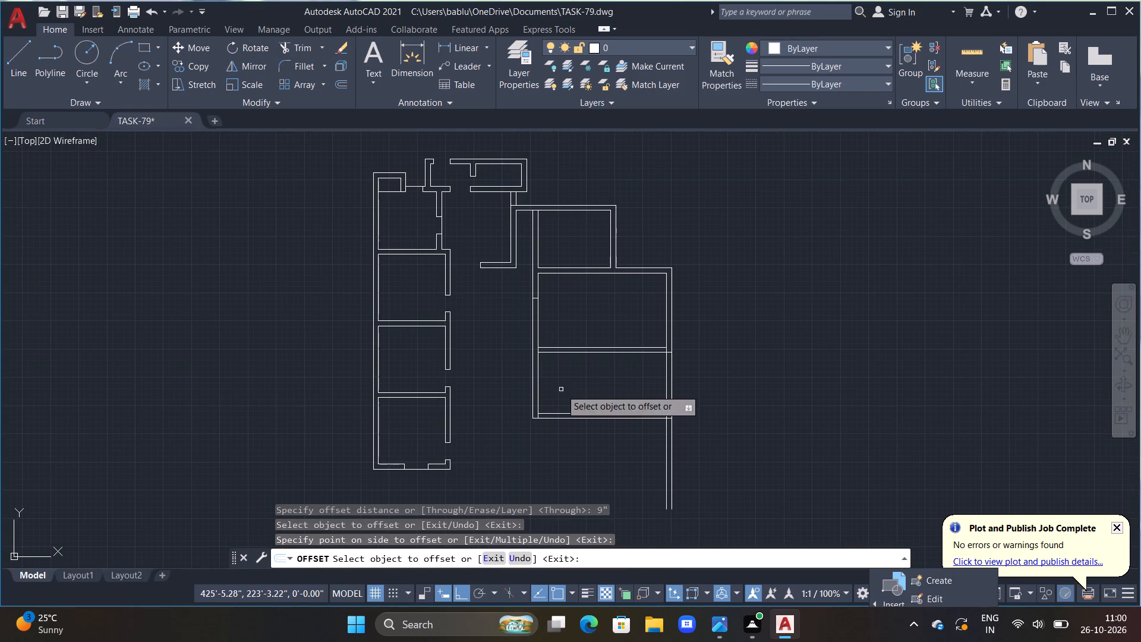
{"action": "middle_click_drag", "start_coordinate": [554, 326], "coordinate": [559, 295]}
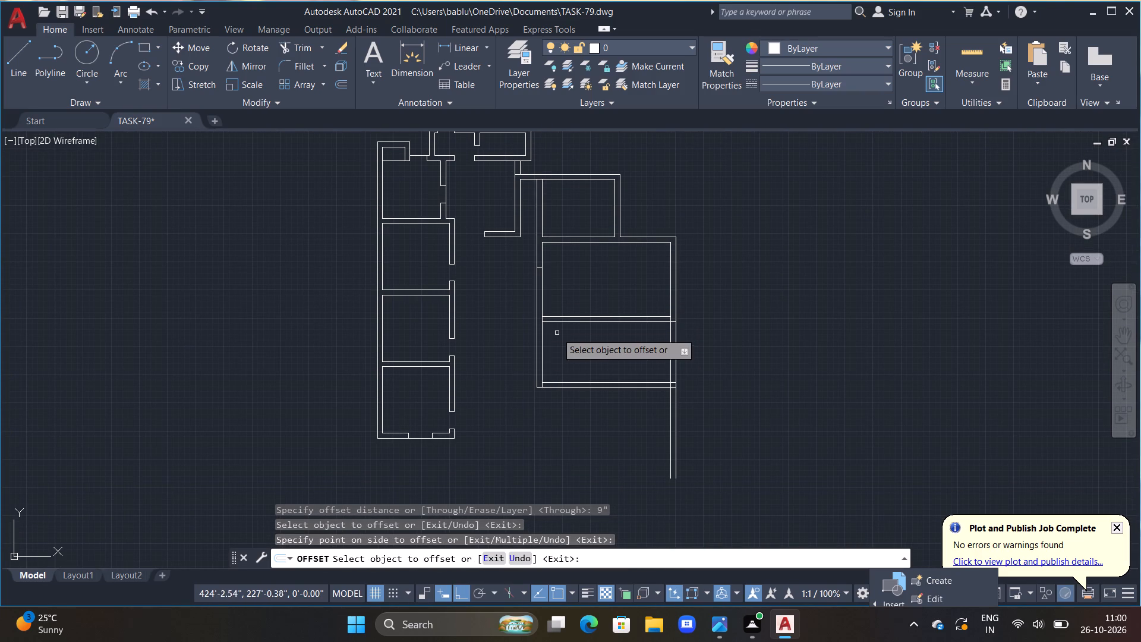
{"action": "middle_click_drag", "start_coordinate": [558, 345], "coordinate": [539, 346]}
{"action": "scroll", "coordinate": [585, 342], "scroll_direction": "up", "scroll_amount": 1}
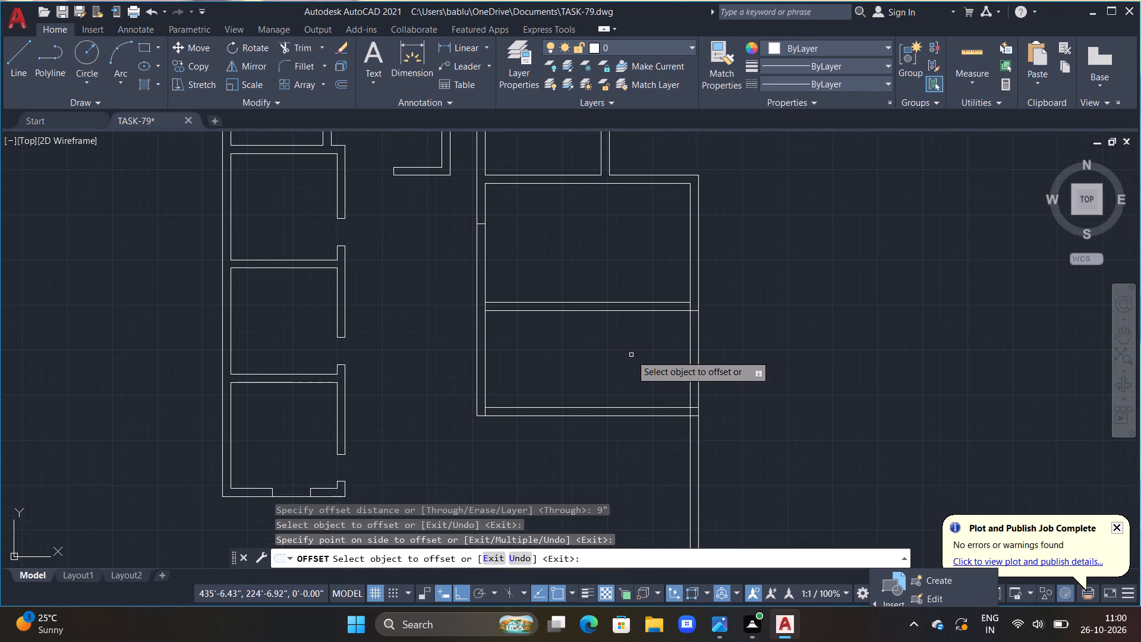
{"action": "key", "text": "Escape"}
{"action": "key", "text": "Escape"}
{"action": "middle_click_drag", "start_coordinate": [632, 351], "coordinate": [623, 345]}
{"action": "key", "text": "Escape"}
Offset the inner line of the lowest room's right wall 10'3" inward to start a vertical partition.
{"action": "scroll", "coordinate": [623, 345], "scroll_direction": "down", "scroll_amount": 1}
{"action": "key", "text": "p"}
{"action": "key", "text": "BackSpace"}
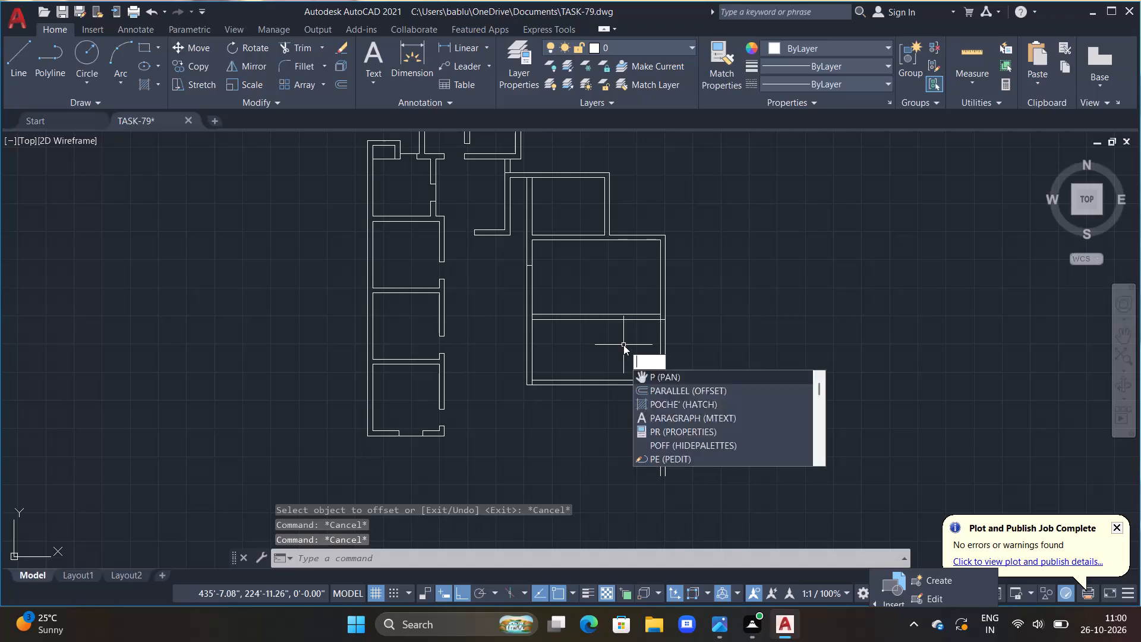
{"action": "type", "text": "OFF"}
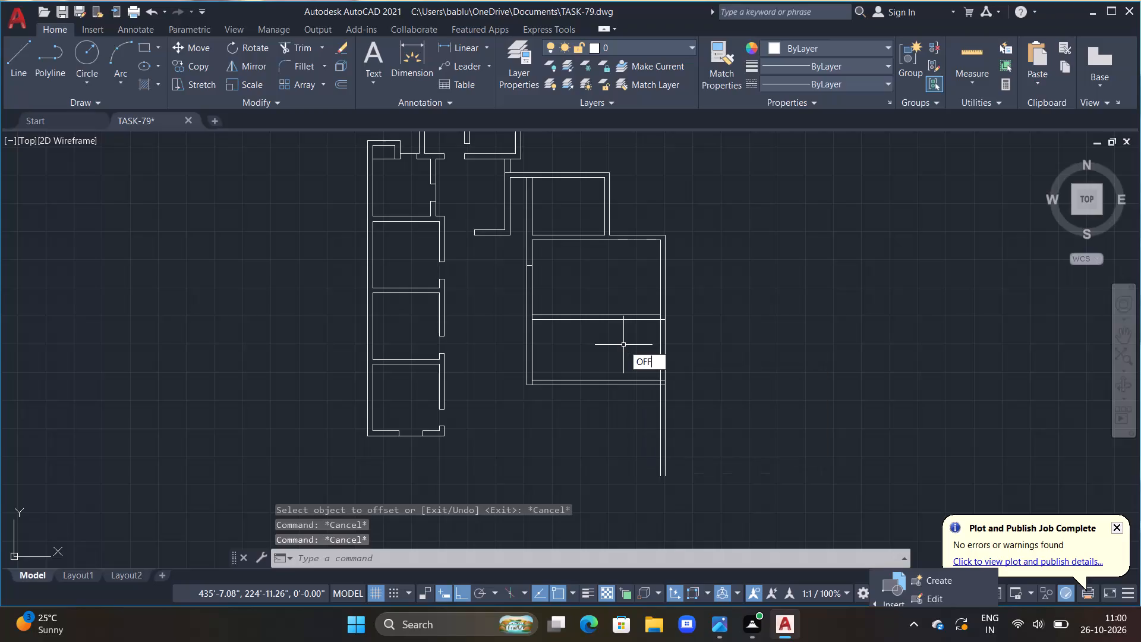
{"action": "key", "text": "space"}
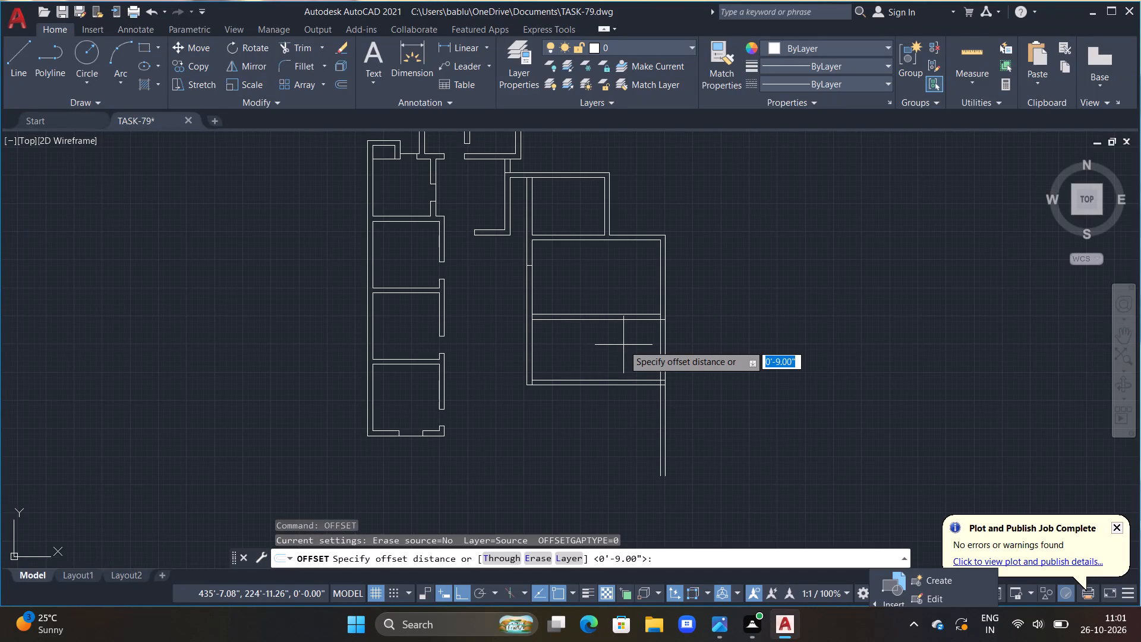
{"action": "type", "text": "10'3\""}
{"action": "key", "text": "Return"}
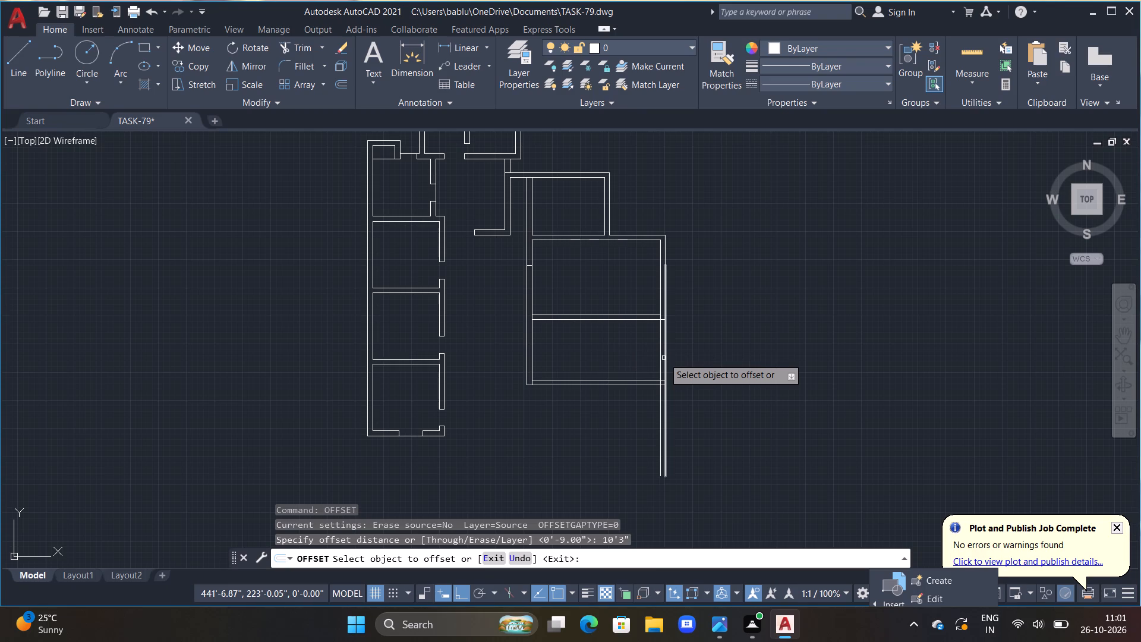
{"action": "left_click", "coordinate": [659, 354]}
{"action": "left_click", "coordinate": [626, 357]}
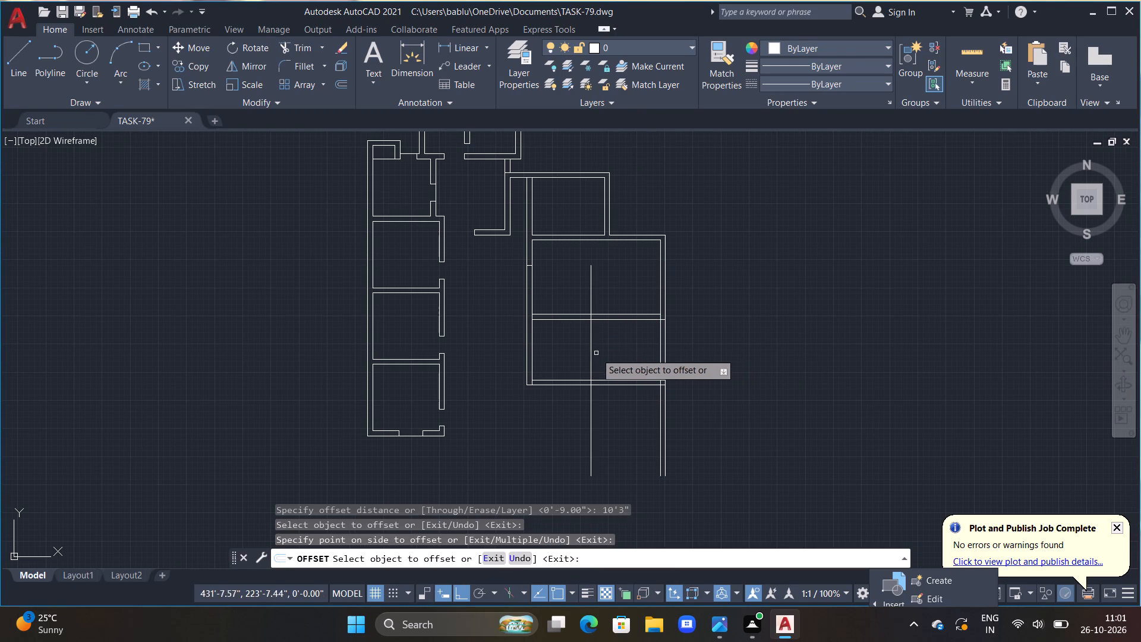
Offset the new partition line 9" to its left to give the partition its thickness.
{"action": "left_click_drag", "start_coordinate": [592, 348], "coordinate": [584, 343]}
{"action": "type", "text": "9\""}
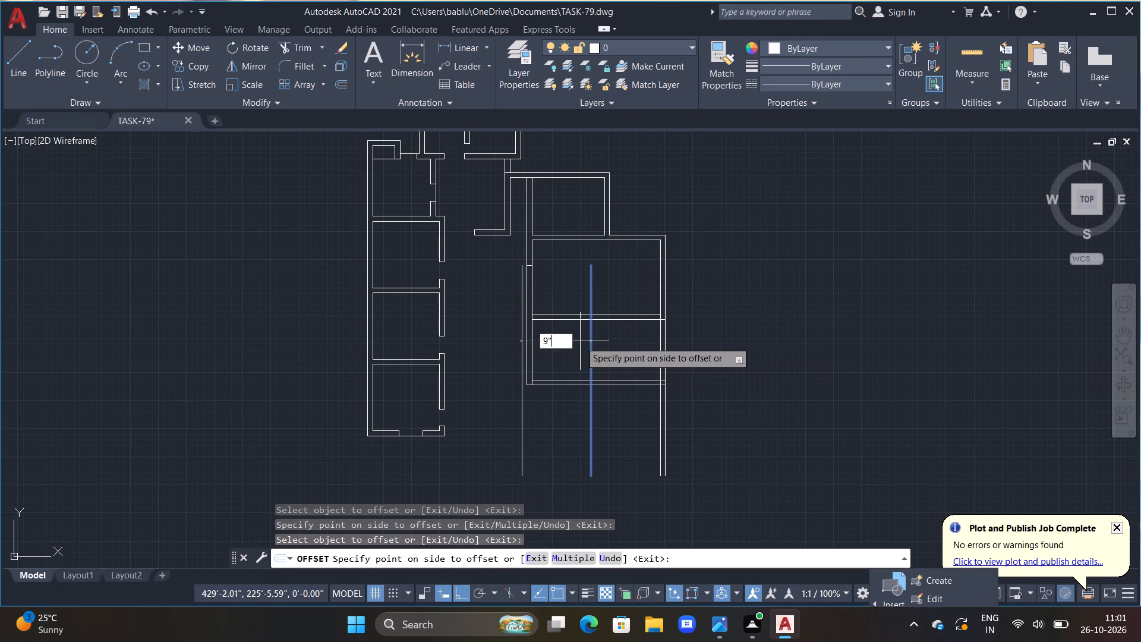
{"action": "key", "text": "Return"}
{"action": "key", "text": "Escape"}
{"action": "key", "text": "Escape"}
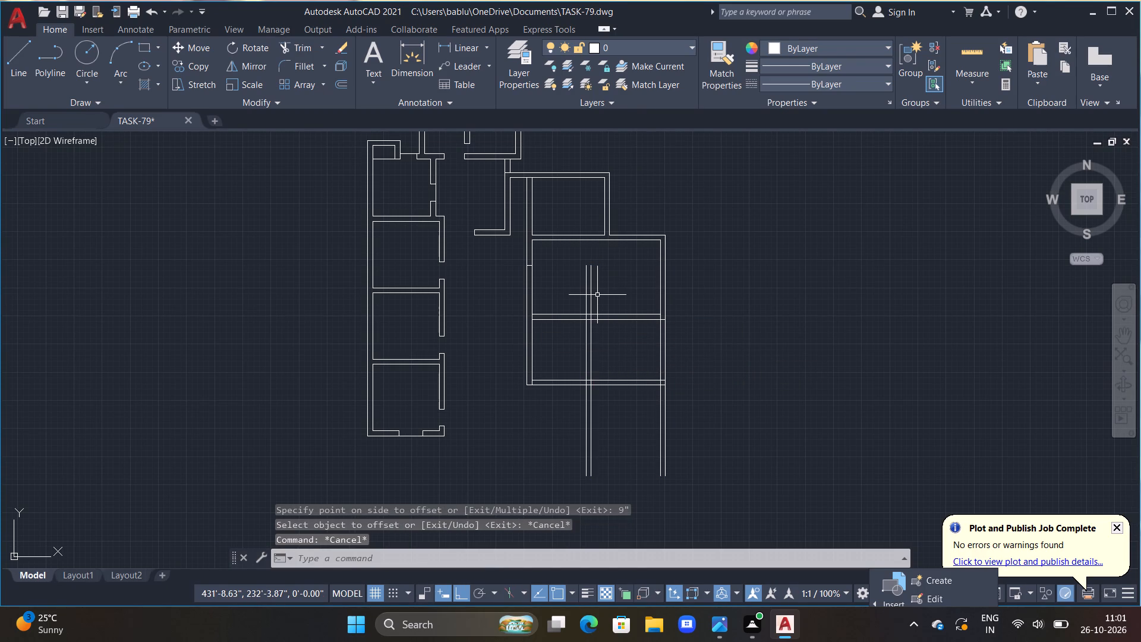
Trim the partition lines extending above the cross wall, and trim open the cross wall's junction with the right wall.
{"action": "key", "text": "t"}
{"action": "key", "text": "r"}
{"action": "key", "text": "space"}
{"action": "left_click_drag", "start_coordinate": [563, 305], "coordinate": [616, 281]}
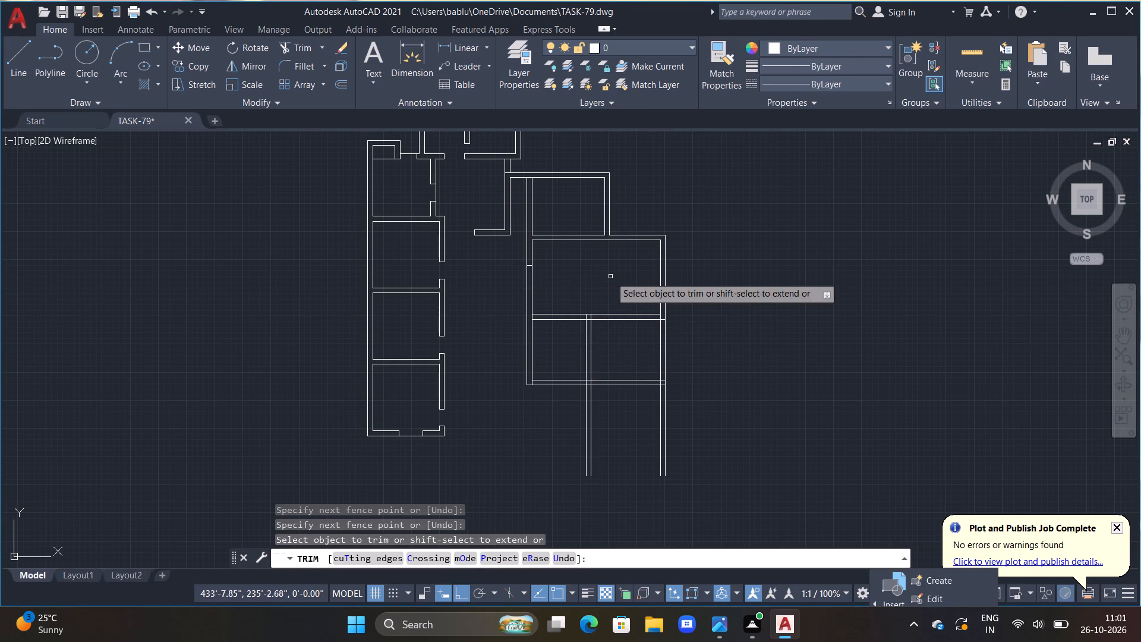
{"action": "scroll", "coordinate": [664, 325], "scroll_direction": "up", "scroll_amount": 2}
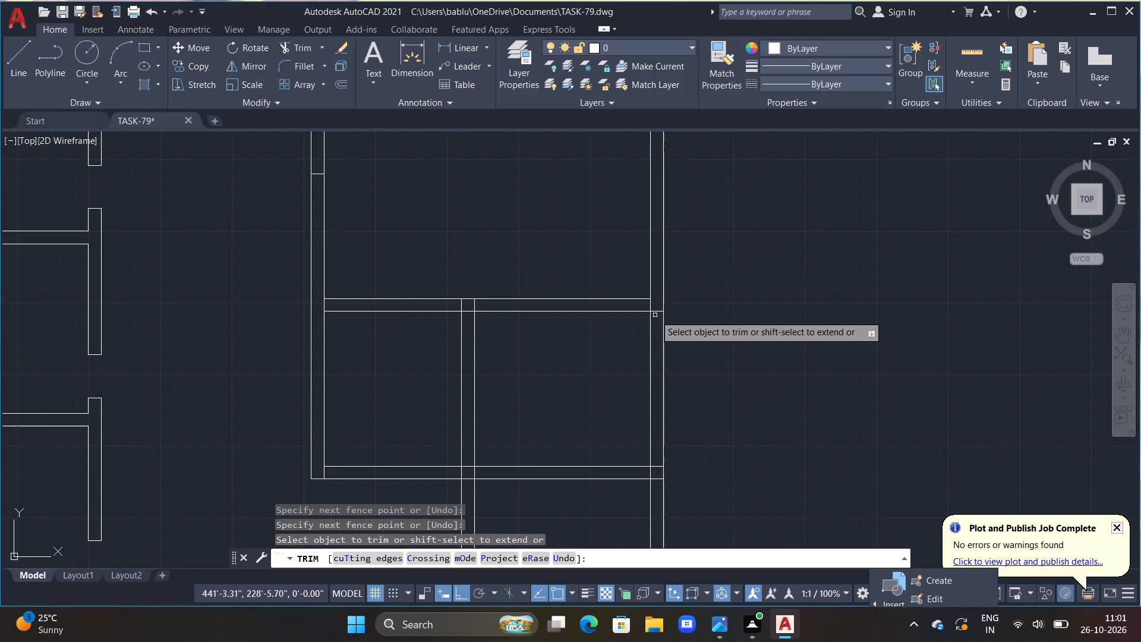
{"action": "left_click", "coordinate": [655, 314]}
{"action": "left_click", "coordinate": [650, 308]}
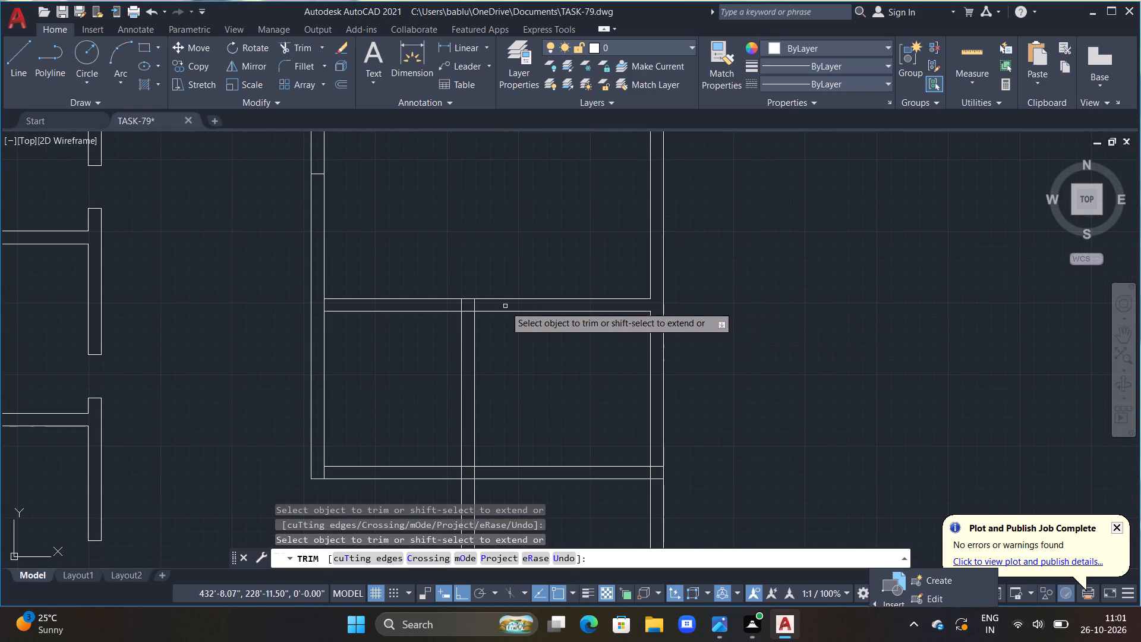
Trim away the cross wall between the left wall and the partition, and clean up the partition's upper corner.
{"action": "left_click", "coordinate": [474, 304]}
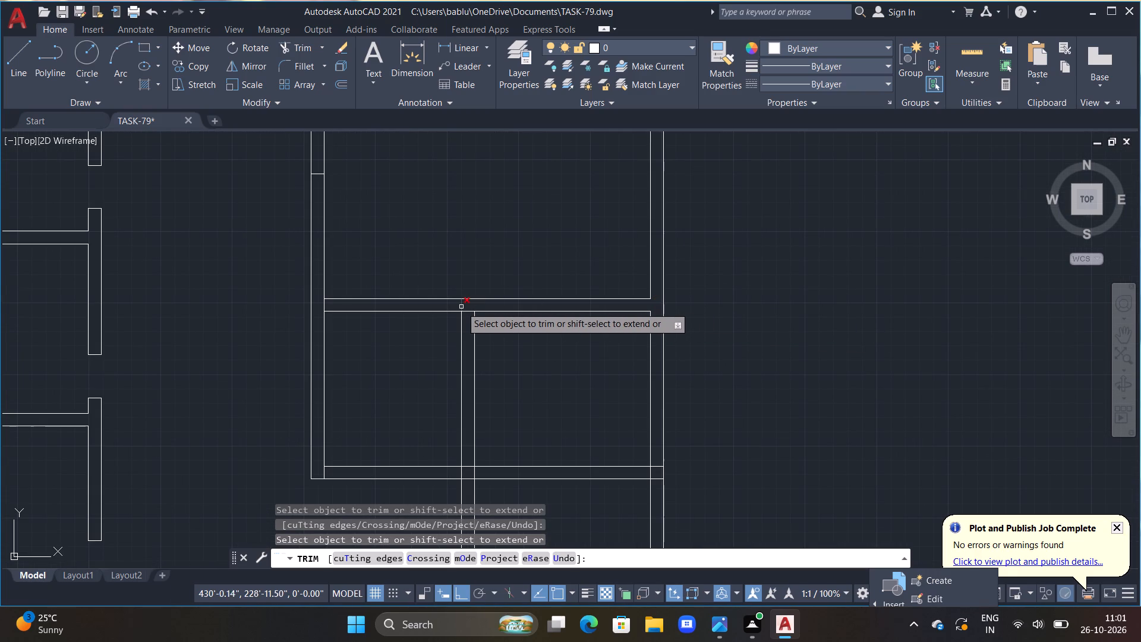
{"action": "left_click", "coordinate": [462, 306]}
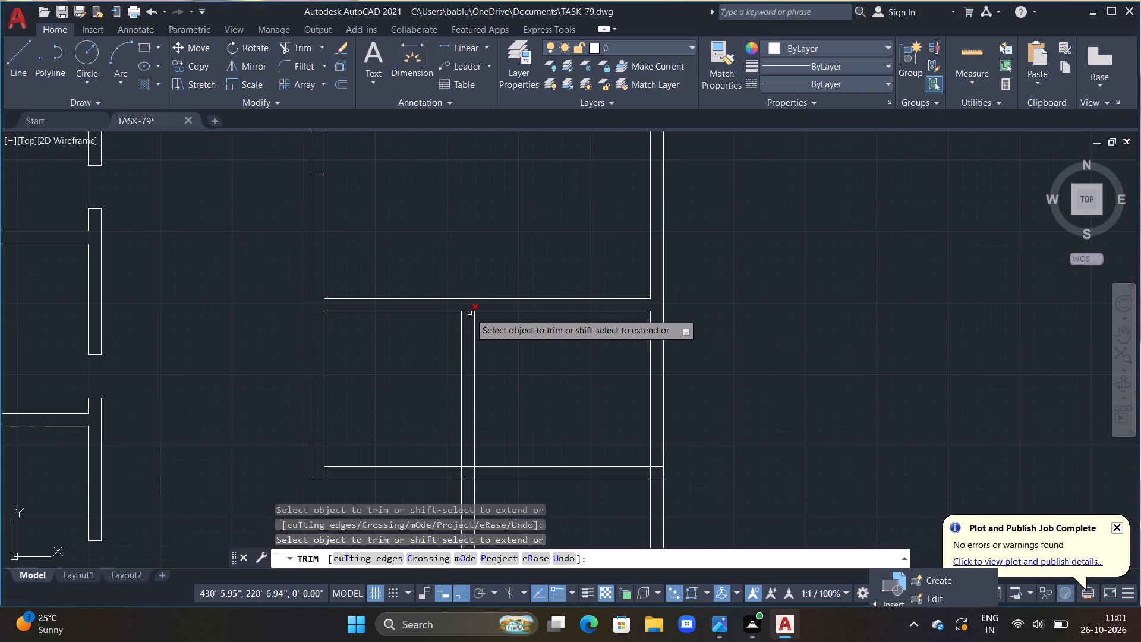
{"action": "key", "text": "ctrl+z"}
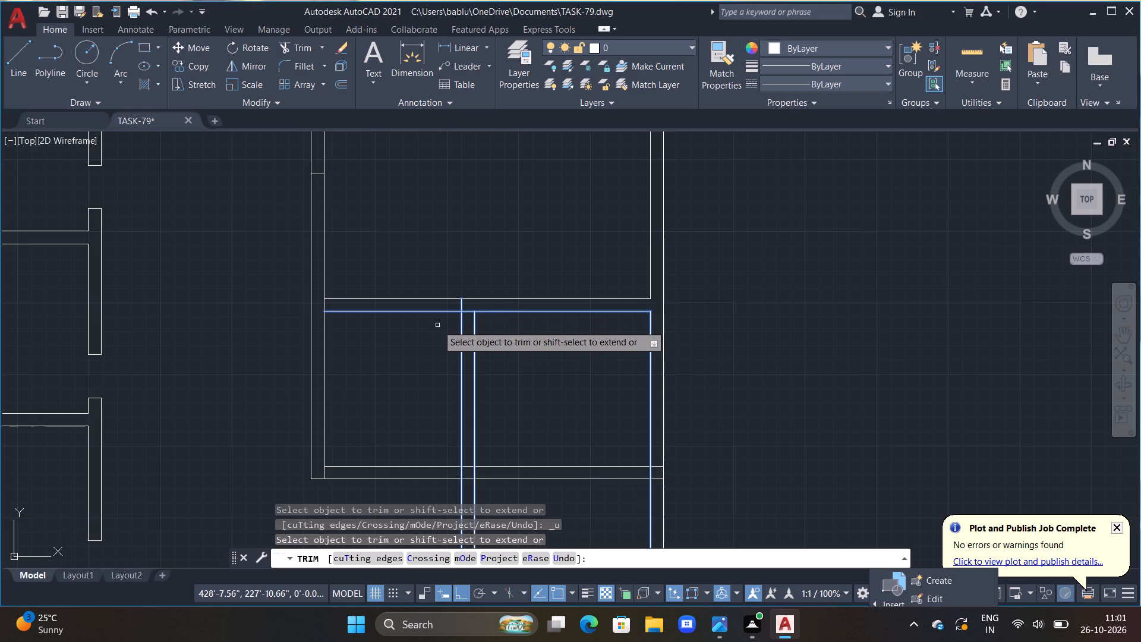
{"action": "left_click_drag", "start_coordinate": [398, 278], "coordinate": [398, 357]}
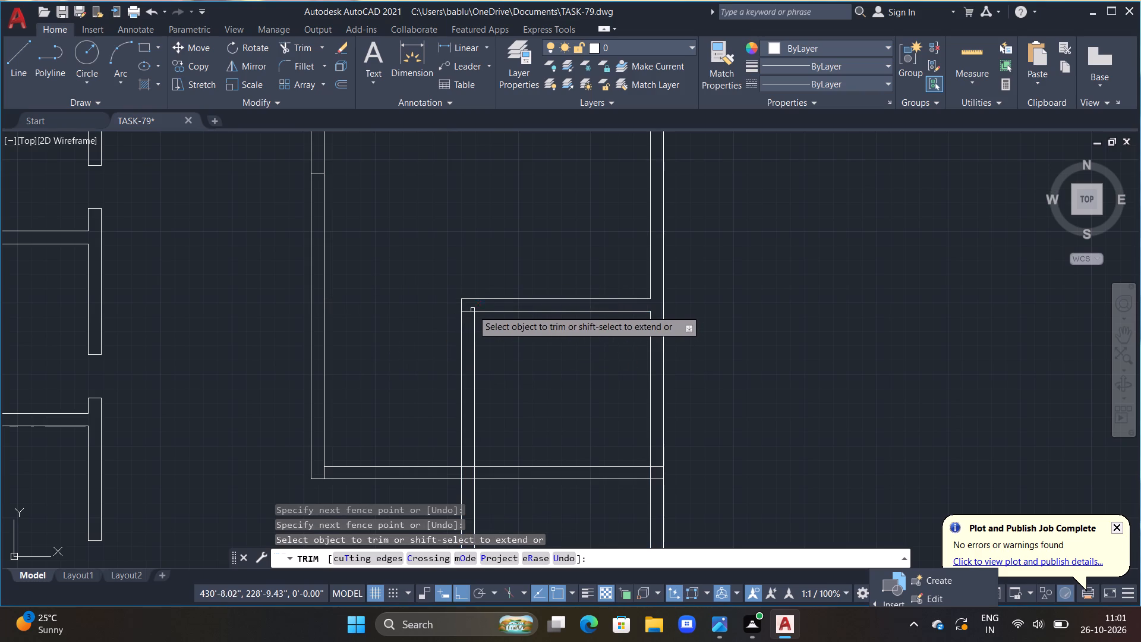
{"action": "left_click_drag", "start_coordinate": [469, 309], "coordinate": [468, 317]}
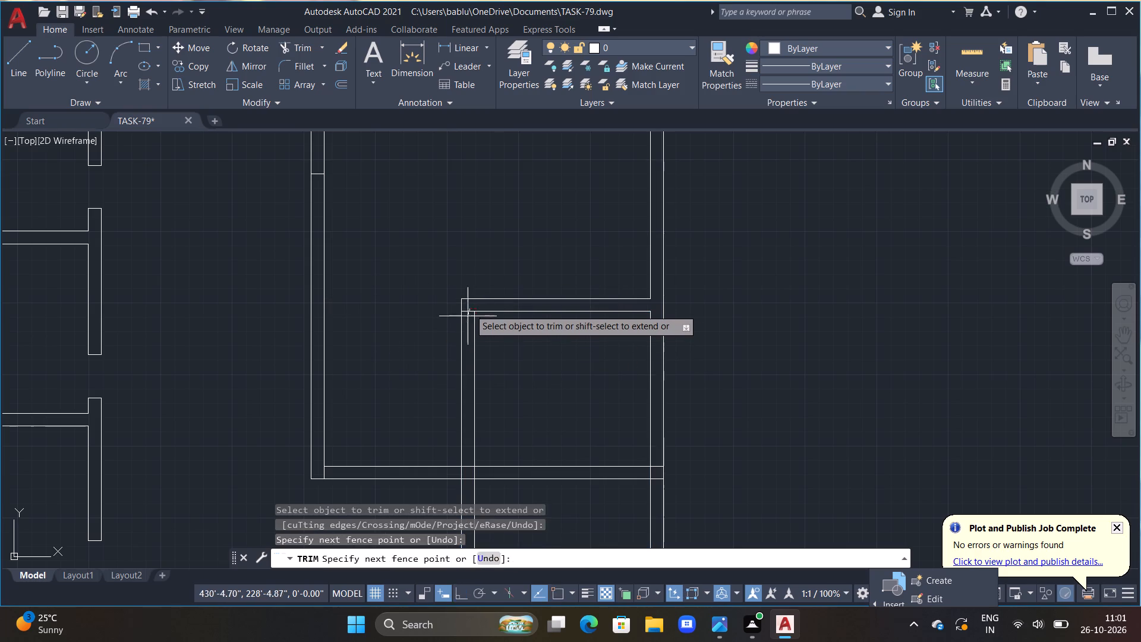
{"action": "left_click_drag", "start_coordinate": [468, 317], "coordinate": [467, 320]}
{"action": "left_click", "coordinate": [467, 323]}
{"action": "left_click", "coordinate": [468, 327]}
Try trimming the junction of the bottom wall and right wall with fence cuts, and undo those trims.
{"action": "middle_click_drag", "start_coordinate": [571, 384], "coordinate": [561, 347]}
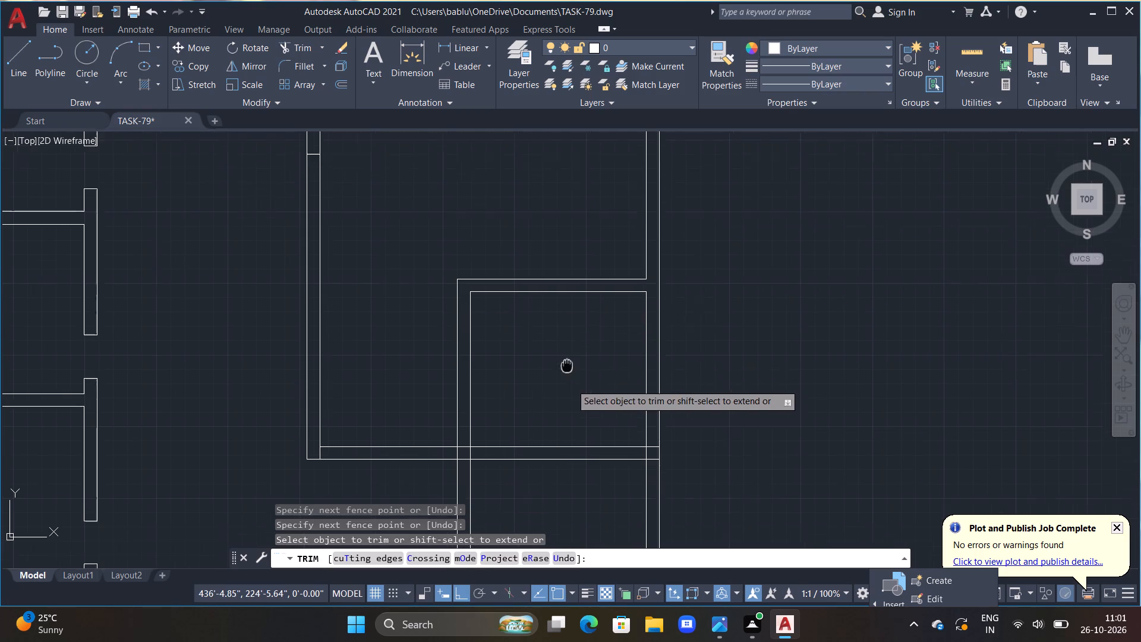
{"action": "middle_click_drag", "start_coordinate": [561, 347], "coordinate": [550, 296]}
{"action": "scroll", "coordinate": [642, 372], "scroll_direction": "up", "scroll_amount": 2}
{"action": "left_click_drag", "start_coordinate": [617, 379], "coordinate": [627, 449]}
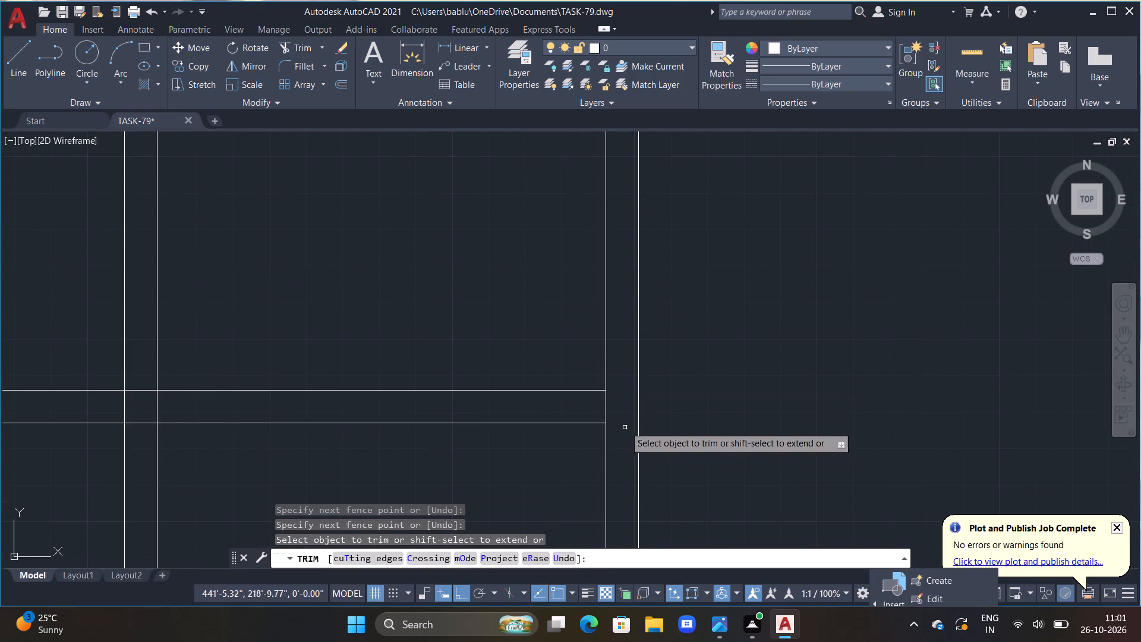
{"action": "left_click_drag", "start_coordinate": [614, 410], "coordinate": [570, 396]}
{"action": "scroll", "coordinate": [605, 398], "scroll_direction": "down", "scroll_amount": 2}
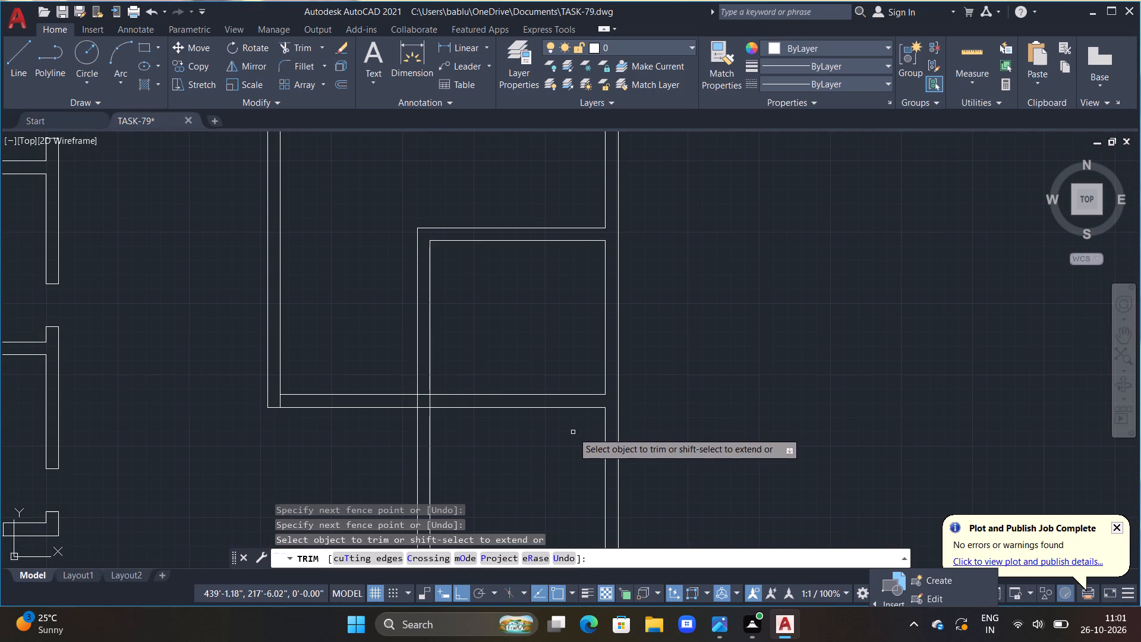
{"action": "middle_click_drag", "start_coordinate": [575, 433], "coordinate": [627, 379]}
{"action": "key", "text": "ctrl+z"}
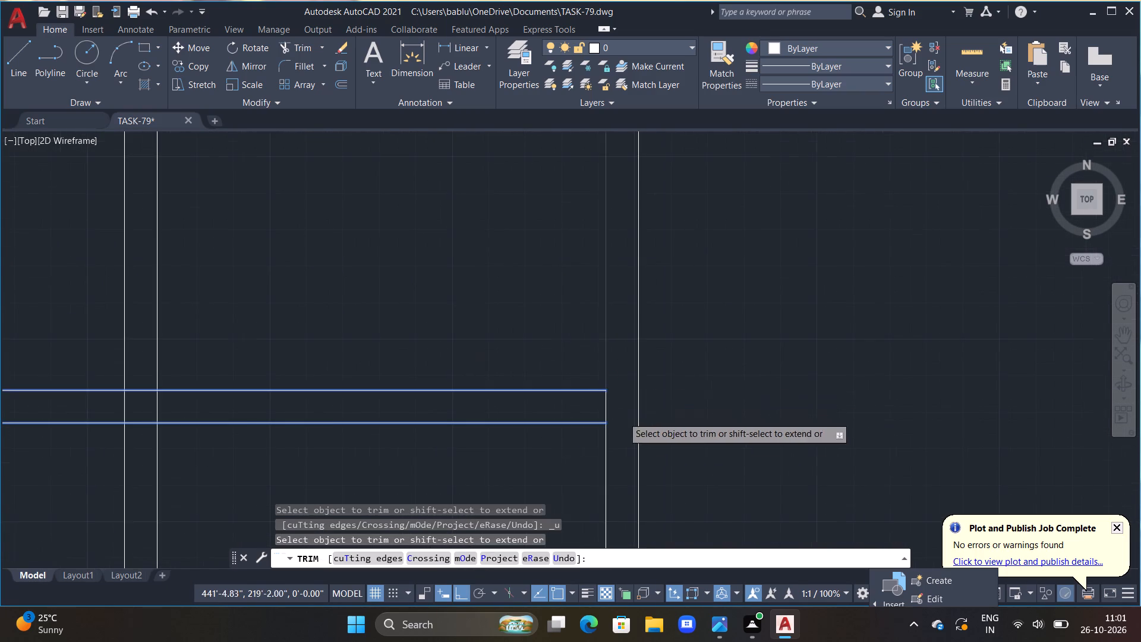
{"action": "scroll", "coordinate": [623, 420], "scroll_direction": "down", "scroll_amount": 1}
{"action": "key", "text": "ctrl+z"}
Trim the right wall's inner line and the bottom wall's upper line where they cross at the lower right junction.
{"action": "middle_click_drag", "start_coordinate": [627, 418], "coordinate": [596, 335]}
{"action": "scroll", "coordinate": [611, 411], "scroll_direction": "up", "scroll_amount": 1}
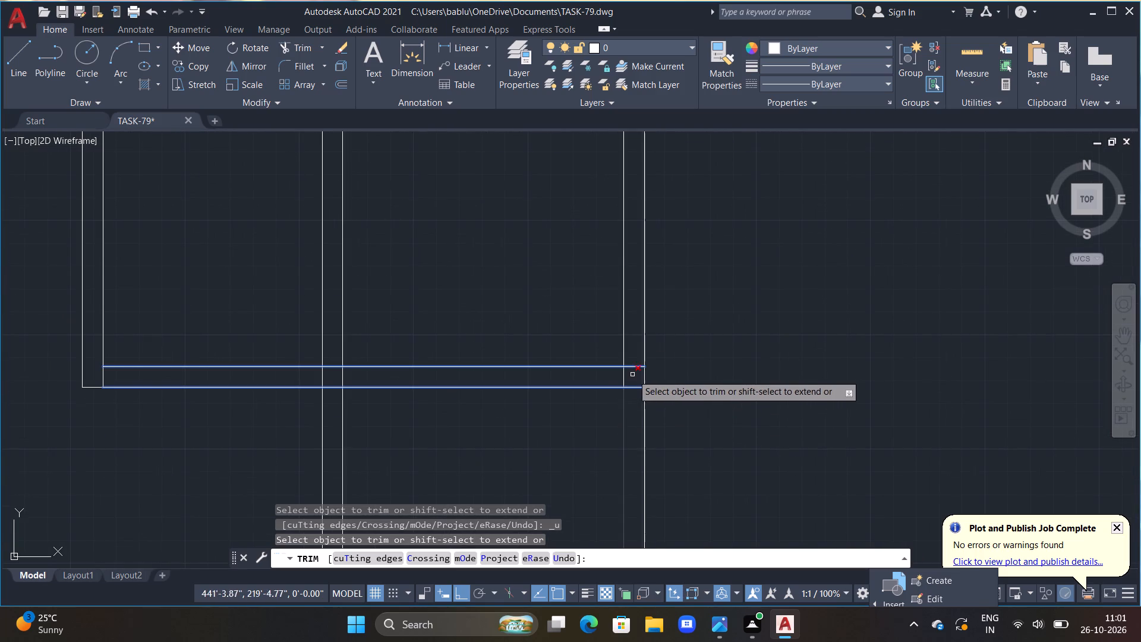
{"action": "left_click", "coordinate": [623, 383]}
{"action": "left_click", "coordinate": [635, 367]}
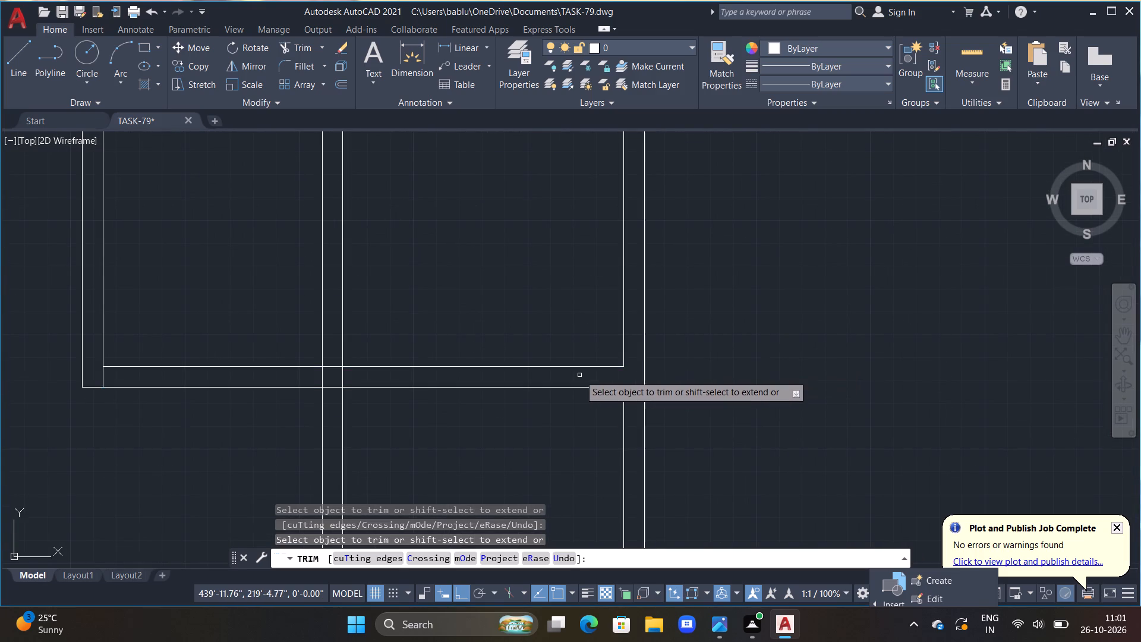
{"action": "scroll", "coordinate": [425, 395], "scroll_direction": "down", "scroll_amount": 1}
{"action": "middle_click_drag", "start_coordinate": [421, 398], "coordinate": [538, 430]}
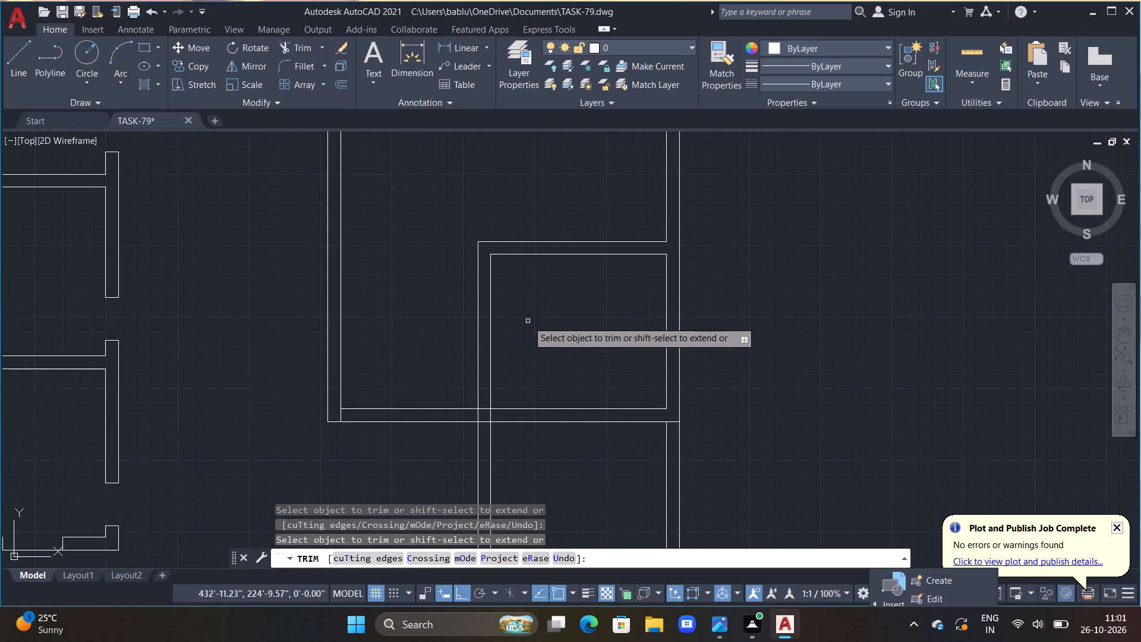
{"action": "key", "text": "Escape"}
{"action": "key", "text": "Escape"}
{"action": "key", "text": "Escape"}
{"action": "middle_click_drag", "start_coordinate": [516, 310], "coordinate": [607, 326]}
{"action": "key", "text": "Escape"}
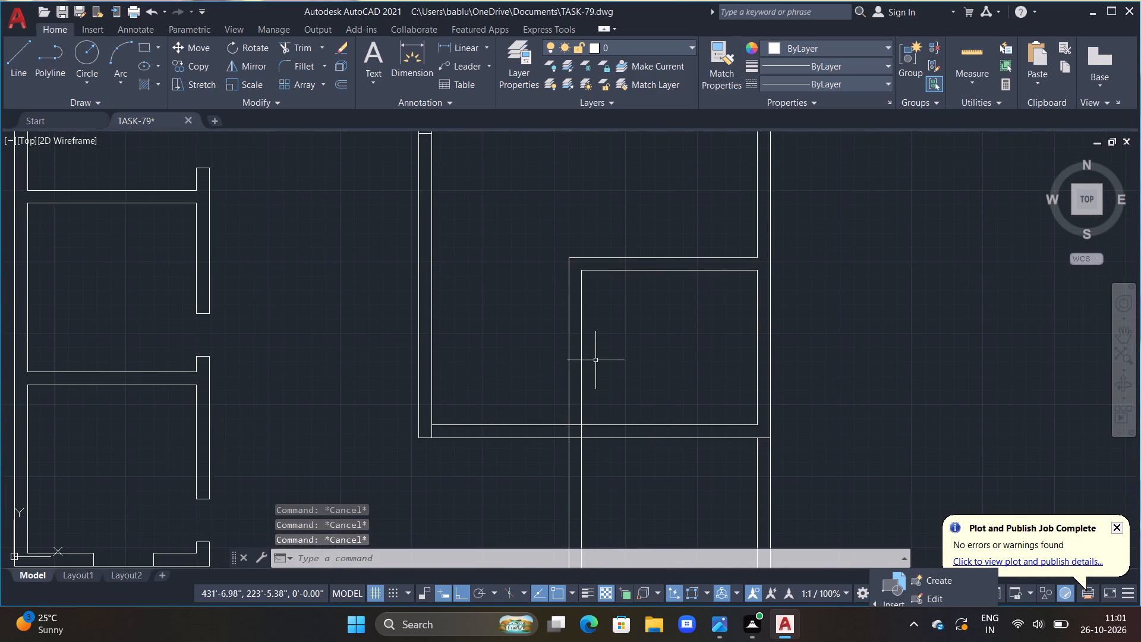
Draw a horizontal line about 3'-10" long across the partition, a little below its upper corner.
{"action": "middle_click_drag", "start_coordinate": [597, 358], "coordinate": [607, 322]}
{"action": "key", "text": "Escape"}
{"action": "key", "text": "Escape"}
{"action": "key", "text": "l"}
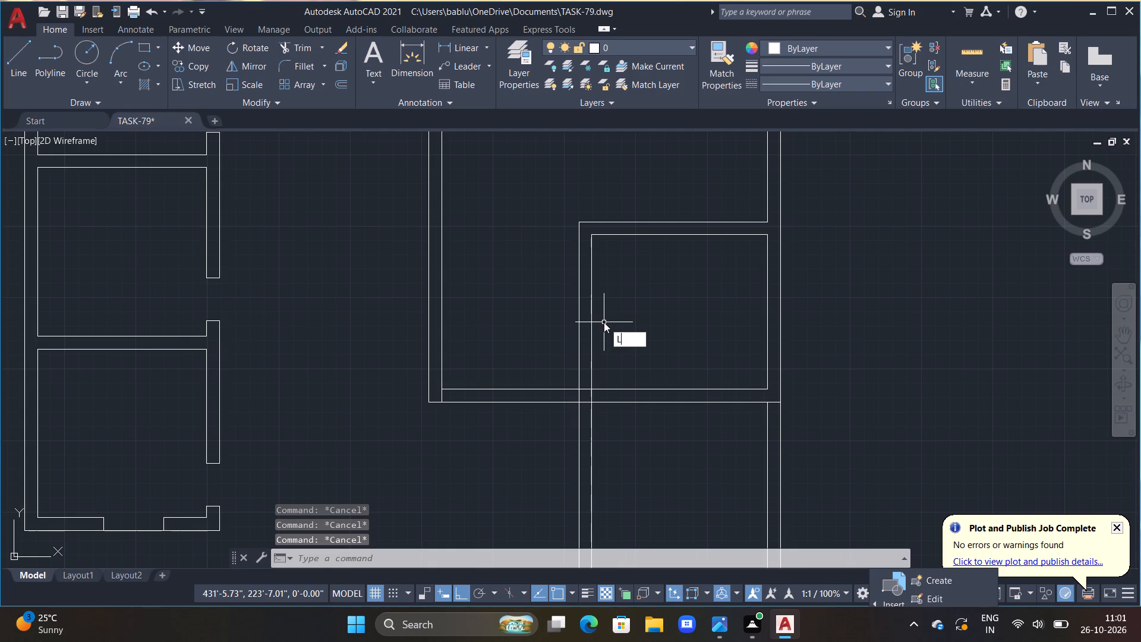
{"action": "key", "text": "space"}
{"action": "key", "text": "l"}
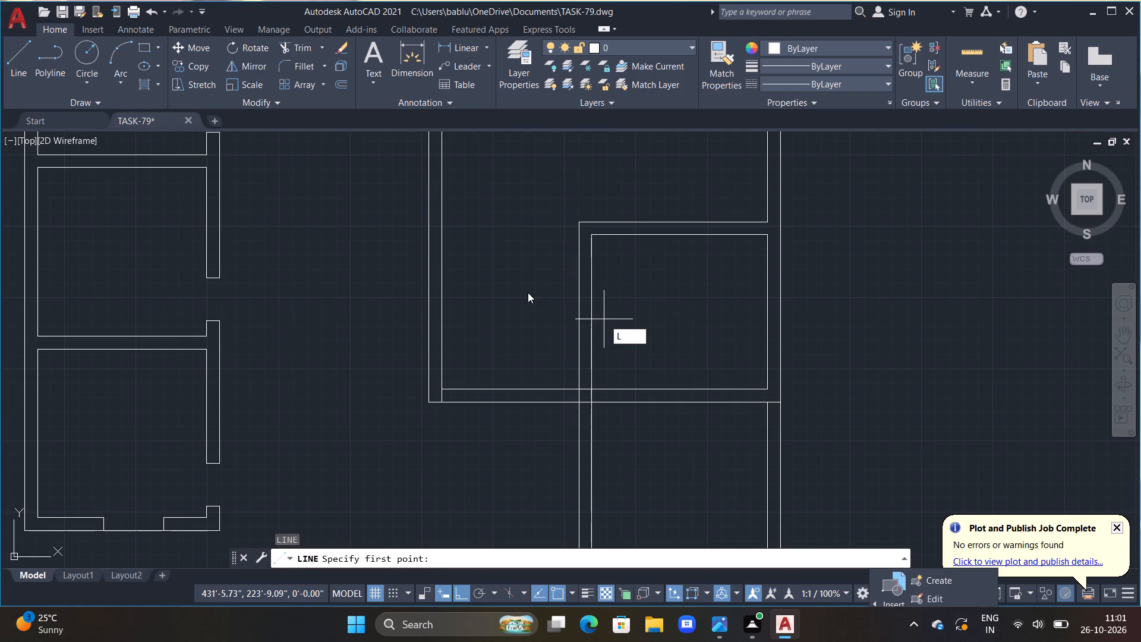
{"action": "key", "text": "space"}
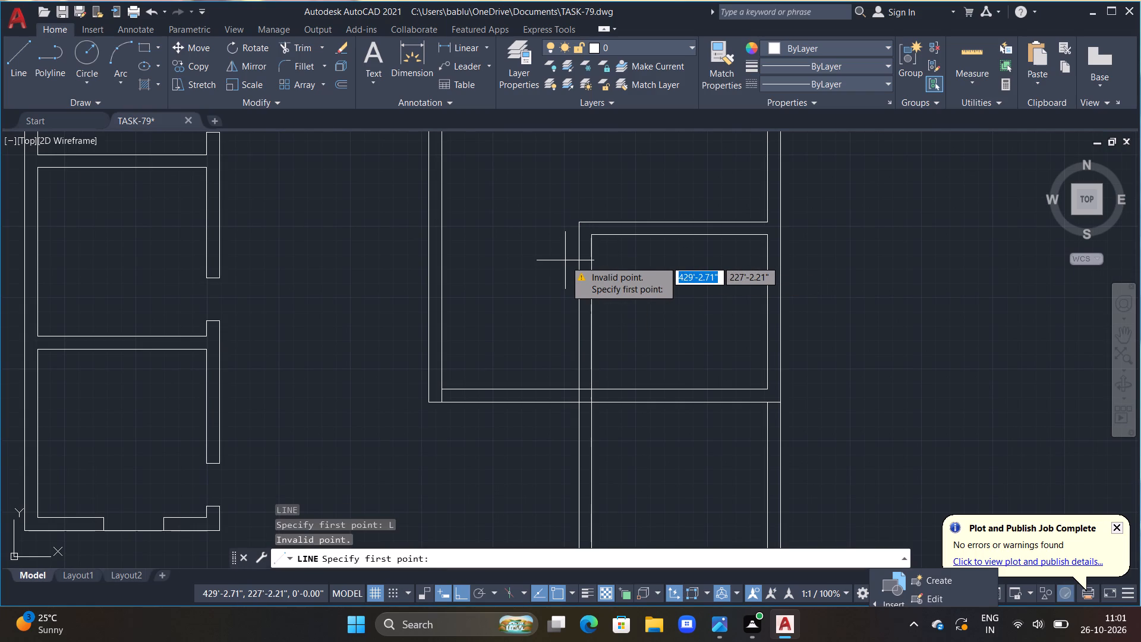
{"action": "left_click", "coordinate": [566, 260]}
{"action": "left_click", "coordinate": [631, 262]}
{"action": "key", "text": "Escape"}
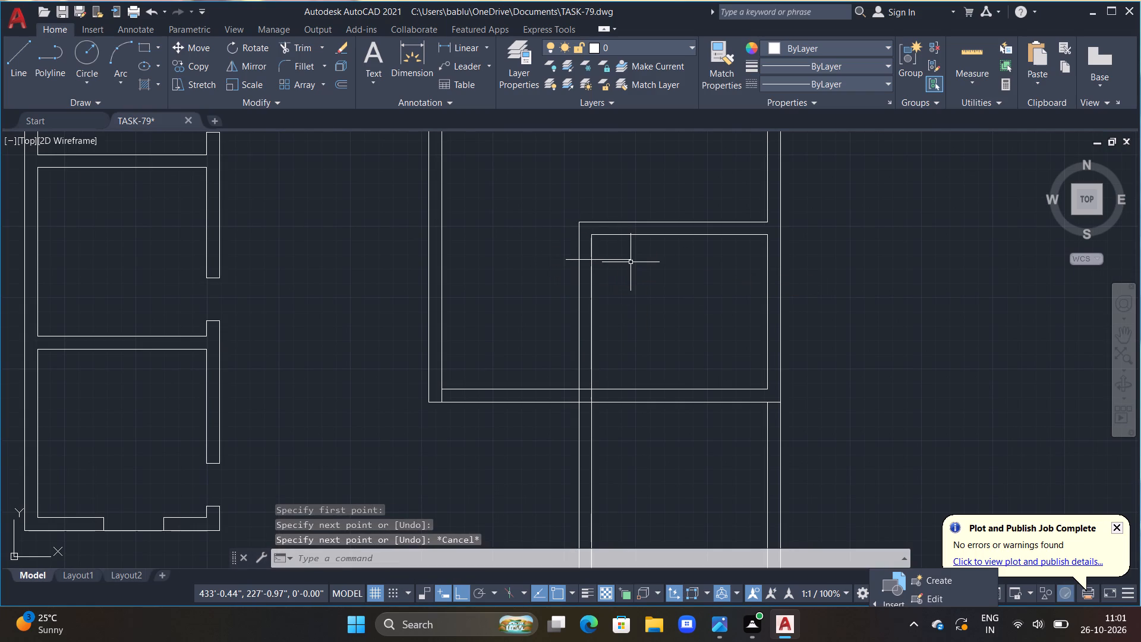
Offset the short horizontal line across the partition 2'6" downward to mark the door opening.
{"action": "type", "text": "OFF 2'6\""}
{"action": "key", "text": "Return"}
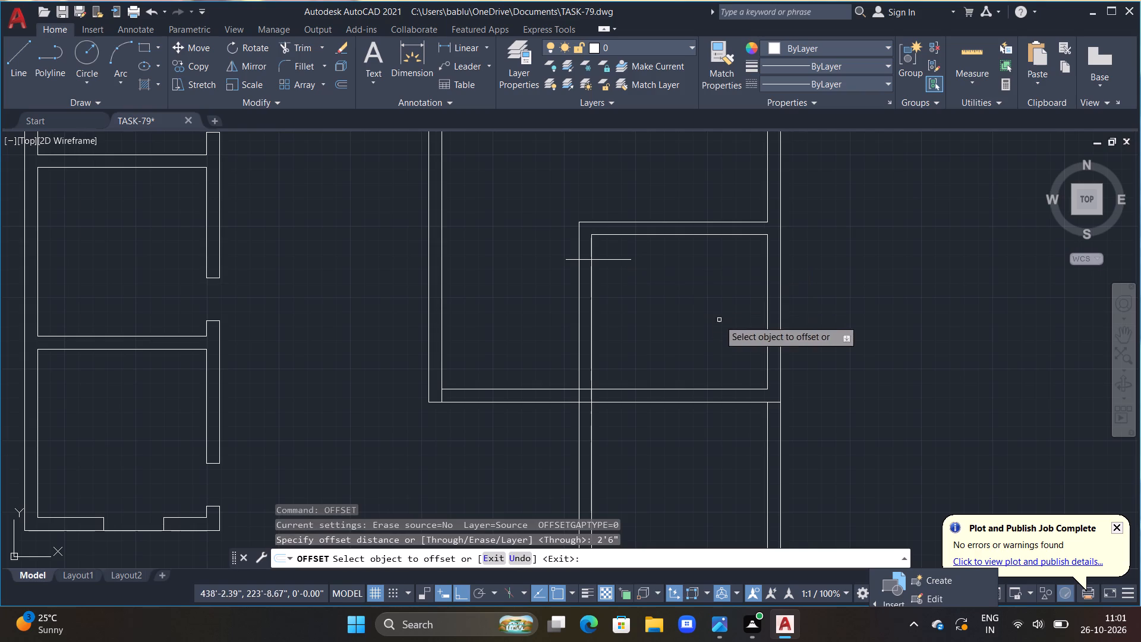
{"action": "left_click", "coordinate": [614, 259]}
{"action": "left_click", "coordinate": [609, 311]}
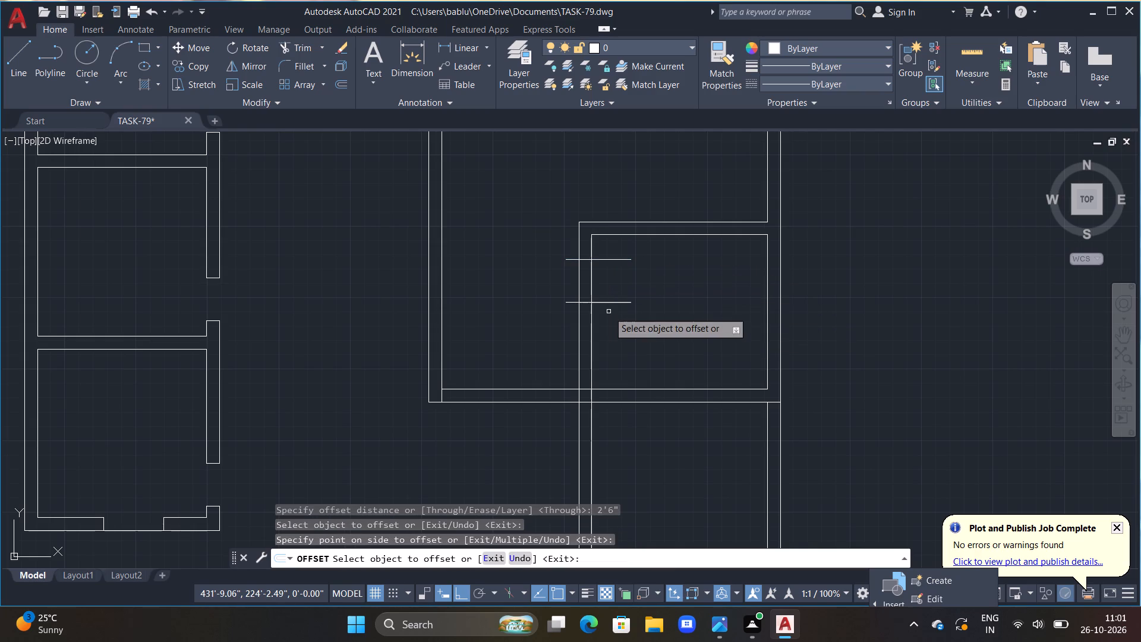
{"action": "key", "text": "Escape"}
Trim out the partition between the two short lines and remove their overhangs to form the capped door opening.
{"action": "key", "text": "t"}
{"action": "type", "text": "R"}
{"action": "key", "text": "space"}
{"action": "left_click", "coordinate": [601, 316]}
{"action": "left_click_drag", "start_coordinate": [602, 309], "coordinate": [612, 251]}
{"action": "left_click_drag", "start_coordinate": [612, 251], "coordinate": [611, 324]}
{"action": "left_click_drag", "start_coordinate": [600, 280], "coordinate": [543, 268]}
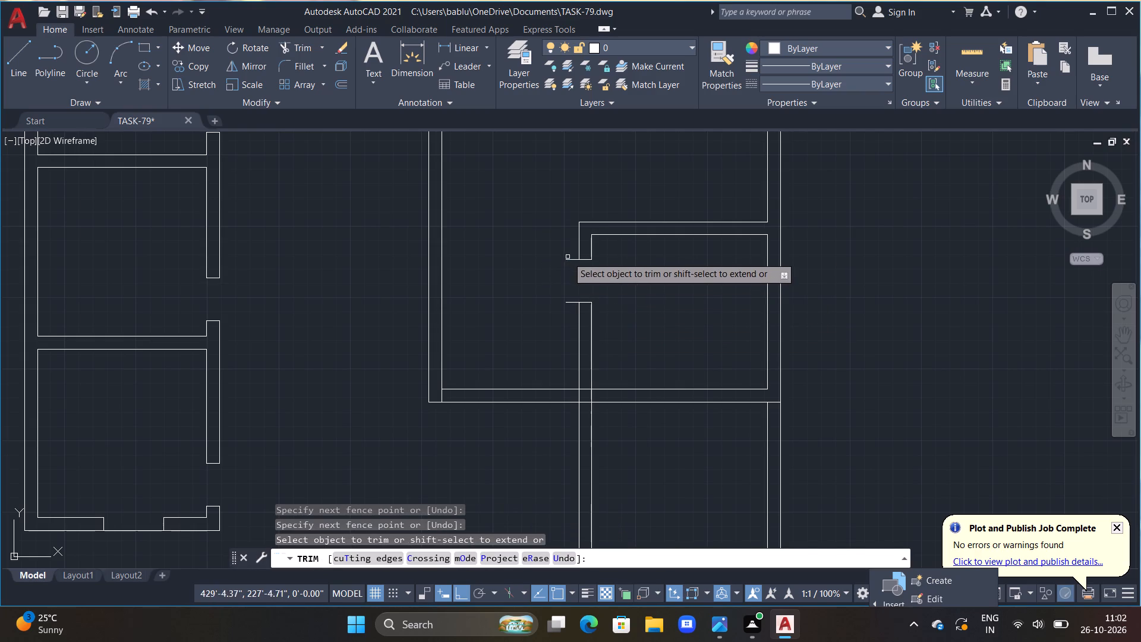
{"action": "left_click", "coordinate": [569, 258]}
{"action": "left_click_drag", "start_coordinate": [570, 302], "coordinate": [556, 309]}
{"action": "key", "text": "Escape"}
{"action": "key", "text": "Escape"}
{"action": "key", "text": "Escape"}
Draw a short vertical line across the bottom wall just right of the partition, starting on the wall's upper line.
{"action": "scroll", "coordinate": [618, 415], "scroll_direction": "up", "scroll_amount": 1}
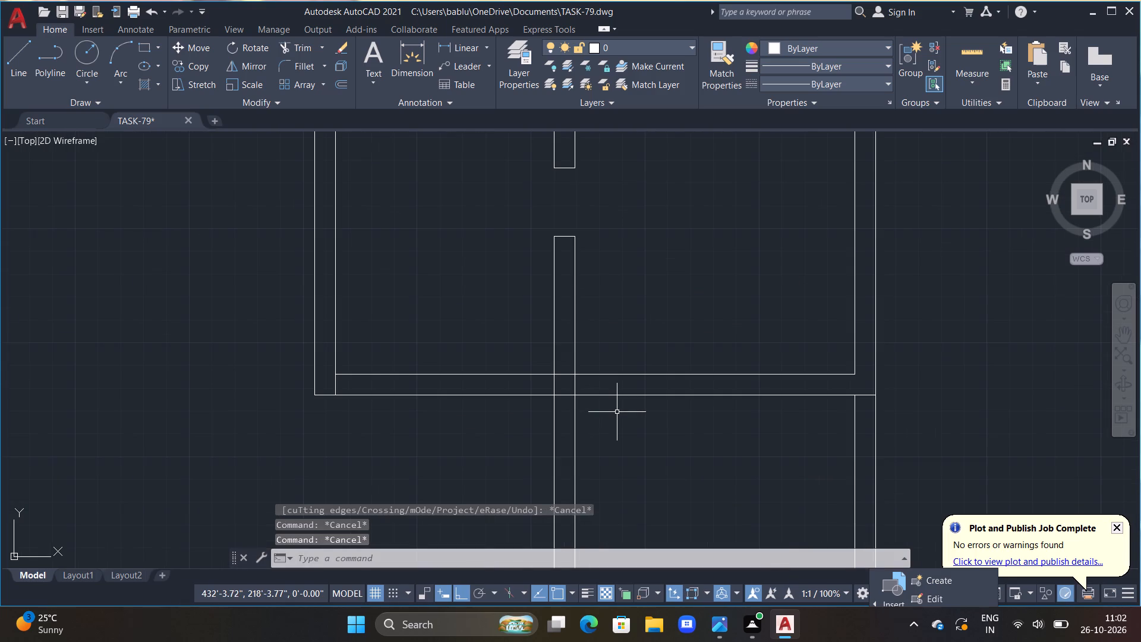
{"action": "key", "text": "l"}
{"action": "key", "text": "space"}
{"action": "left_click_drag", "start_coordinate": [591, 370], "coordinate": [590, 379]}
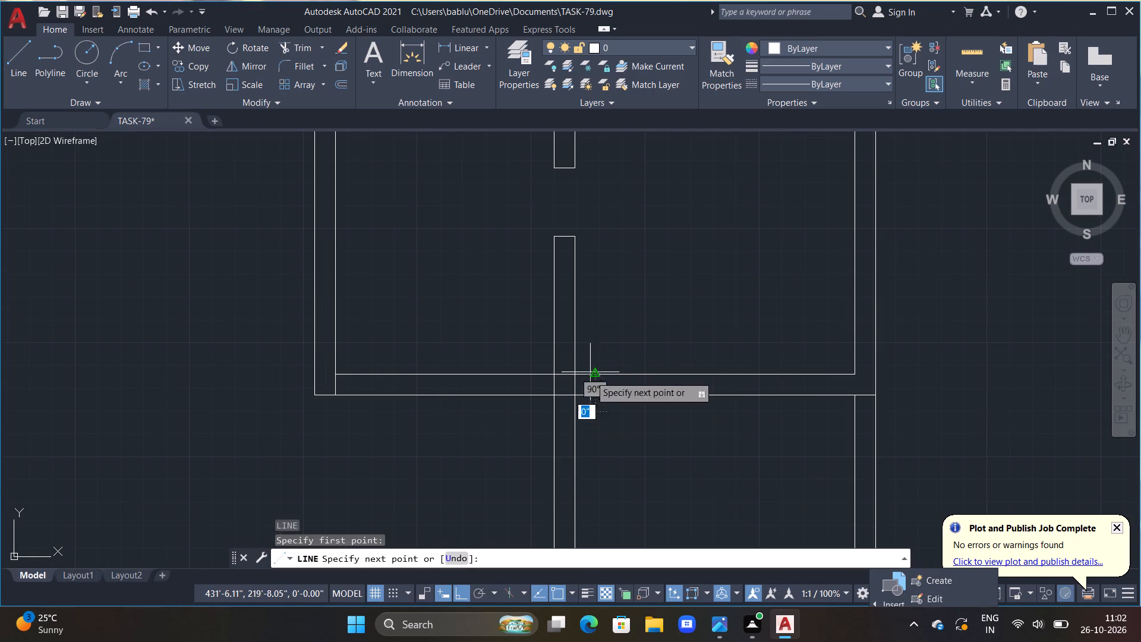
{"action": "left_click", "coordinate": [586, 418]}
{"action": "key", "text": "Escape"}
Offset the short vertical line across the bottom wall 3'6" to the right to mark the door opening.
{"action": "type", "text": "OFF"}
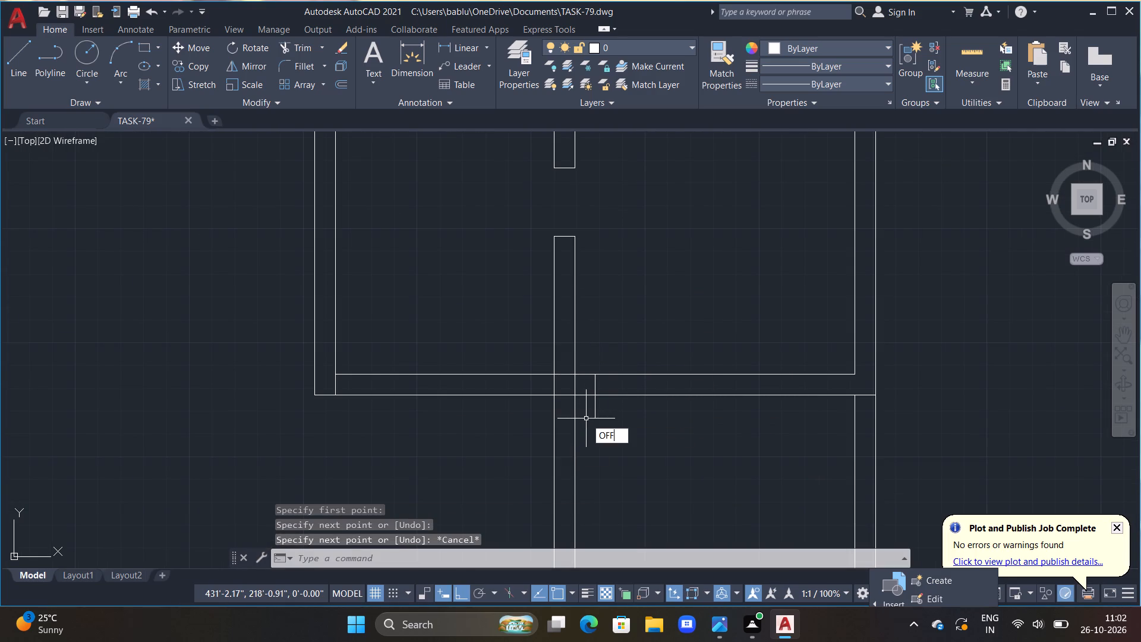
{"action": "key", "text": "space"}
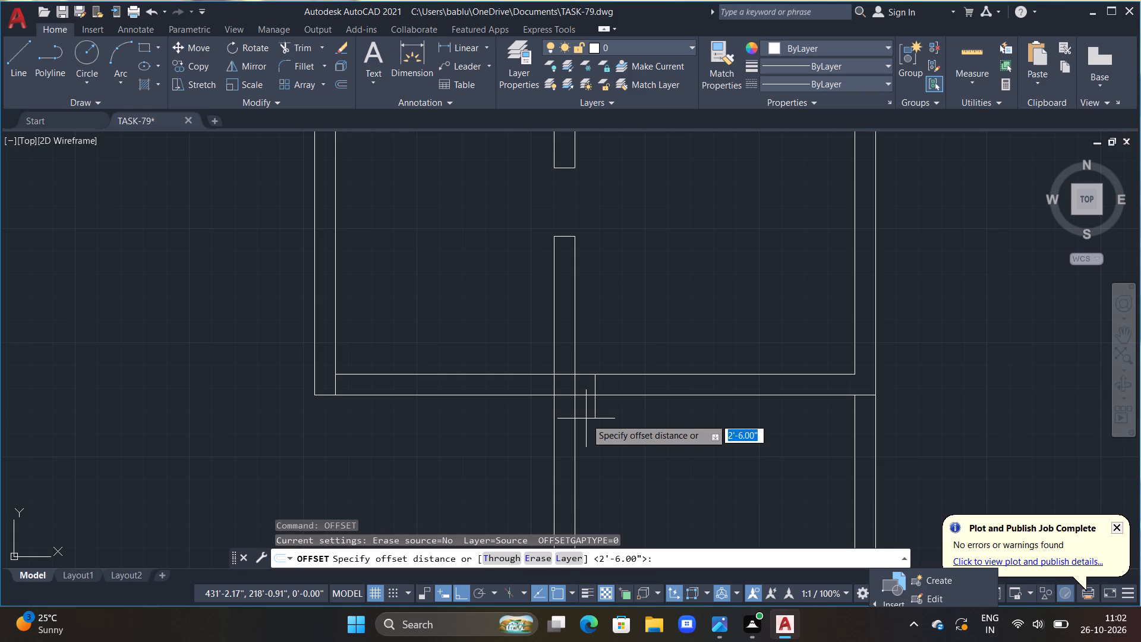
{"action": "type", "text": "3'6"}
{"action": "key", "text": "shift+quotedbl"}
{"action": "key", "text": "Return"}
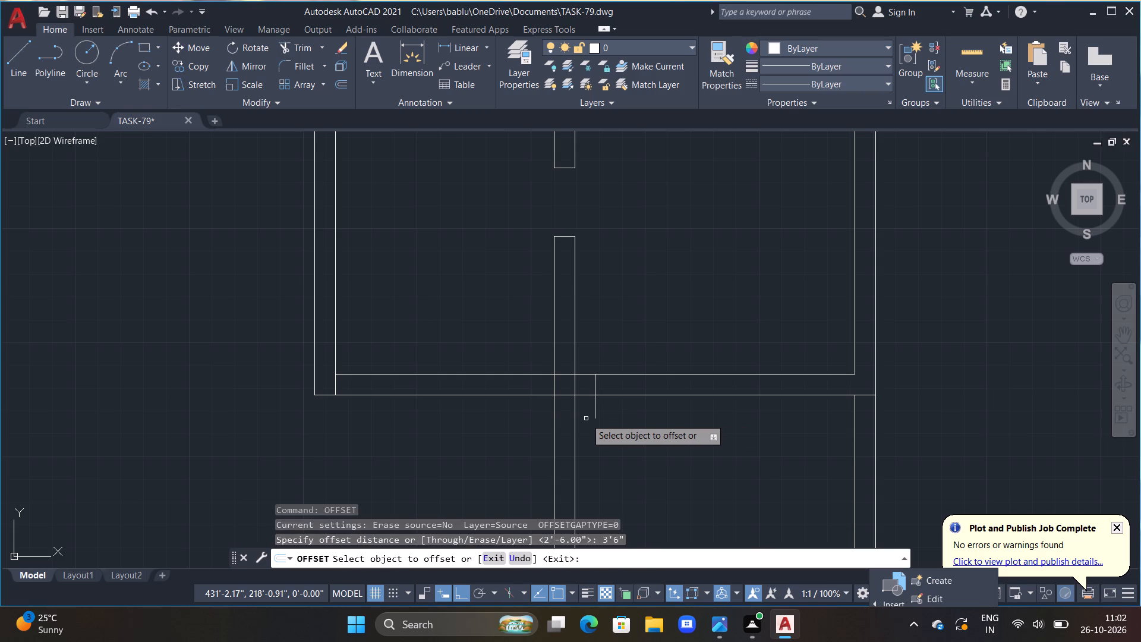
{"action": "left_click", "coordinate": [596, 412]}
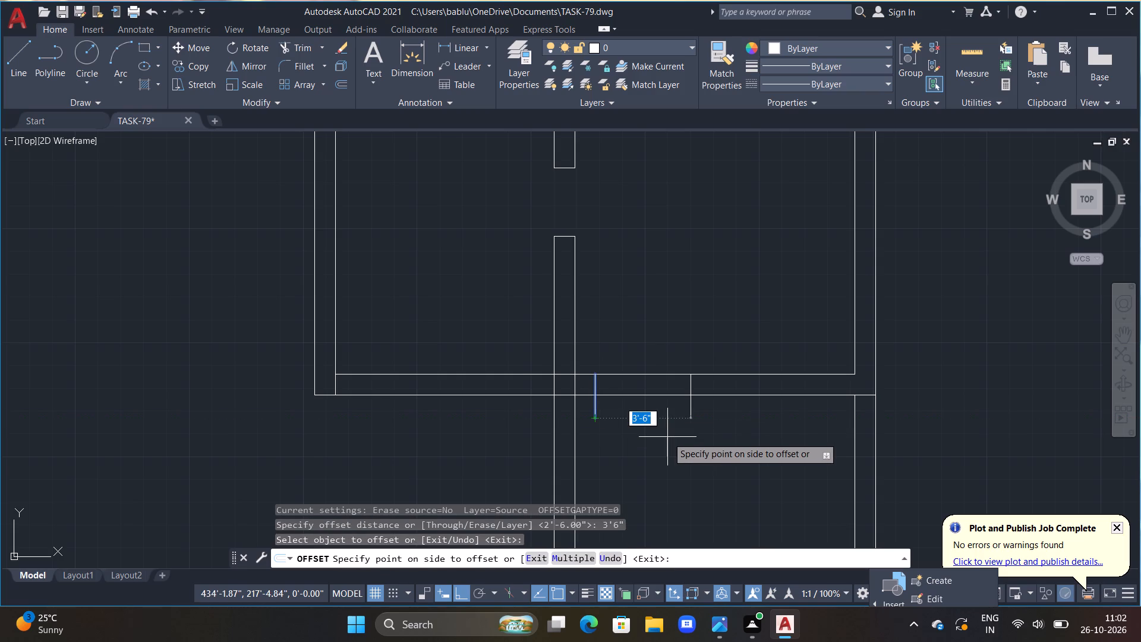
{"action": "left_click", "coordinate": [667, 437]}
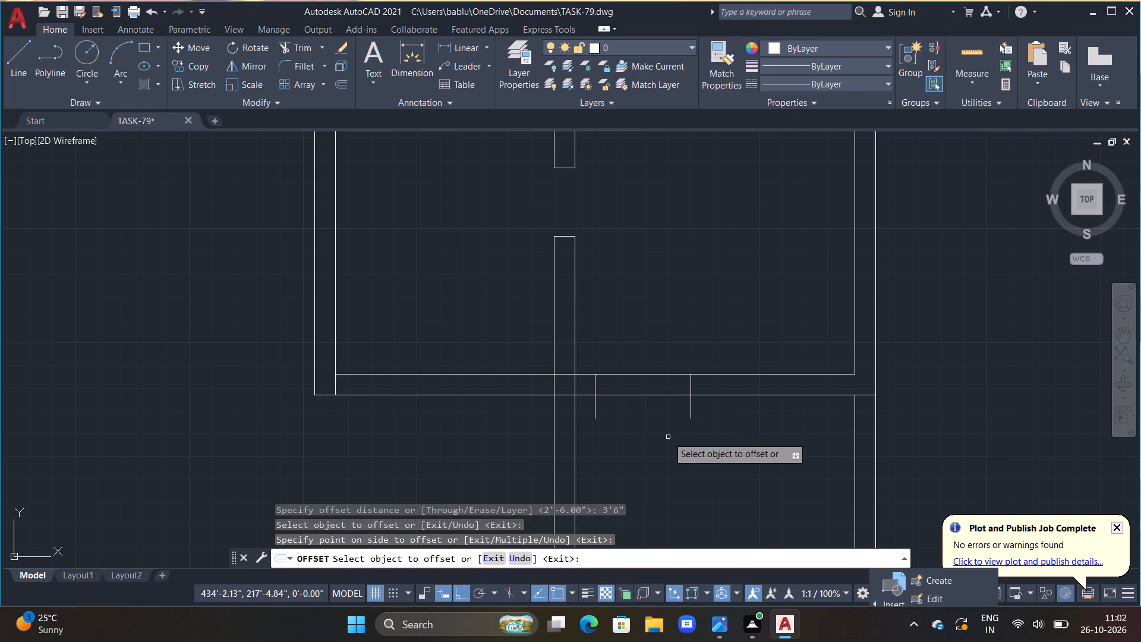
{"action": "key", "text": "Escape"}
Trim the bottom wall's upper line between the short lines, their lower overhangs, and the leftover lines where the partition meets the wall.
{"action": "type", "text": "TR"}
{"action": "key", "text": "space"}
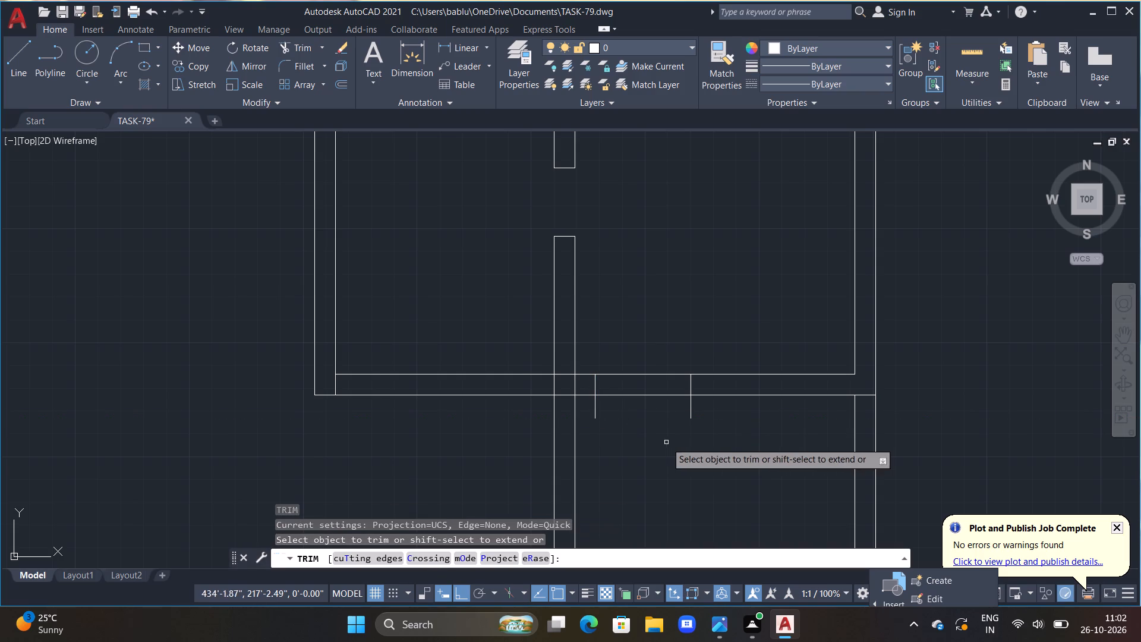
{"action": "left_click", "coordinate": [595, 406]}
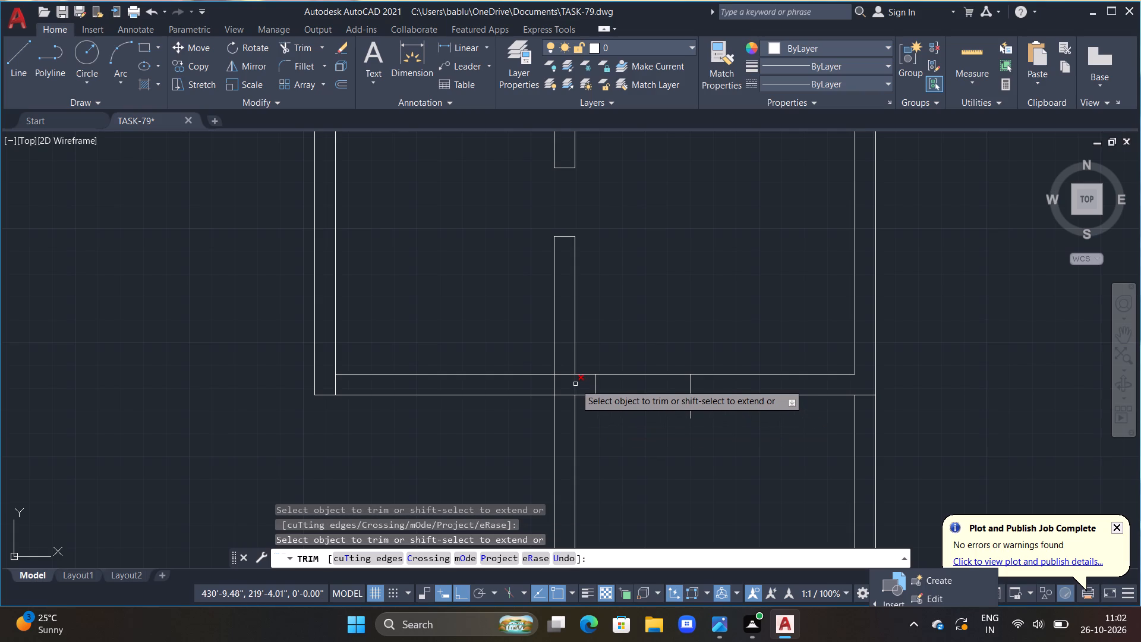
{"action": "left_click", "coordinate": [575, 384]}
{"action": "left_click", "coordinate": [569, 374]}
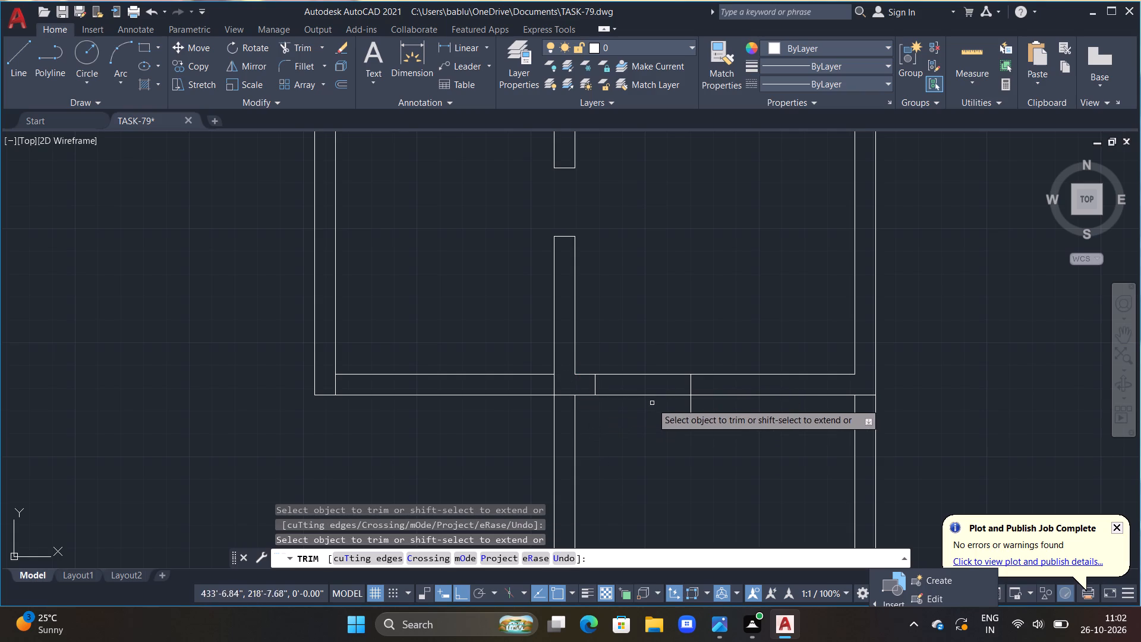
{"action": "left_click", "coordinate": [647, 374]}
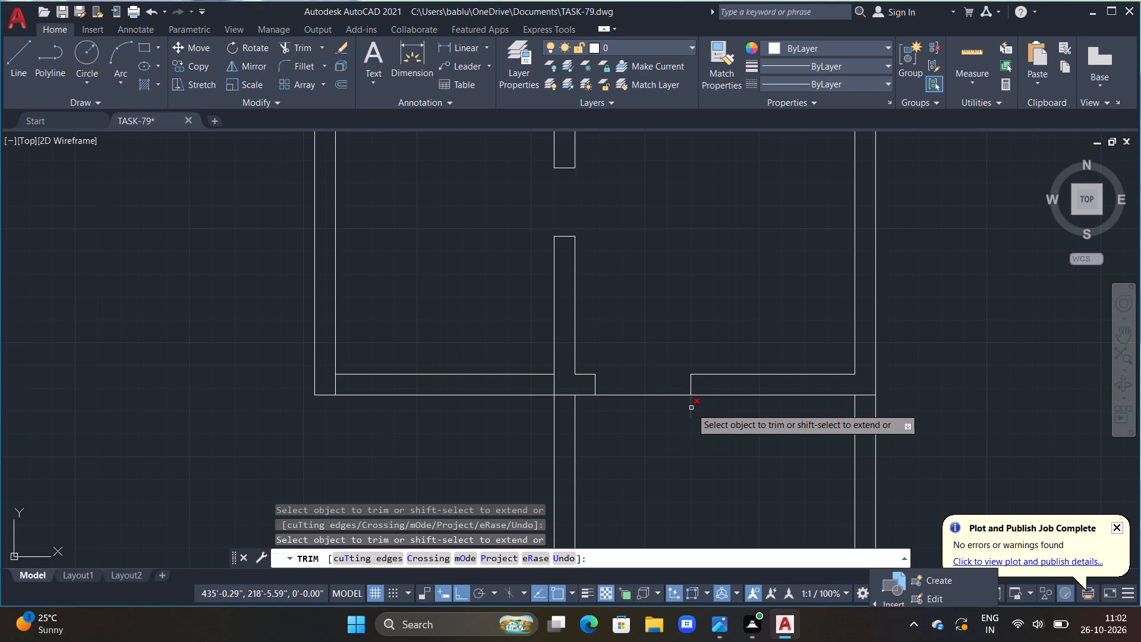
{"action": "left_click", "coordinate": [691, 408]}
{"action": "scroll", "coordinate": [651, 435], "scroll_direction": "down", "scroll_amount": 2}
{"action": "middle_click_drag", "start_coordinate": [566, 440], "coordinate": [607, 443]}
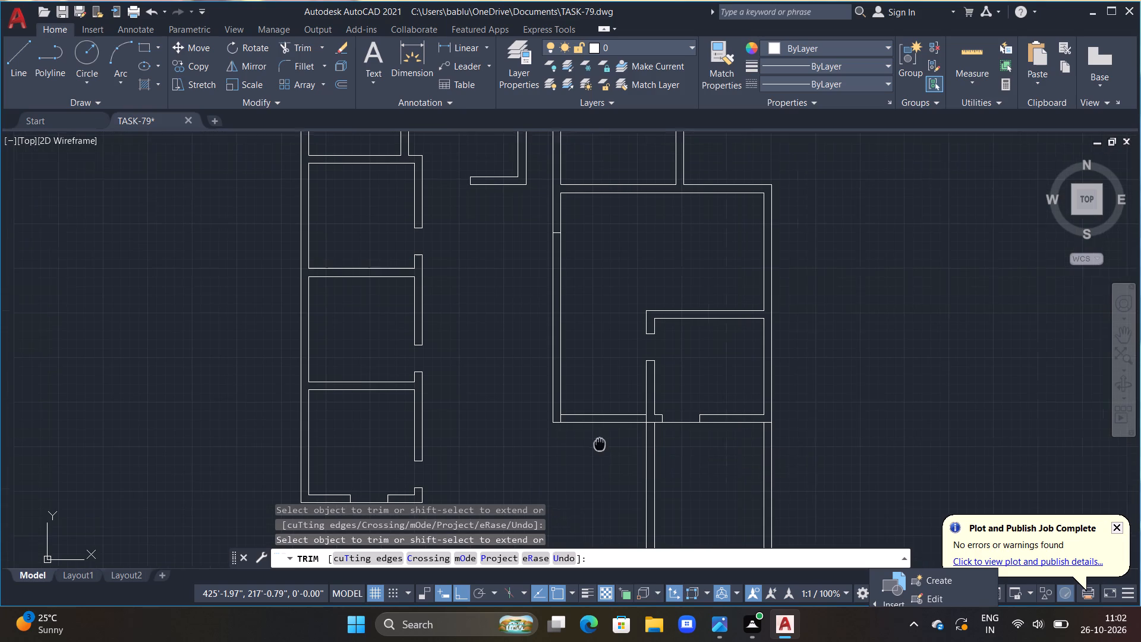
{"action": "middle_click_drag", "start_coordinate": [607, 443], "coordinate": [614, 443]}
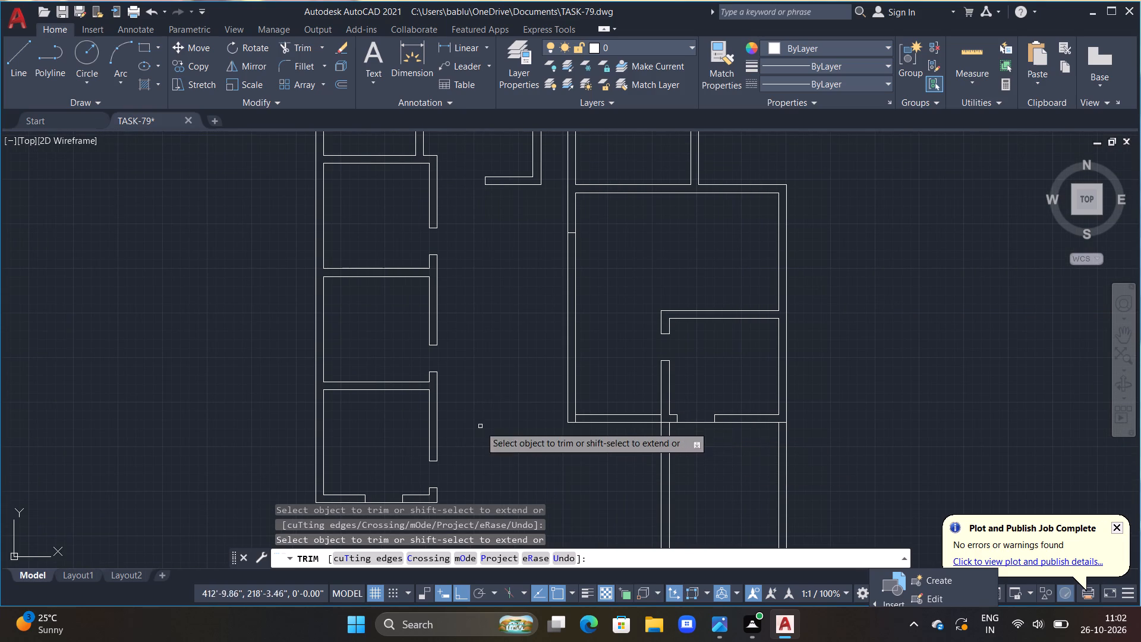
{"action": "scroll", "coordinate": [553, 428], "scroll_direction": "up", "scroll_amount": 1}
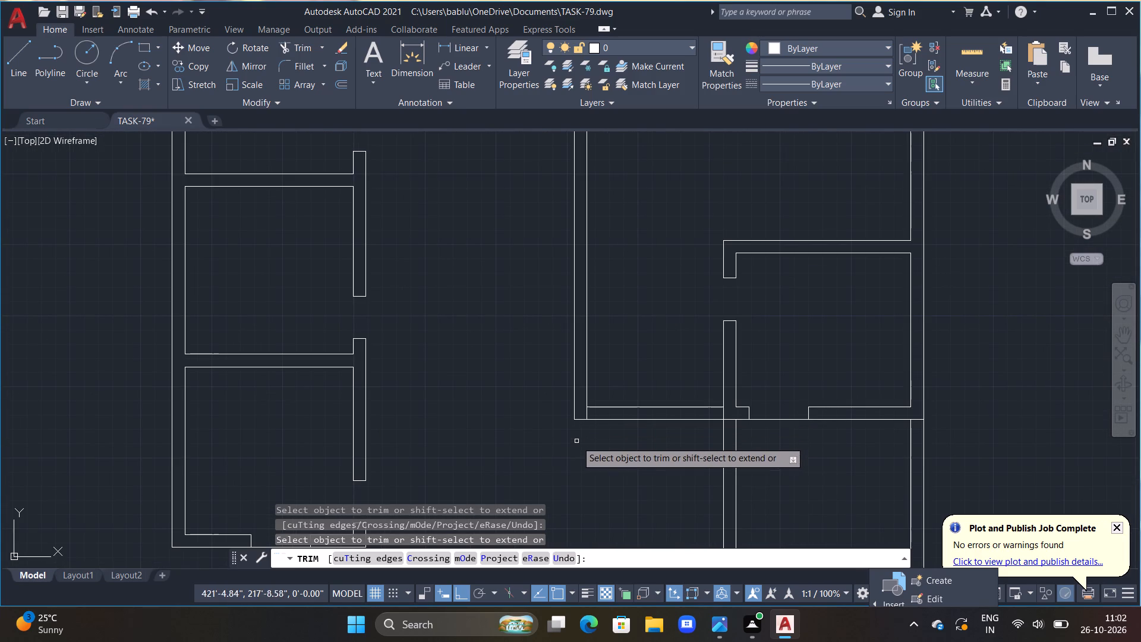
{"action": "key", "text": "Escape"}
{"action": "key", "text": "Escape"}
{"action": "key", "text": "Escape"}
Draw a short vertical line across the bottom wall, just right of the lower left corner of the large right-hand room.
{"action": "type", "text": "L"}
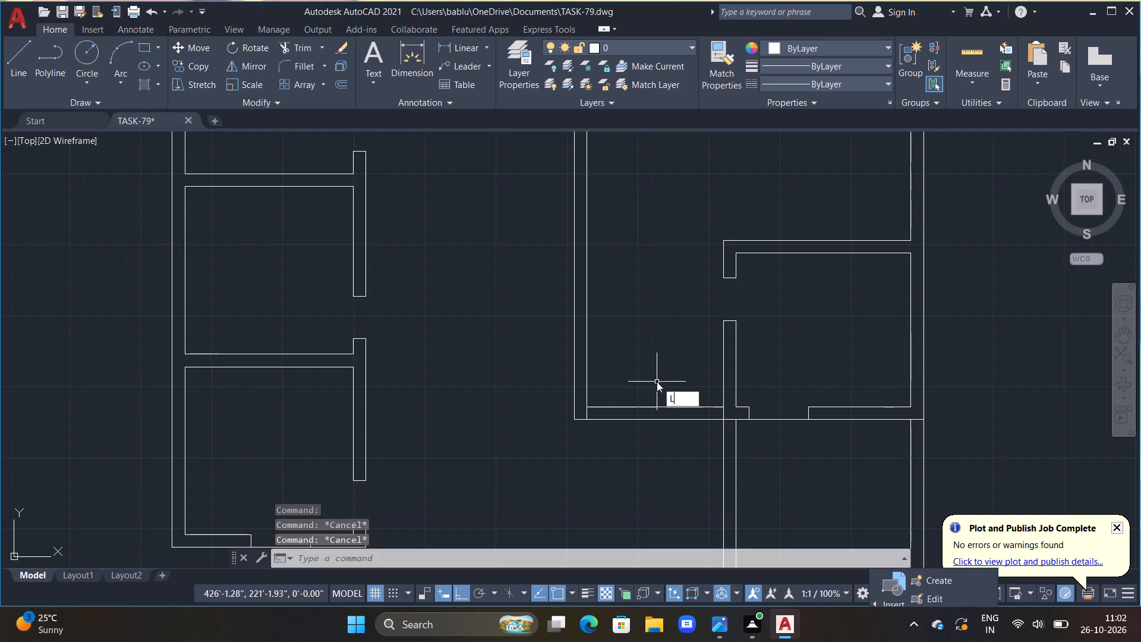
{"action": "key", "text": "space"}
{"action": "left_click", "coordinate": [602, 397]}
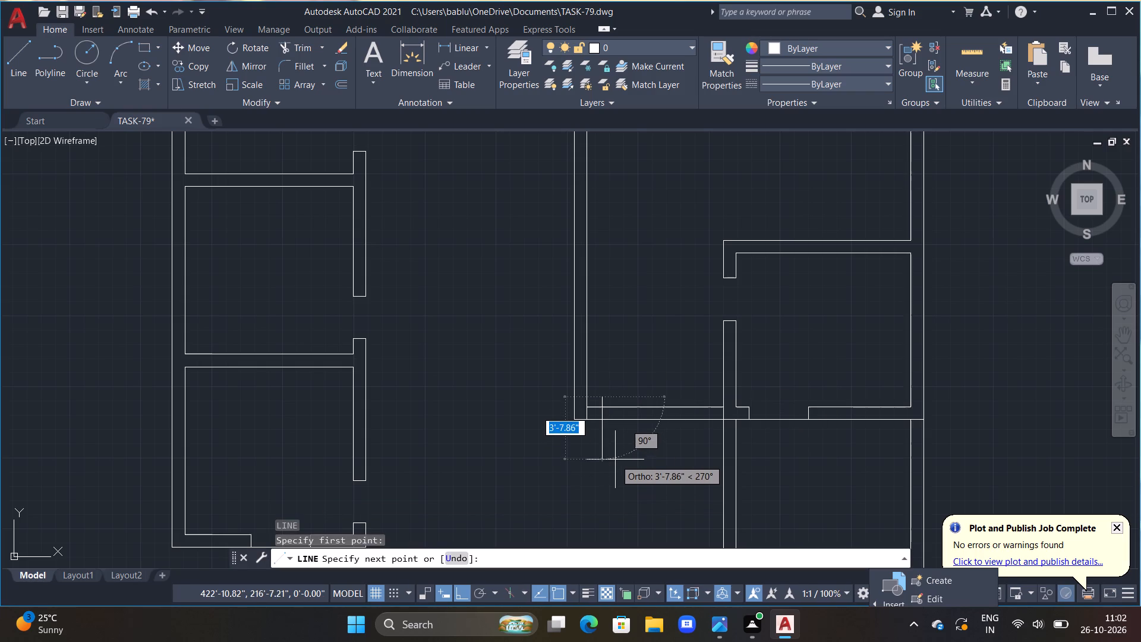
{"action": "left_click", "coordinate": [615, 456]}
{"action": "type", "text": "`TR"}
{"action": "key", "text": "space"}
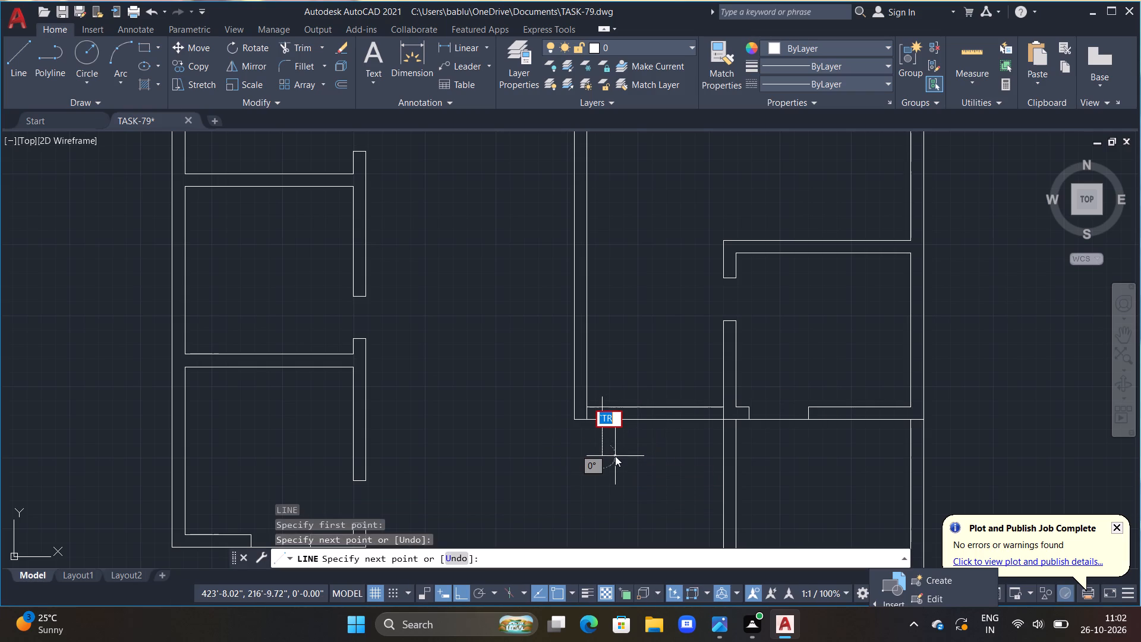
{"action": "key", "text": "space"}
{"action": "key", "text": "Escape"}
{"action": "key", "text": "Escape"}
{"action": "key", "text": "Escape"}
{"action": "key", "text": "Escape"}
{"action": "key", "text": "Escape"}
{"action": "key", "text": "Escape"}
{"action": "key", "text": "Escape"}
{"action": "key", "text": "Escape"}
{"action": "key", "text": "Escape"}
{"action": "key", "text": "Escape"}
{"action": "key", "text": "Escape"}
Trim both overhangs of the new short line and the leftover wall segments at the room's corner and the partition junction.
{"action": "type", "text": "TR"}
{"action": "key", "text": "space"}
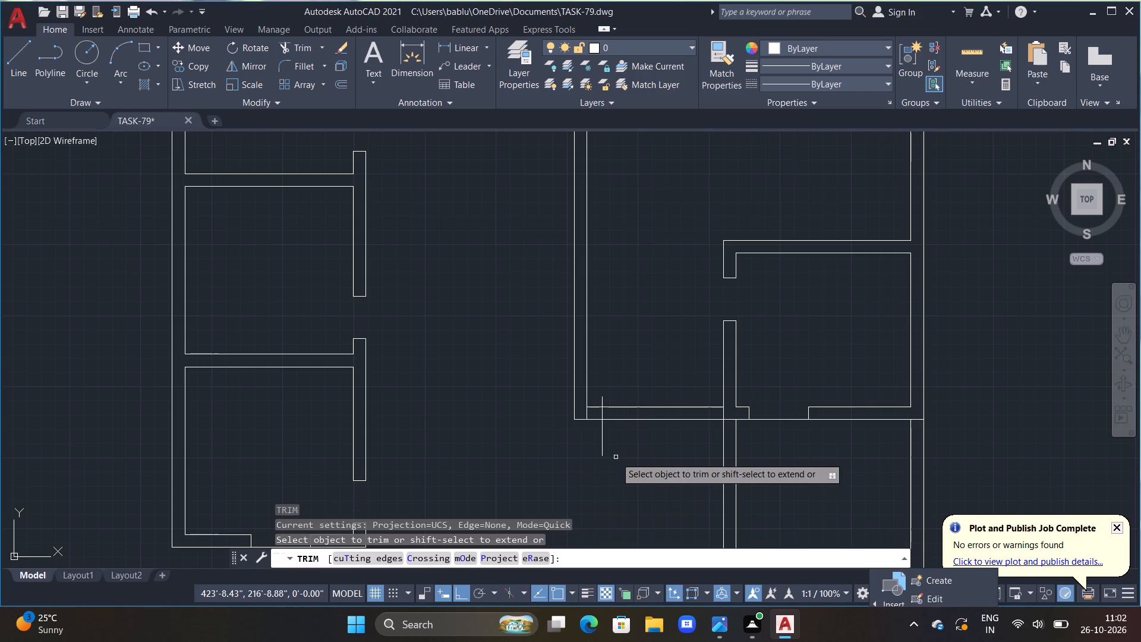
{"action": "left_click_drag", "start_coordinate": [610, 439], "coordinate": [516, 437]}
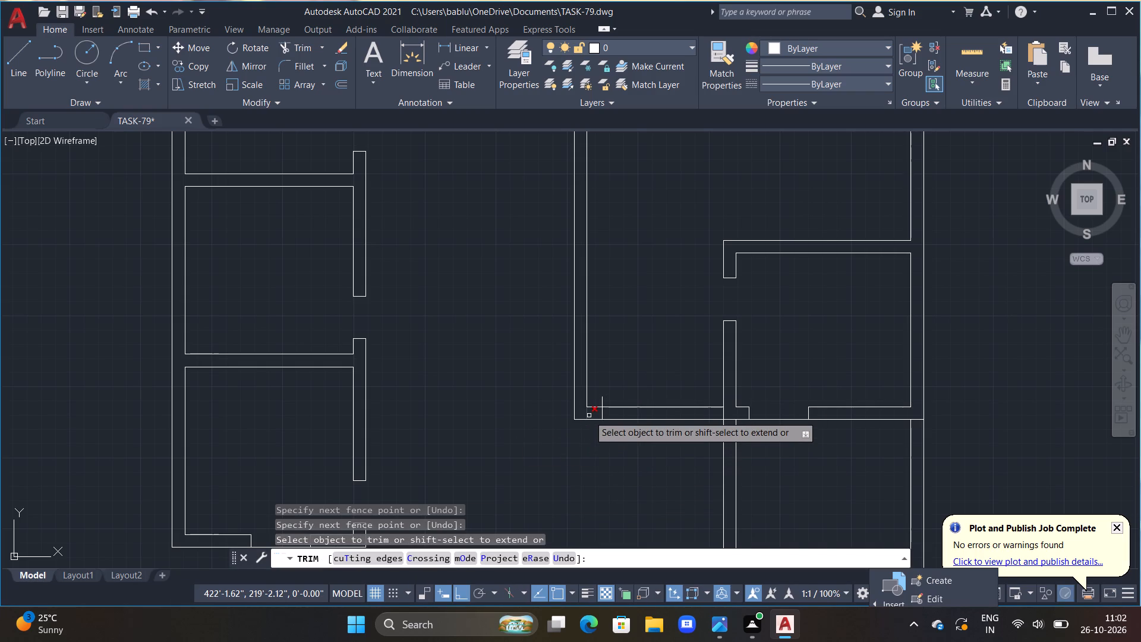
{"action": "left_click", "coordinate": [585, 416]}
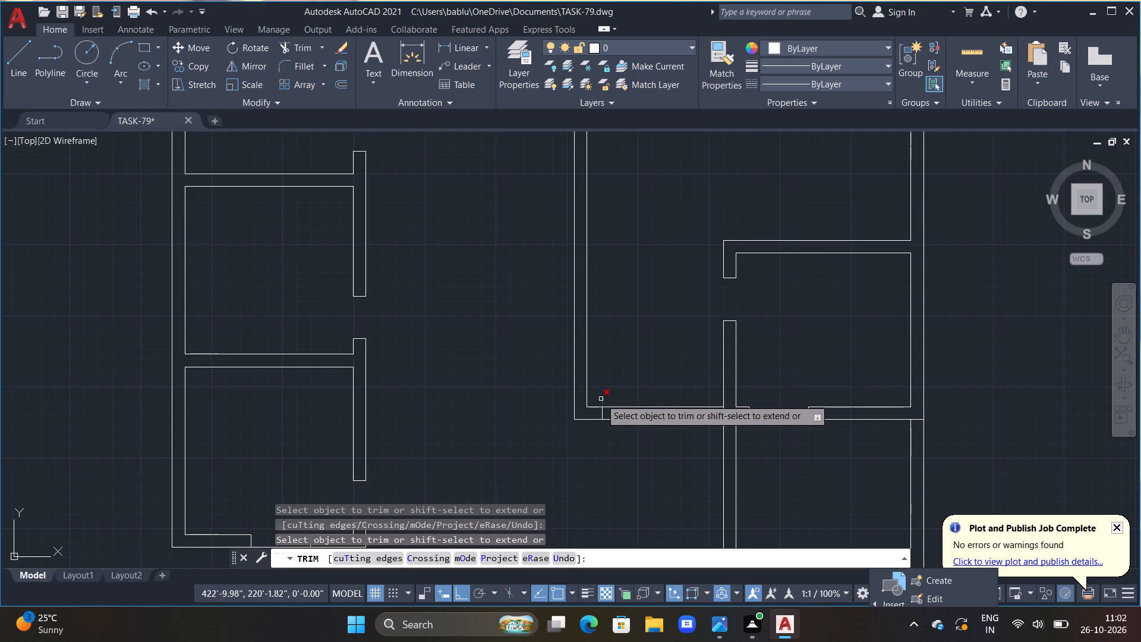
{"action": "left_click", "coordinate": [601, 399]}
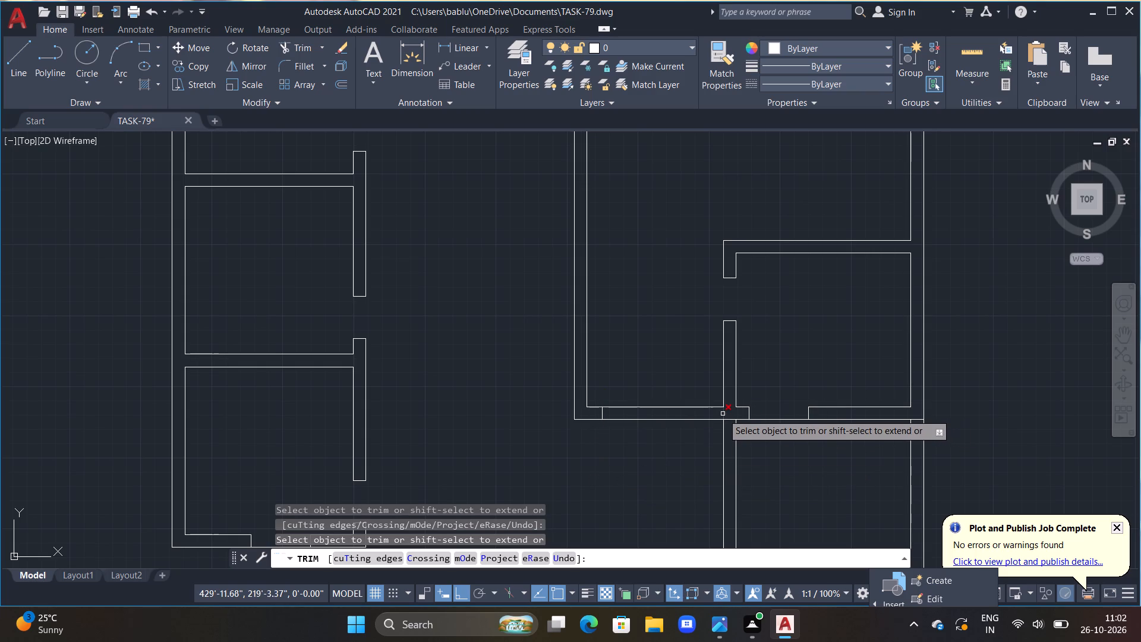
{"action": "left_click", "coordinate": [723, 414]}
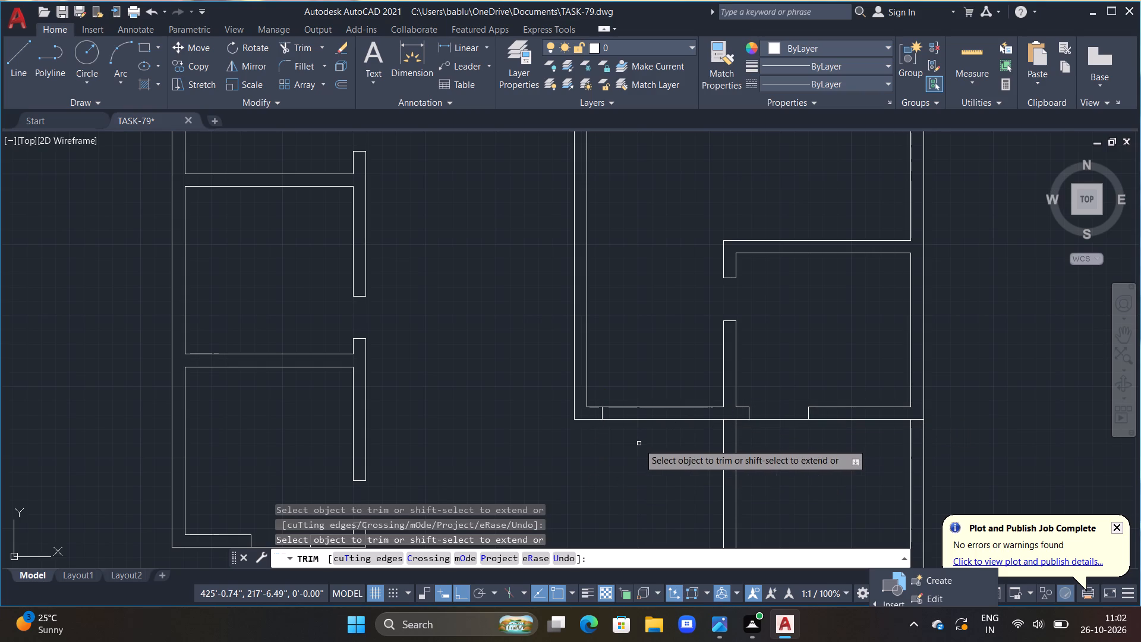
{"action": "key", "text": "Escape"}
Offset the short line near the room's lower left corner 3'6" to the right.
{"action": "type", "text": "OFF"}
{"action": "key", "text": "space"}
{"action": "type", "text": "3'6\""}
{"action": "key", "text": "Return"}
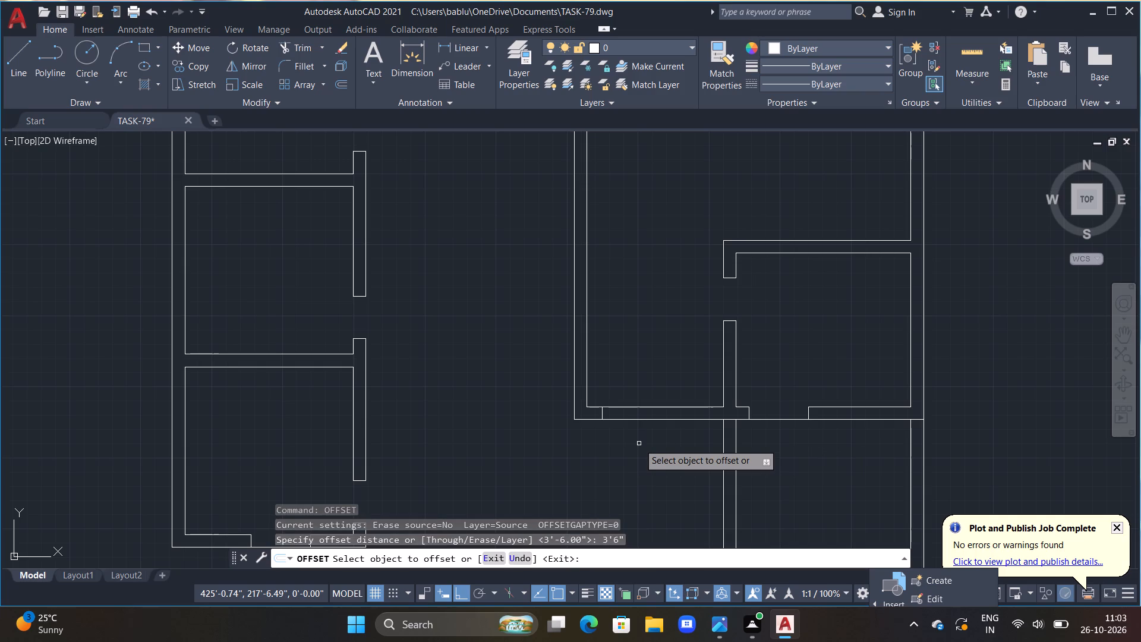
{"action": "left_click", "coordinate": [602, 414]}
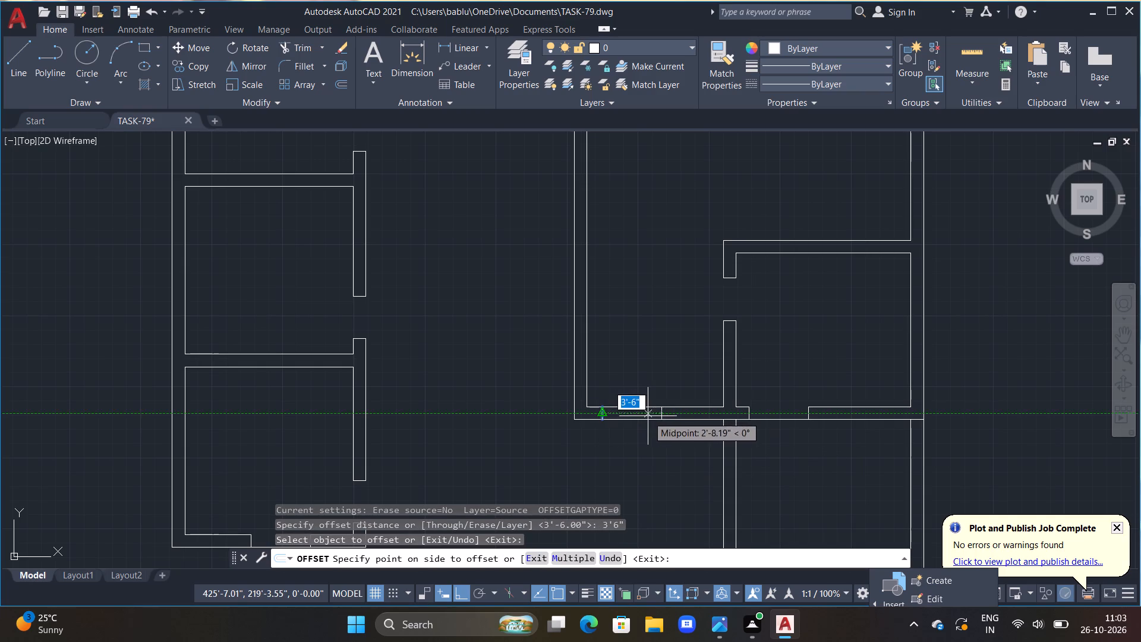
{"action": "left_click", "coordinate": [651, 419]}
{"action": "key", "text": "Escape"}
Trim the bottom wall's upper line between the two short lines to open the second doorway.
{"action": "type", "text": "TR"}
{"action": "key", "text": "space"}
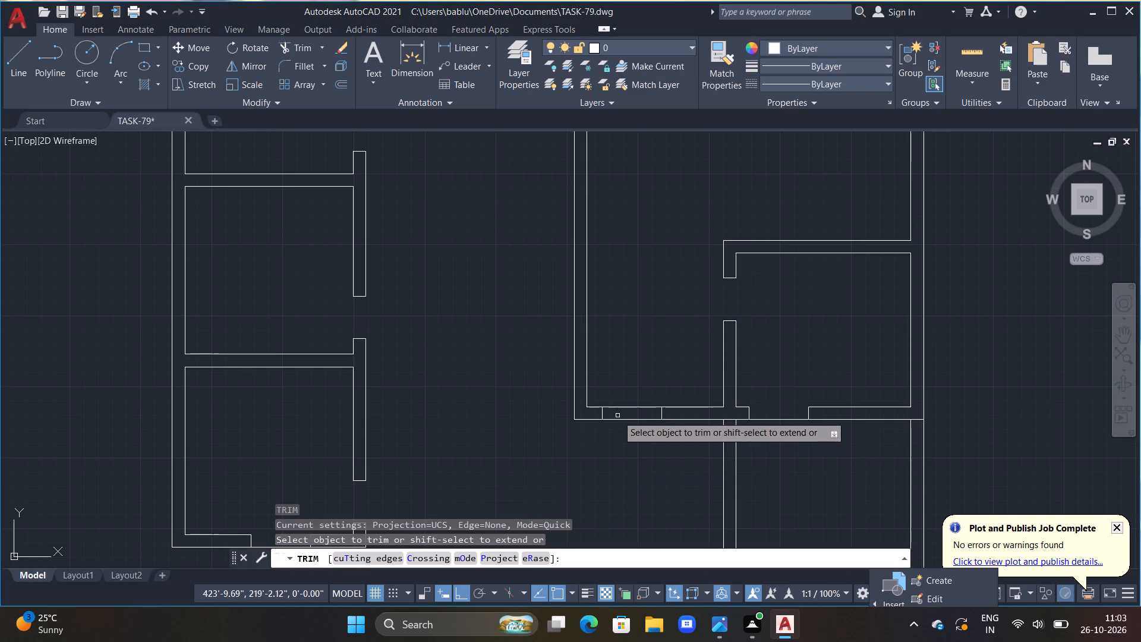
{"action": "left_click", "coordinate": [623, 408]}
Trim away the partition's two vertical lines that extend below the bottom wall.
{"action": "scroll", "coordinate": [669, 470], "scroll_direction": "down", "scroll_amount": 1}
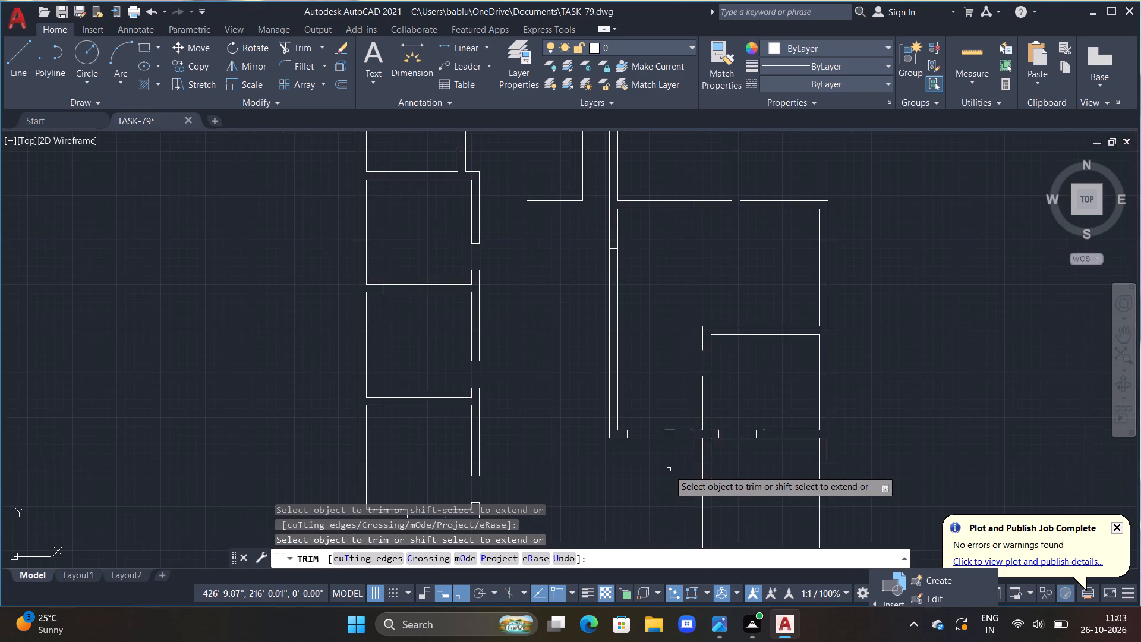
{"action": "scroll", "coordinate": [668, 473], "scroll_direction": "down", "scroll_amount": 1}
{"action": "middle_click_drag", "start_coordinate": [668, 474], "coordinate": [655, 433]}
{"action": "left_click_drag", "start_coordinate": [688, 450], "coordinate": [664, 461]}
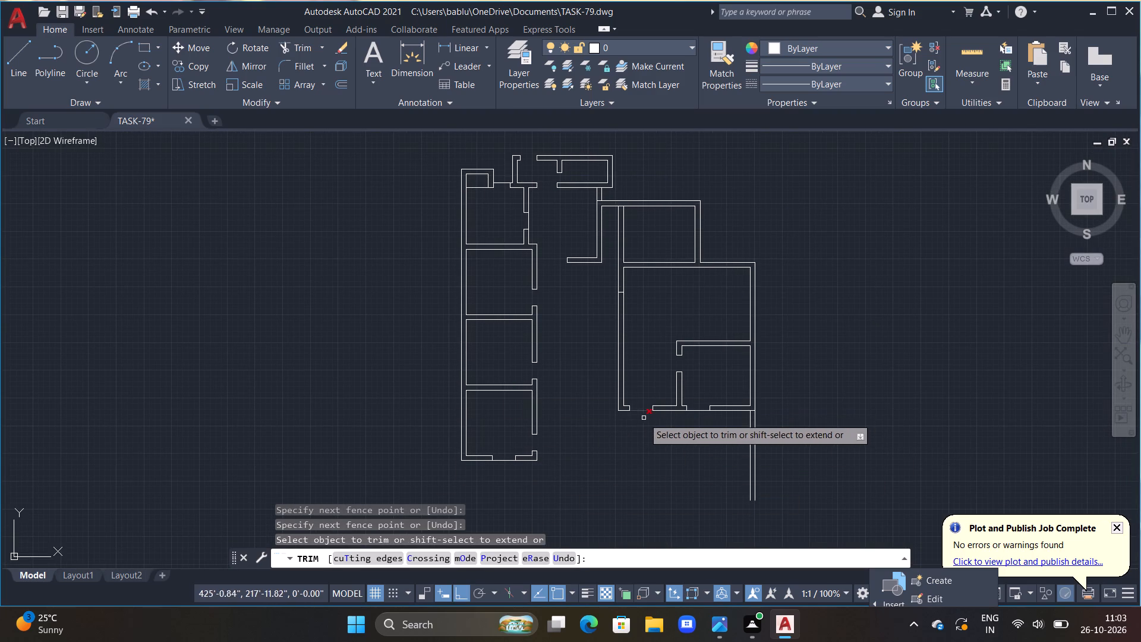
{"action": "middle_click_drag", "start_coordinate": [604, 412], "coordinate": [665, 407]}
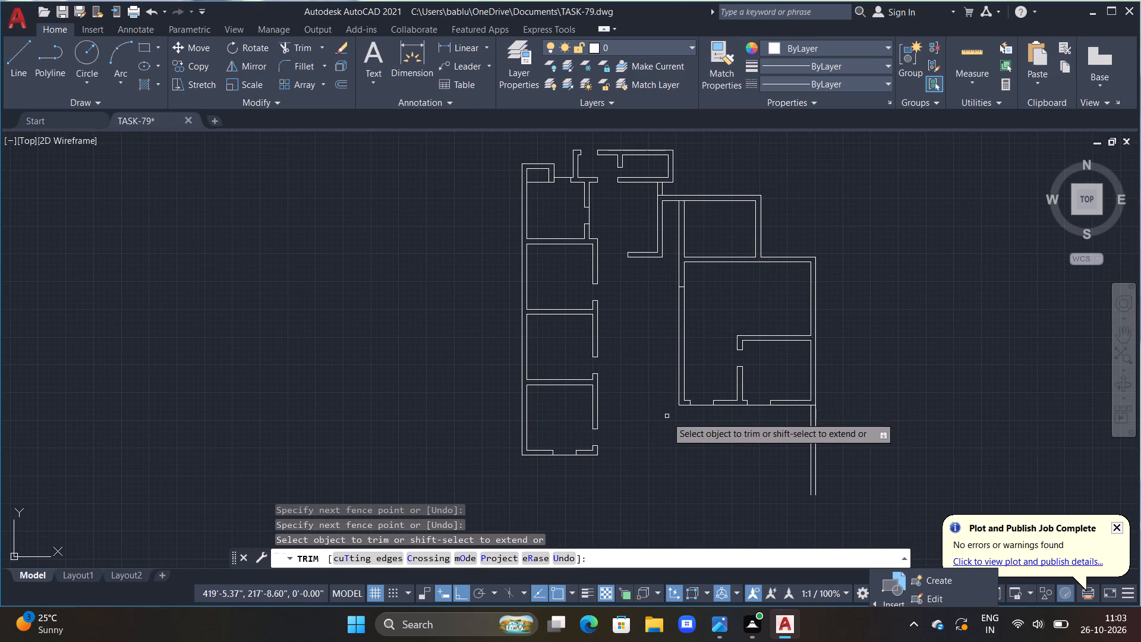
{"action": "key", "text": "Escape"}
{"action": "key", "text": "Escape"}
{"action": "key", "text": "Escape"}
{"action": "key", "text": "Escape"}
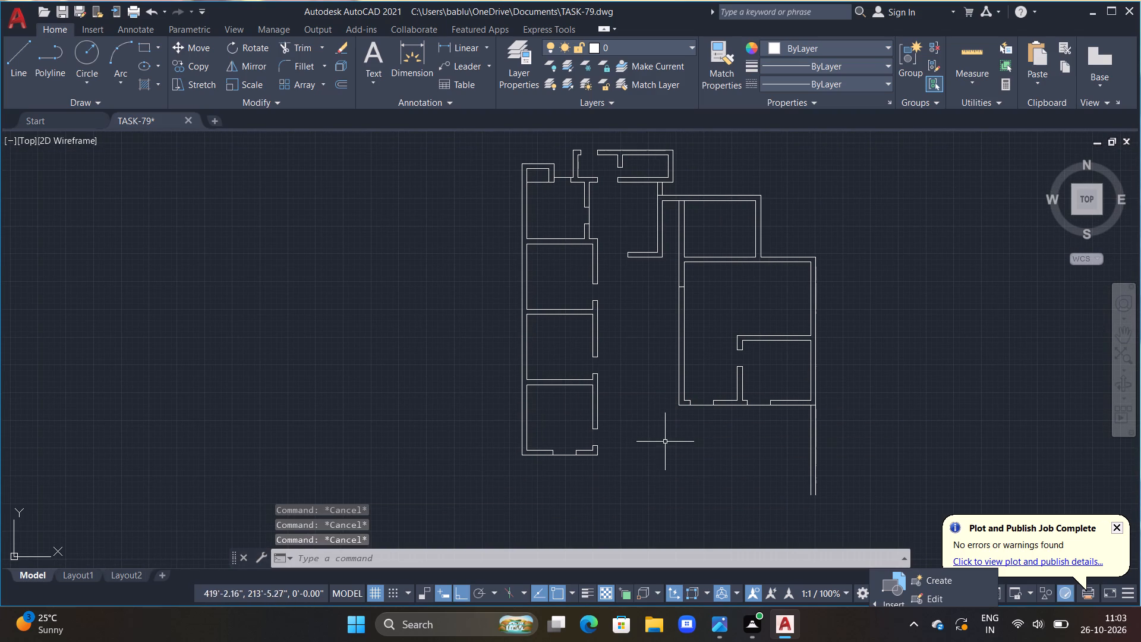
{"action": "key", "text": "Escape"}
Offset the outer left wall line of the large right-hand room 9' to the left, into the corridor space.
{"action": "middle_click_drag", "start_coordinate": [667, 435], "coordinate": [696, 435]}
{"action": "key", "text": "Escape"}
{"action": "type", "text": "OFF"}
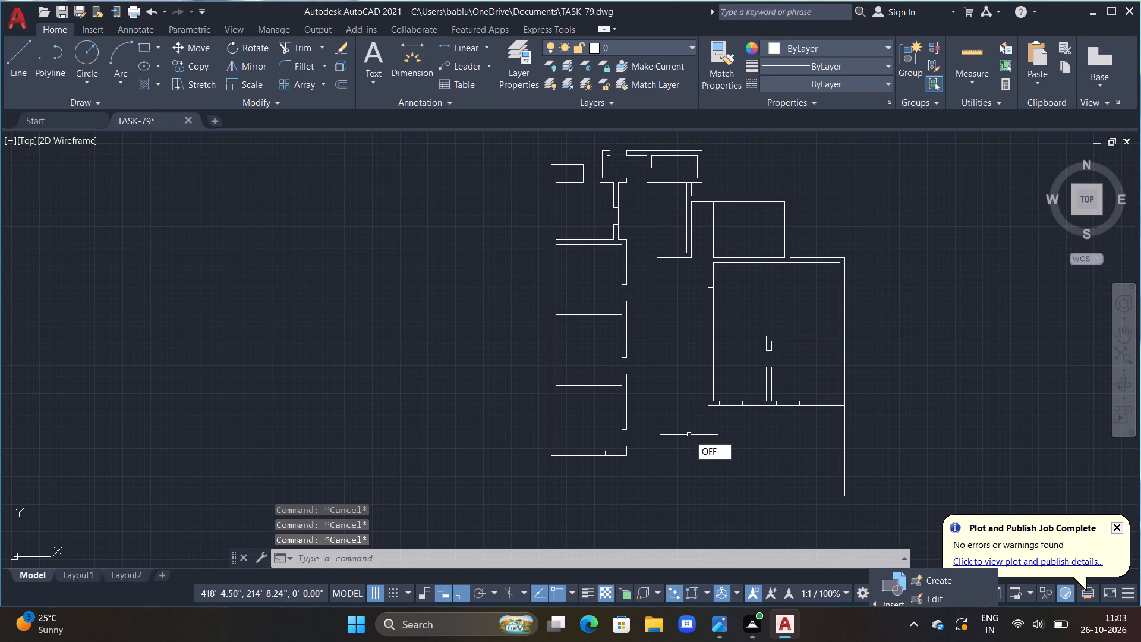
{"action": "key", "text": "space"}
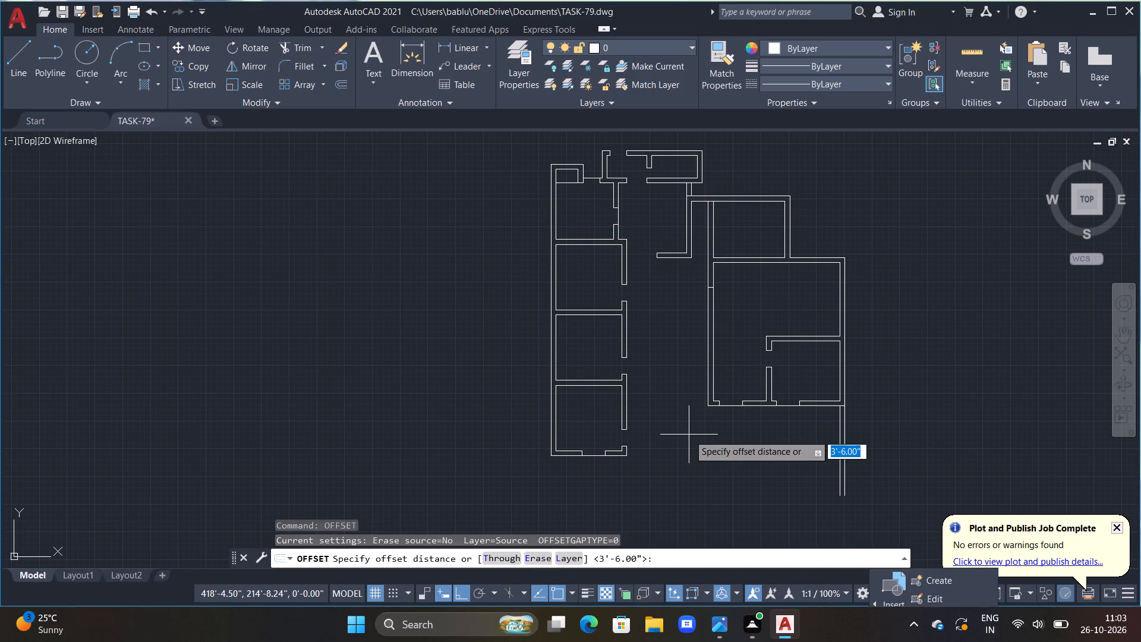
{"action": "type", "text": "9'"}
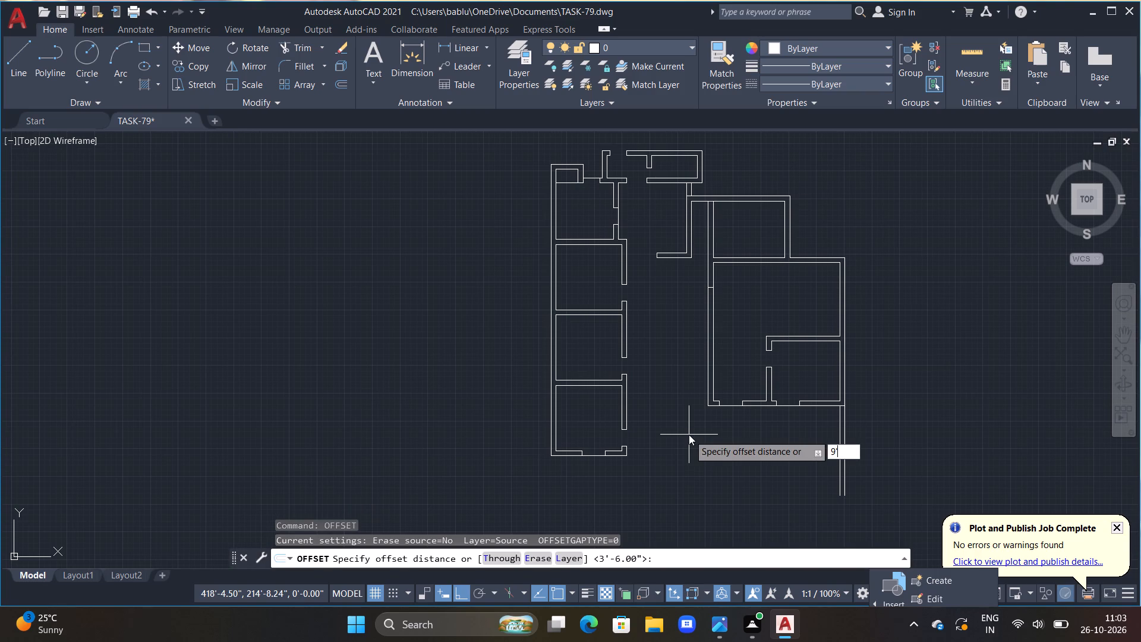
{"action": "key", "text": "Return"}
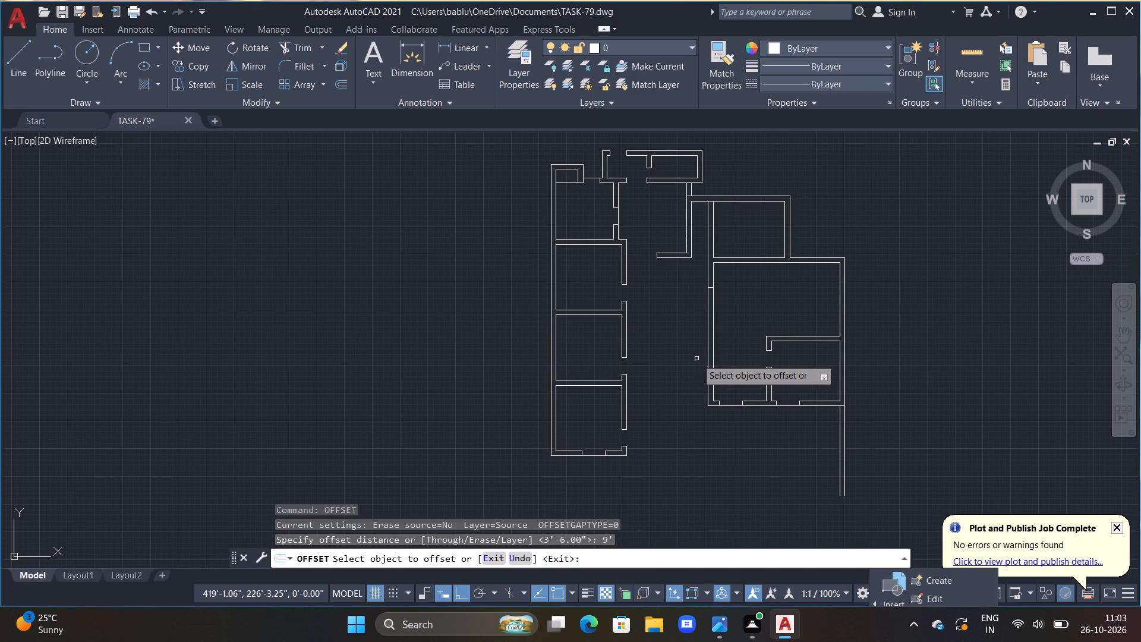
{"action": "left_click", "coordinate": [707, 367]}
{"action": "left_click", "coordinate": [672, 388]}
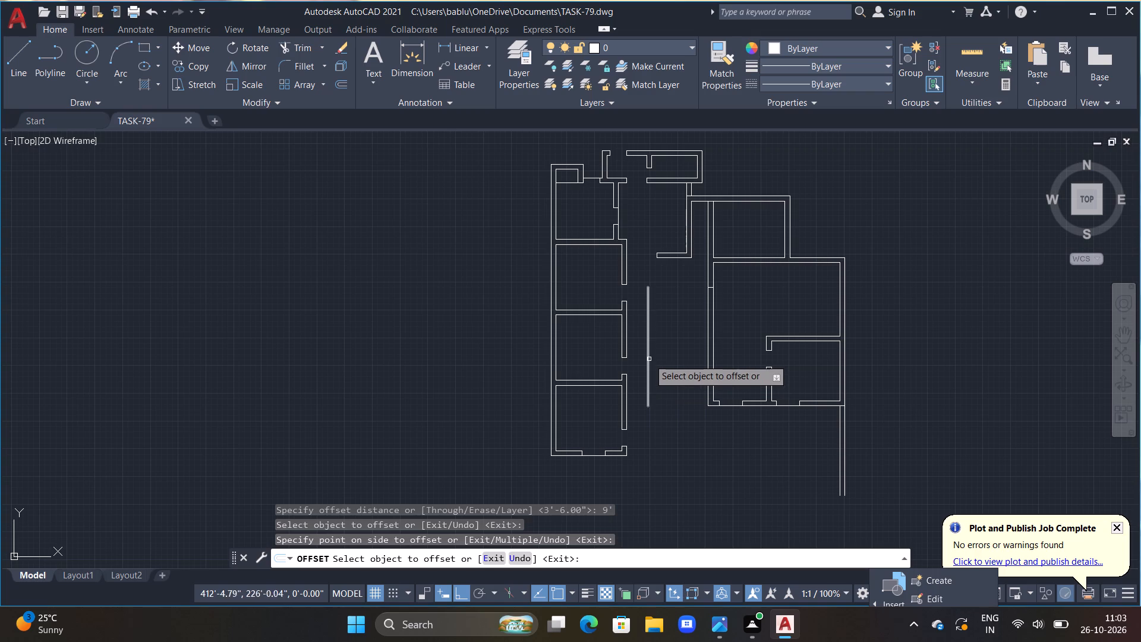
Offset the new vertical line 9" to the right to give the wall its thickness.
{"action": "left_click_drag", "start_coordinate": [647, 360], "coordinate": [656, 370]}
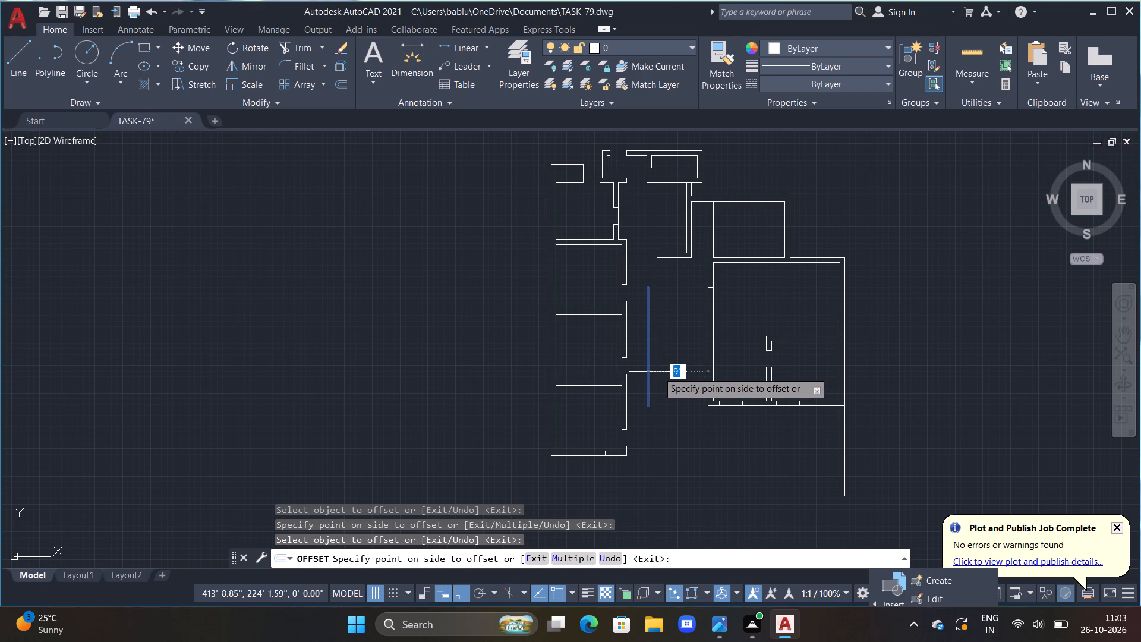
{"action": "type", "text": "9\""}
{"action": "key", "text": "Return"}
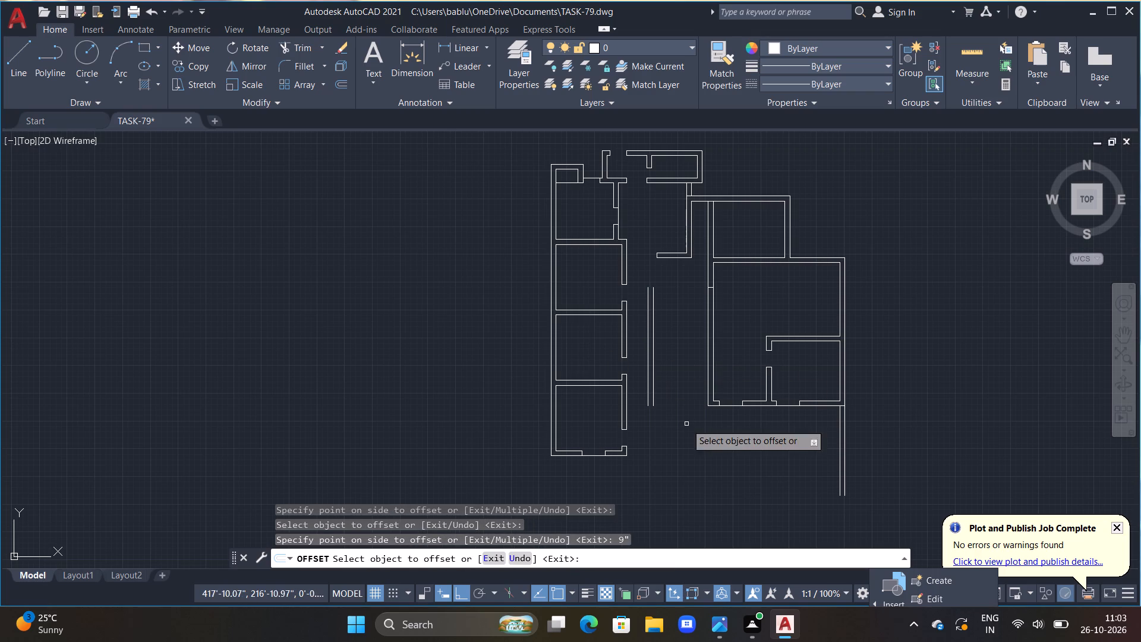
{"action": "middle_click_drag", "start_coordinate": [690, 410], "coordinate": [694, 386]}
{"action": "key", "text": "Escape"}
{"action": "key", "text": "Escape"}
{"action": "middle_click_drag", "start_coordinate": [683, 427], "coordinate": [695, 407]}
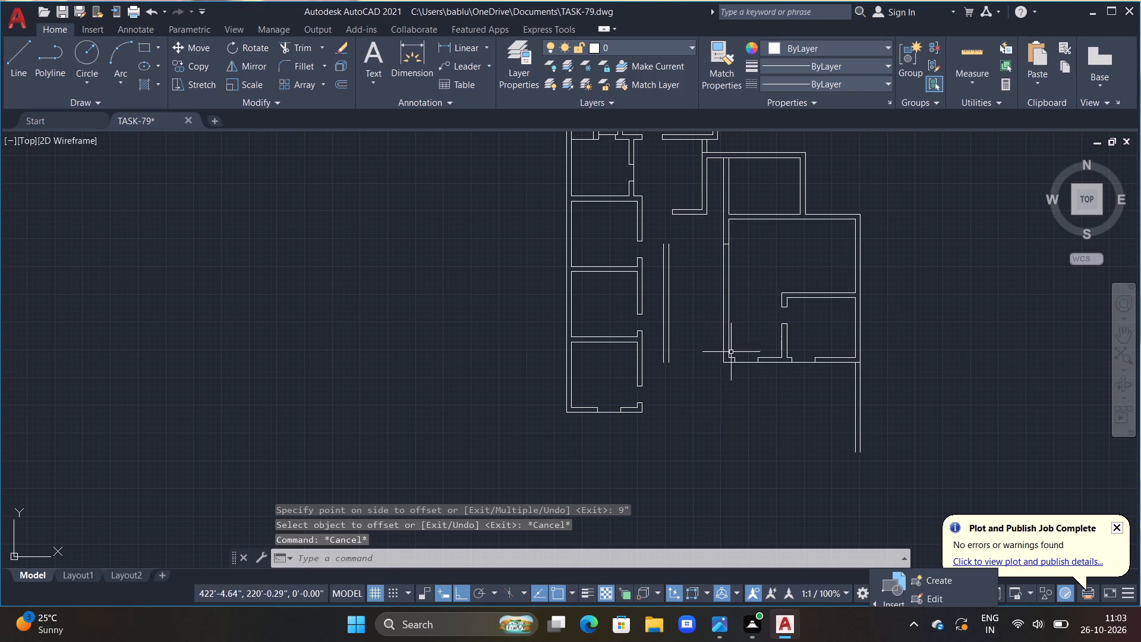
Draw a line about 12'-11.6" right from the lowest left room's outer bottom corner, then up to the large right-hand room's lower inner corner.
{"action": "middle_click_drag", "start_coordinate": [741, 252], "coordinate": [733, 278]}
{"action": "scroll", "coordinate": [730, 268], "scroll_direction": "up", "scroll_amount": 1}
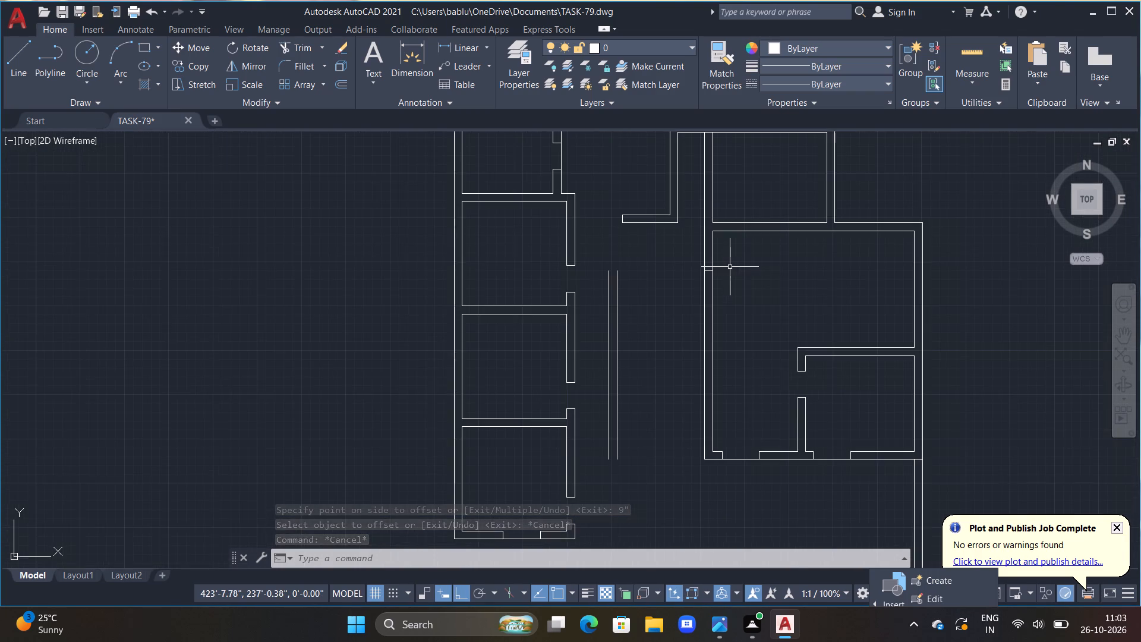
{"action": "scroll", "coordinate": [730, 267], "scroll_direction": "up", "scroll_amount": 1}
{"action": "scroll", "coordinate": [733, 324], "scroll_direction": "down", "scroll_amount": 1}
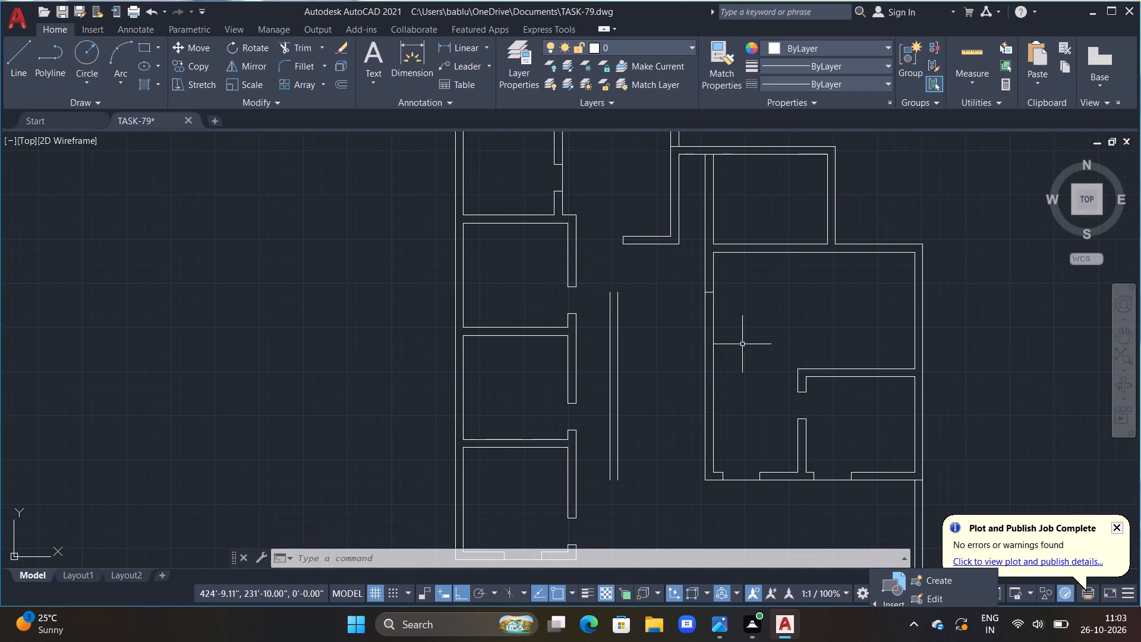
{"action": "middle_click_drag", "start_coordinate": [742, 349], "coordinate": [751, 311]}
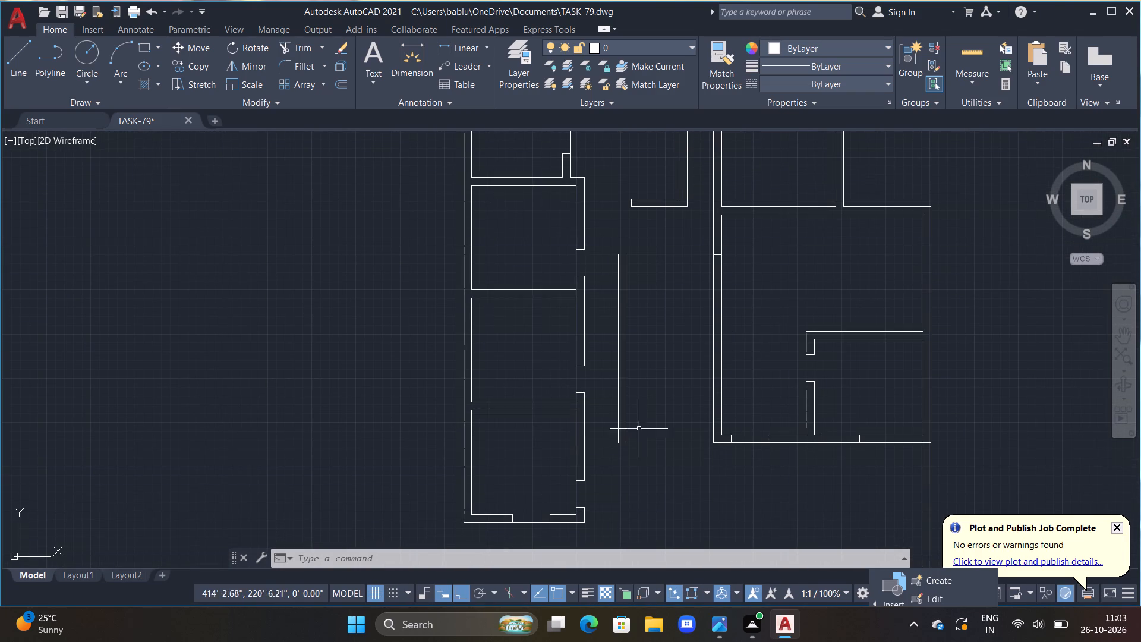
{"action": "middle_click_drag", "start_coordinate": [637, 429], "coordinate": [656, 369]}
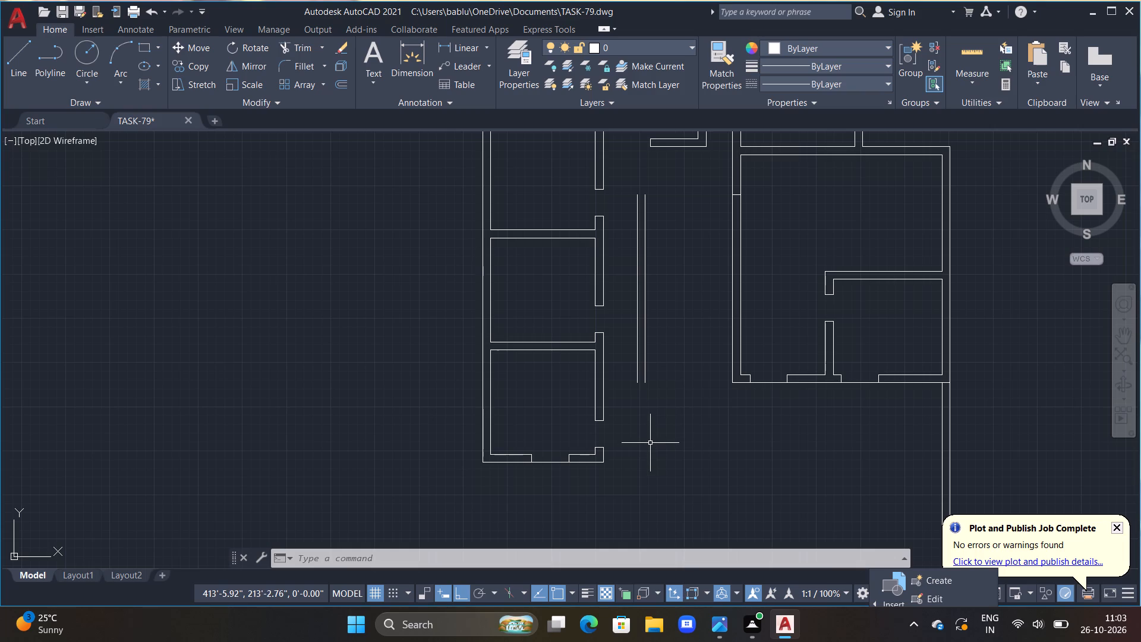
{"action": "type", "text": "L"}
{"action": "key", "text": "space"}
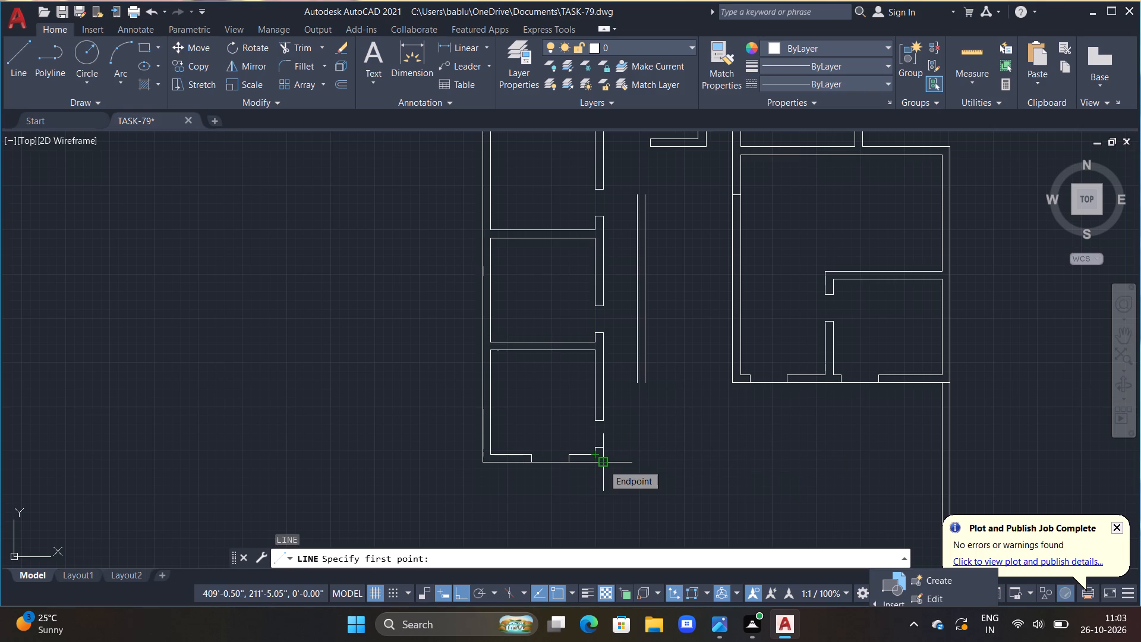
{"action": "left_click", "coordinate": [603, 464]}
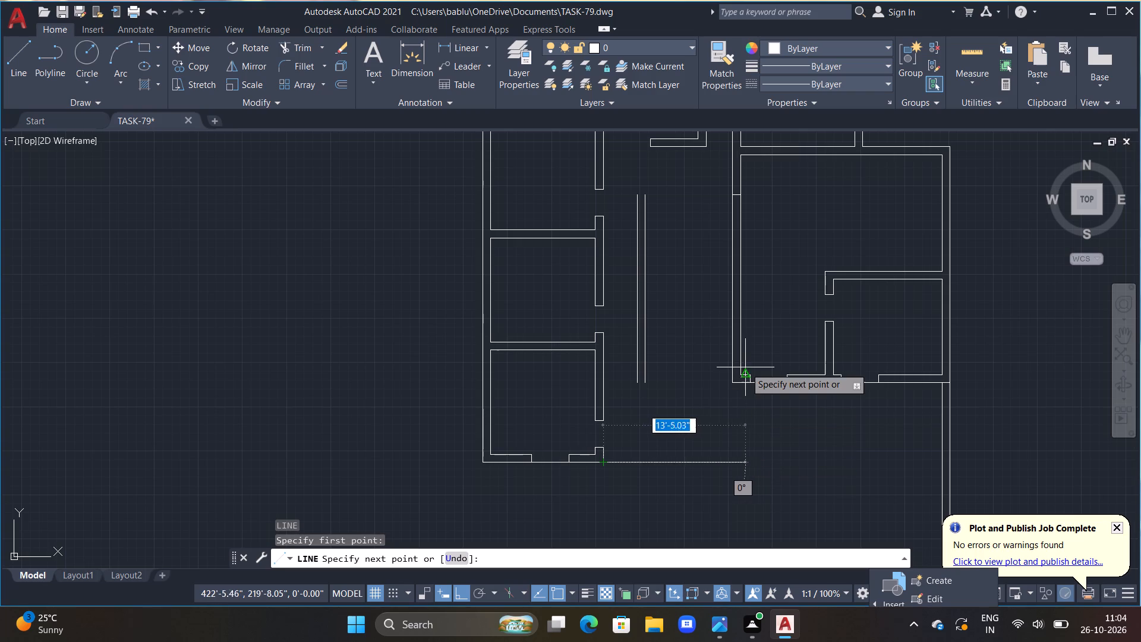
{"action": "left_click", "coordinate": [740, 463]}
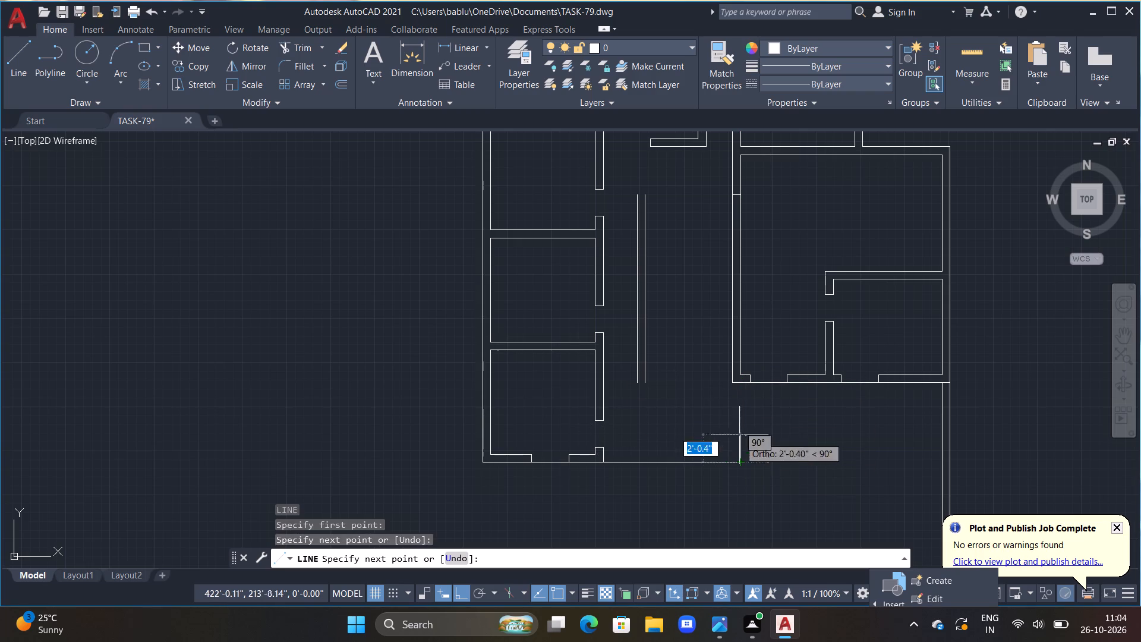
{"action": "left_click", "coordinate": [741, 372]}
{"action": "key", "text": "Escape"}
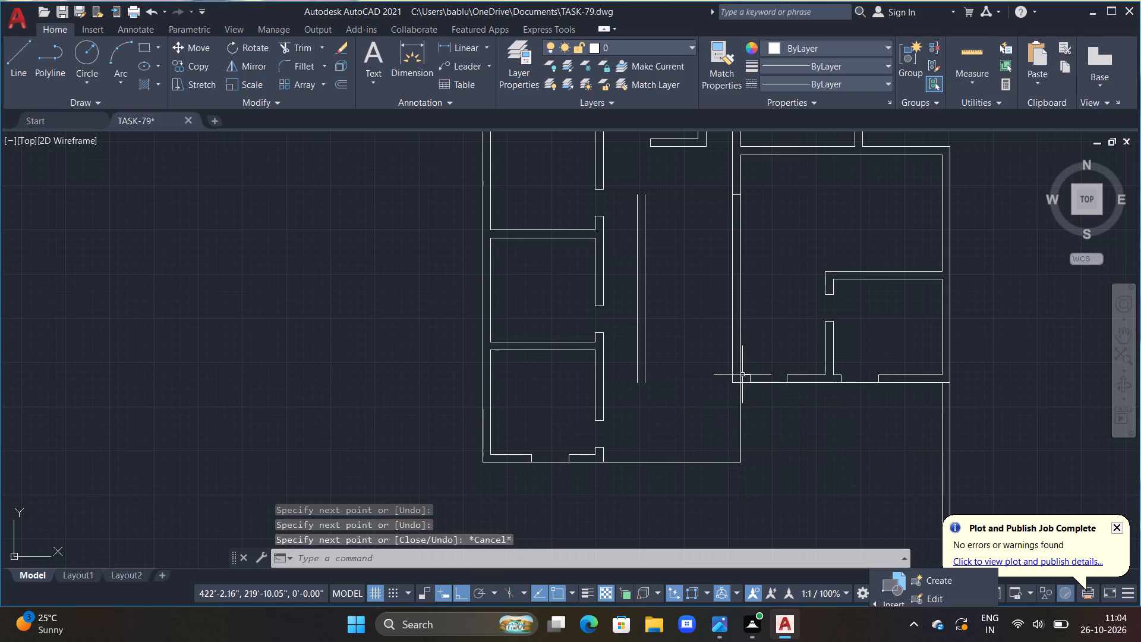
Offset the new horizontal and vertical lines 9" inward to give the connecting wall its thickness.
{"action": "middle_click_drag", "start_coordinate": [643, 437], "coordinate": [653, 396]}
{"action": "scroll", "coordinate": [653, 396], "scroll_direction": "up", "scroll_amount": 1}
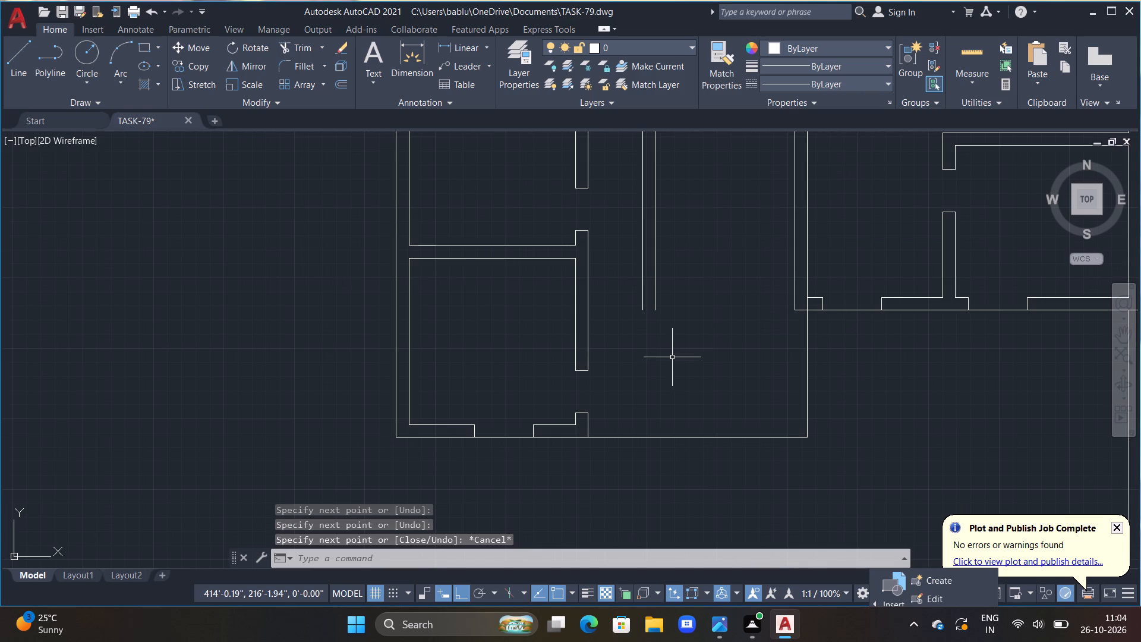
{"action": "type", "text": "OFF 9\""}
{"action": "key", "text": "Return"}
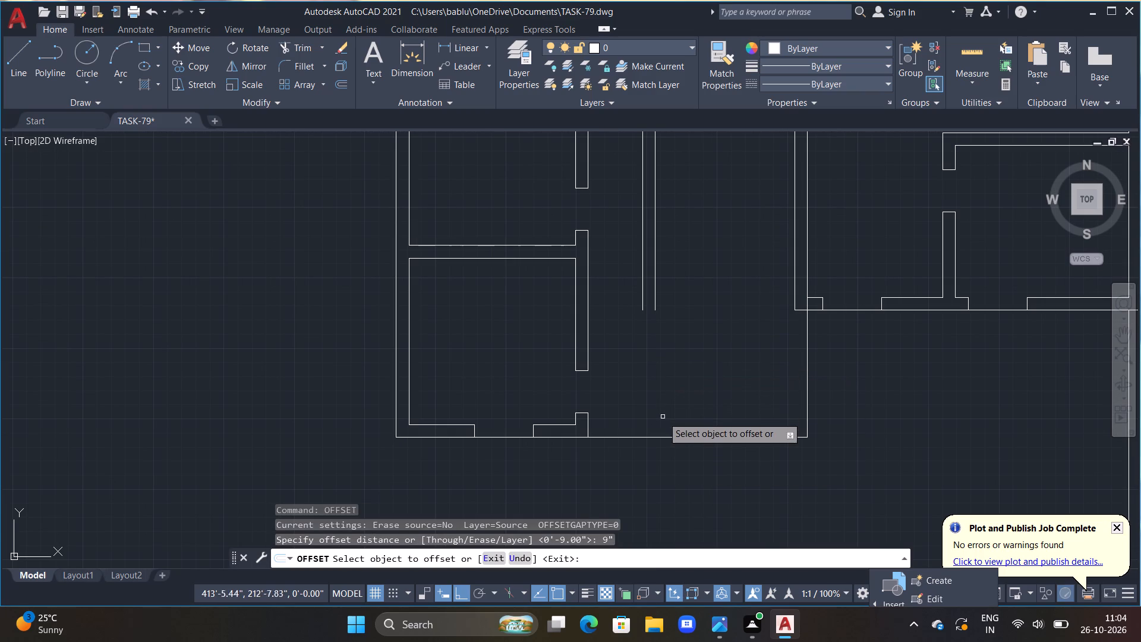
{"action": "left_click", "coordinate": [669, 438]}
{"action": "left_click", "coordinate": [669, 421]}
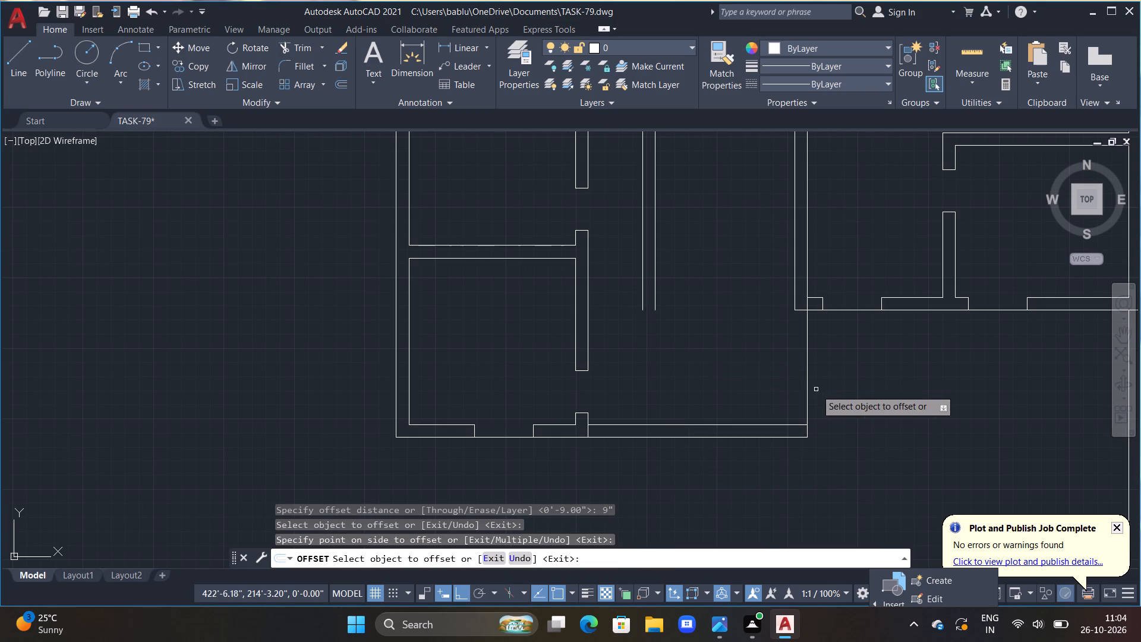
{"action": "left_click_drag", "start_coordinate": [806, 382], "coordinate": [774, 372]}
{"action": "left_click", "coordinate": [776, 371]}
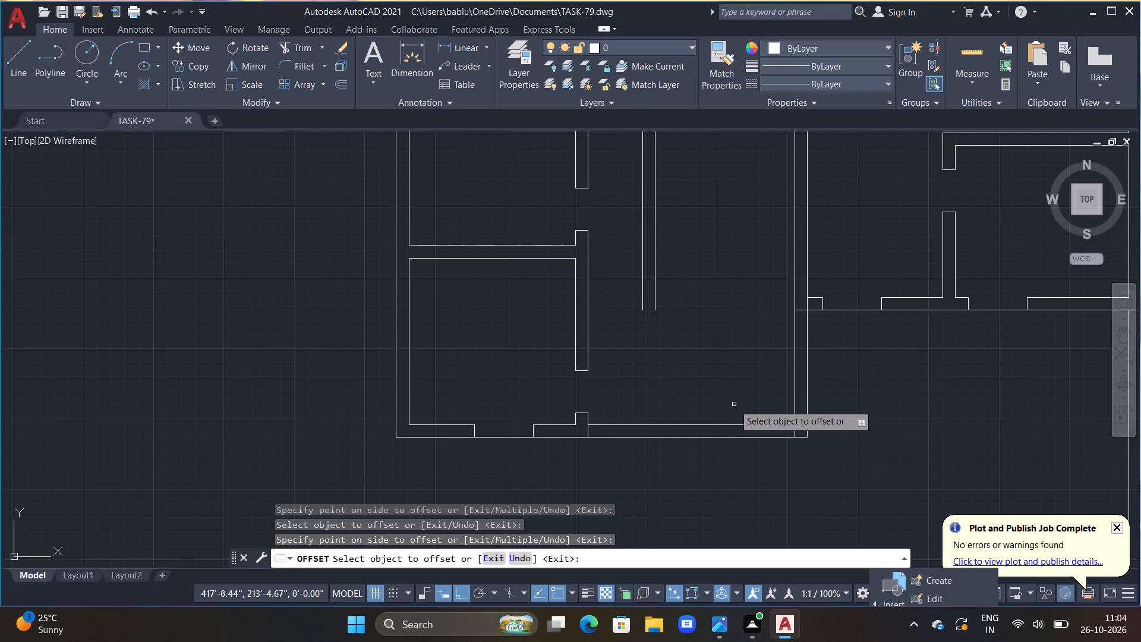
{"action": "key", "text": "Escape"}
Trim the two inner wall lines where they overrun each other at the new bottom corner.
{"action": "type", "text": "TR"}
{"action": "key", "text": "space"}
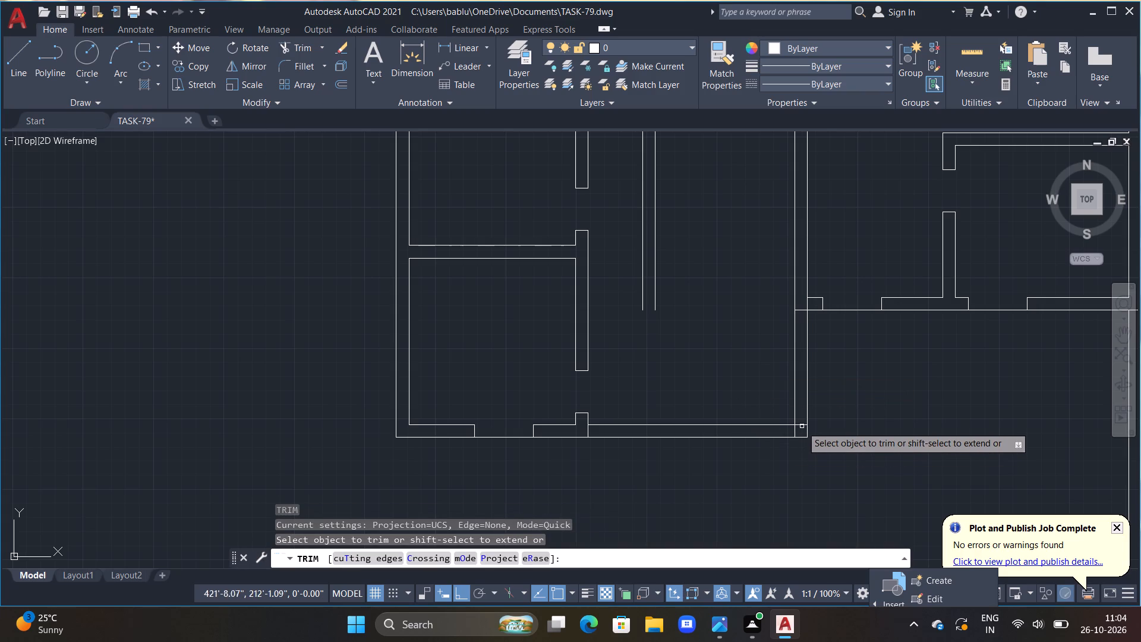
{"action": "left_click", "coordinate": [800, 424]}
{"action": "left_click", "coordinate": [796, 430]}
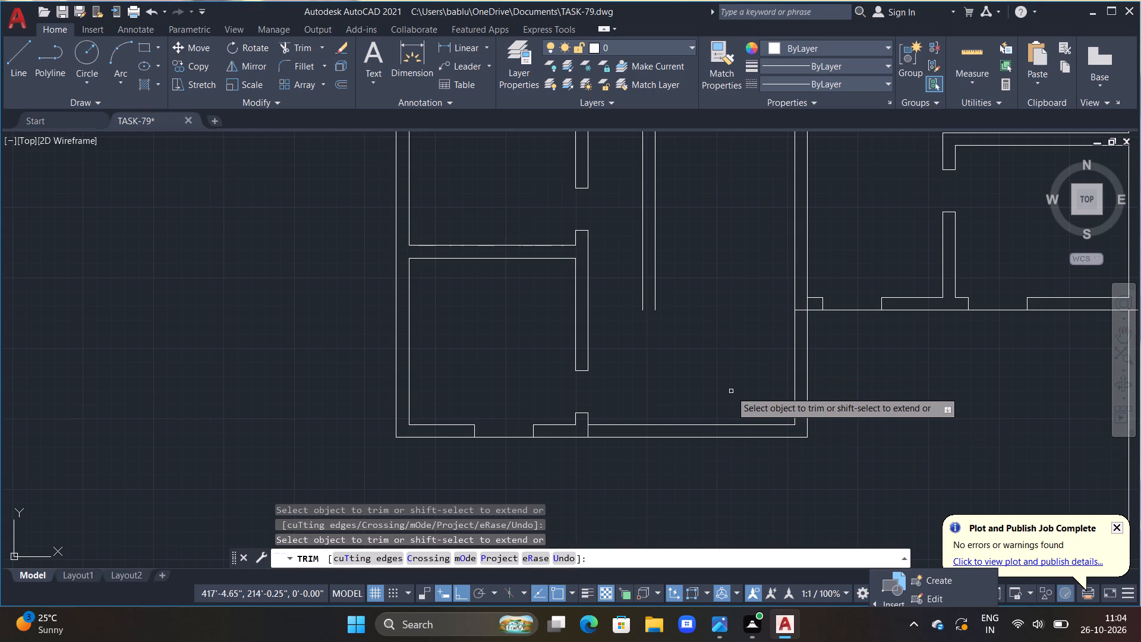
Trim the leftover line segments where the new wall joins the large right-hand room's bottom corner and the lowest left room's bottom corner.
{"action": "scroll", "coordinate": [762, 341], "scroll_direction": "down", "scroll_amount": 1}
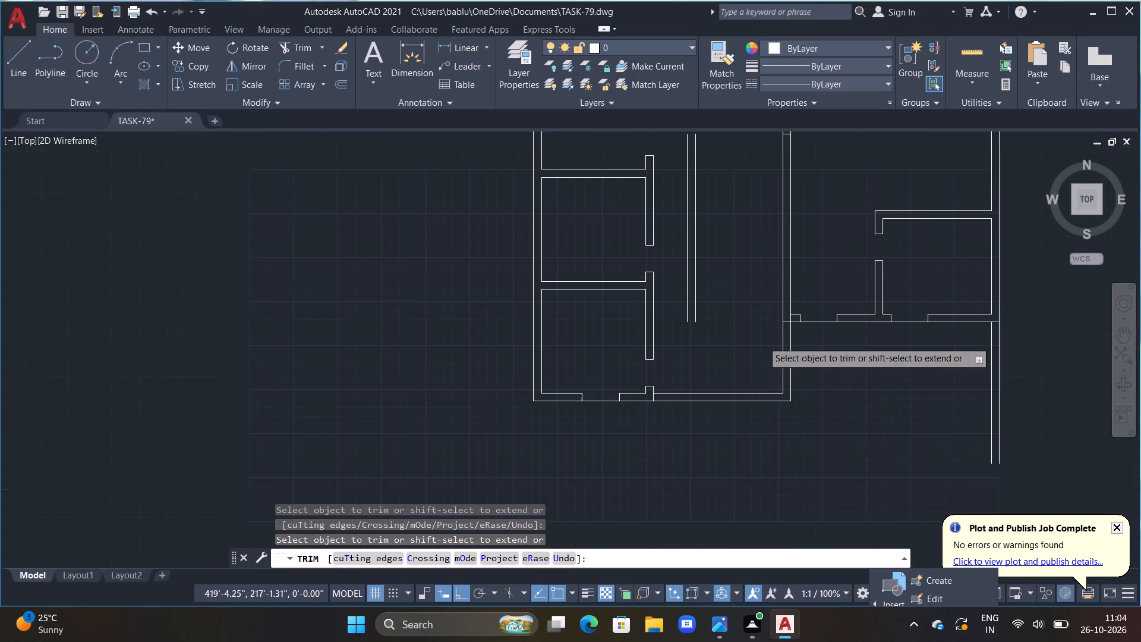
{"action": "middle_click_drag", "start_coordinate": [819, 347], "coordinate": [822, 379]}
{"action": "scroll", "coordinate": [809, 348], "scroll_direction": "up", "scroll_amount": 2}
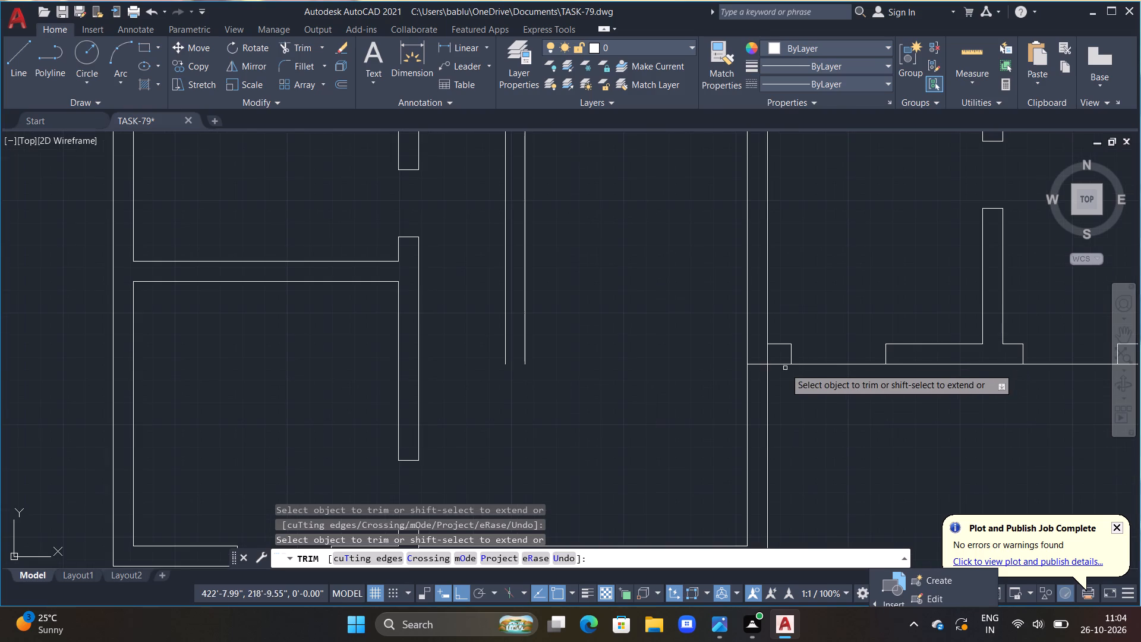
{"action": "left_click", "coordinate": [757, 364]}
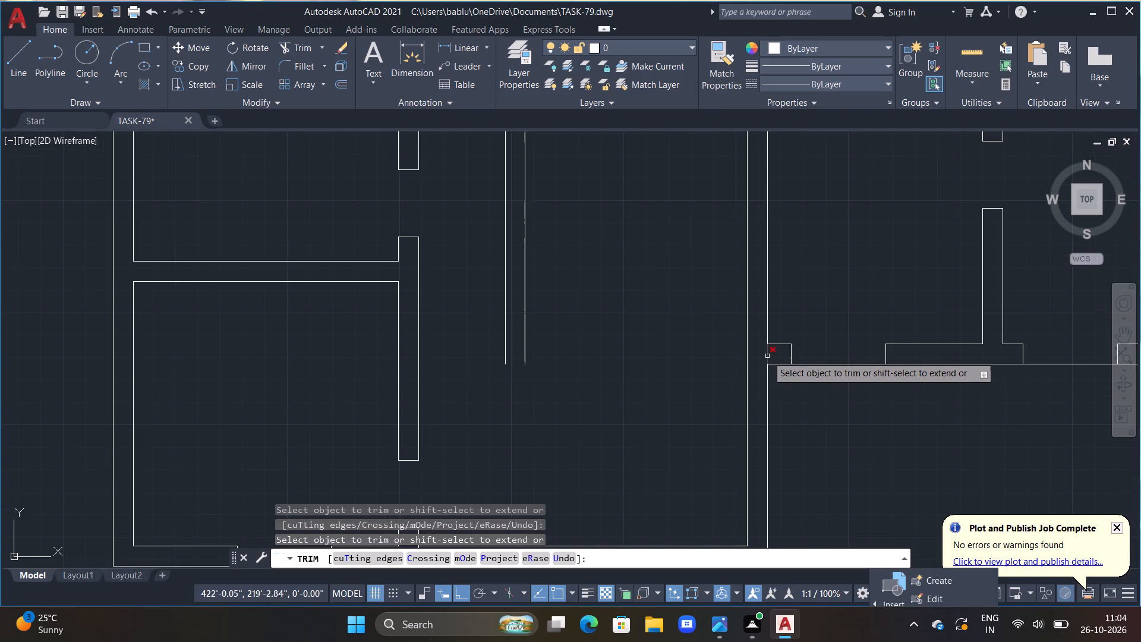
{"action": "left_click", "coordinate": [767, 356]}
{"action": "scroll", "coordinate": [783, 380], "scroll_direction": "down", "scroll_amount": 1}
{"action": "scroll", "coordinate": [805, 427], "scroll_direction": "down", "scroll_amount": 1}
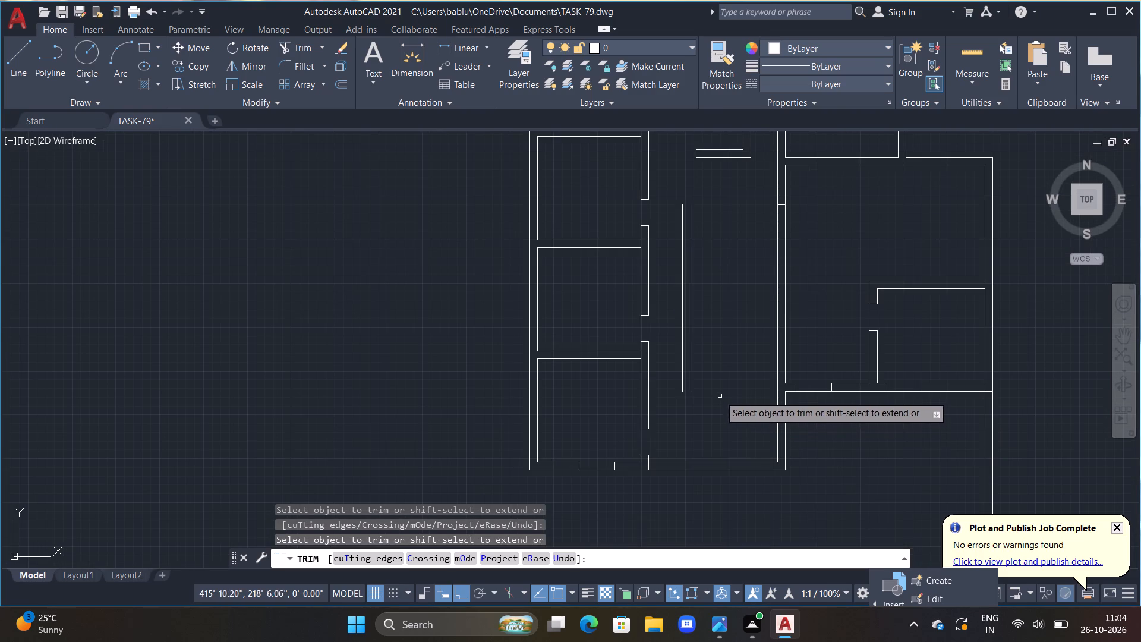
{"action": "middle_click_drag", "start_coordinate": [717, 404], "coordinate": [732, 383]}
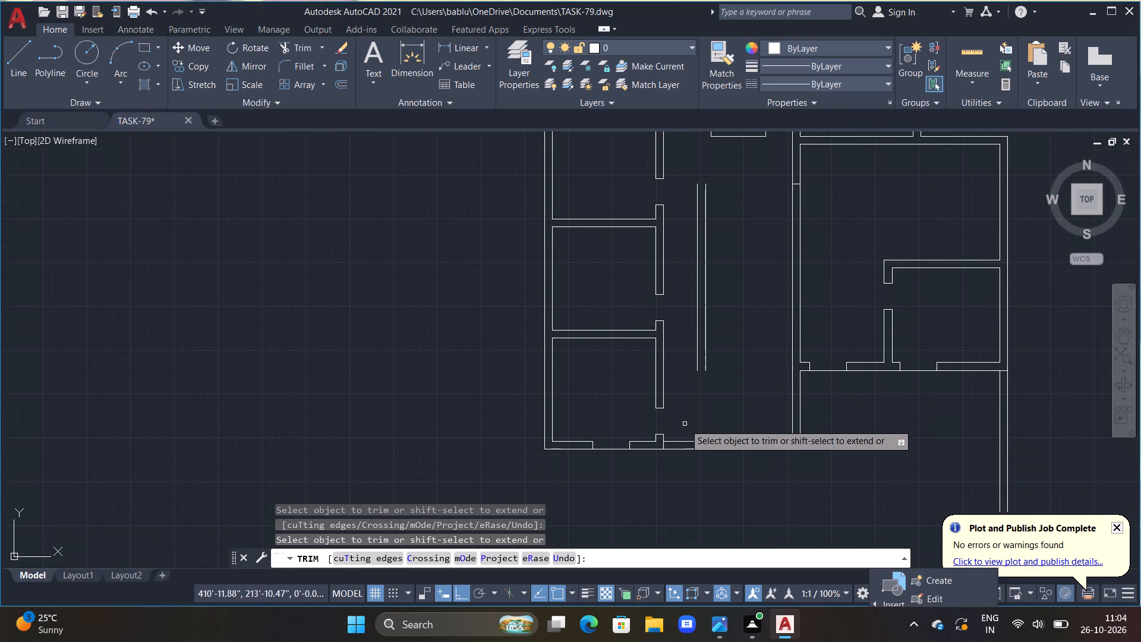
{"action": "scroll", "coordinate": [664, 447], "scroll_direction": "up", "scroll_amount": 2}
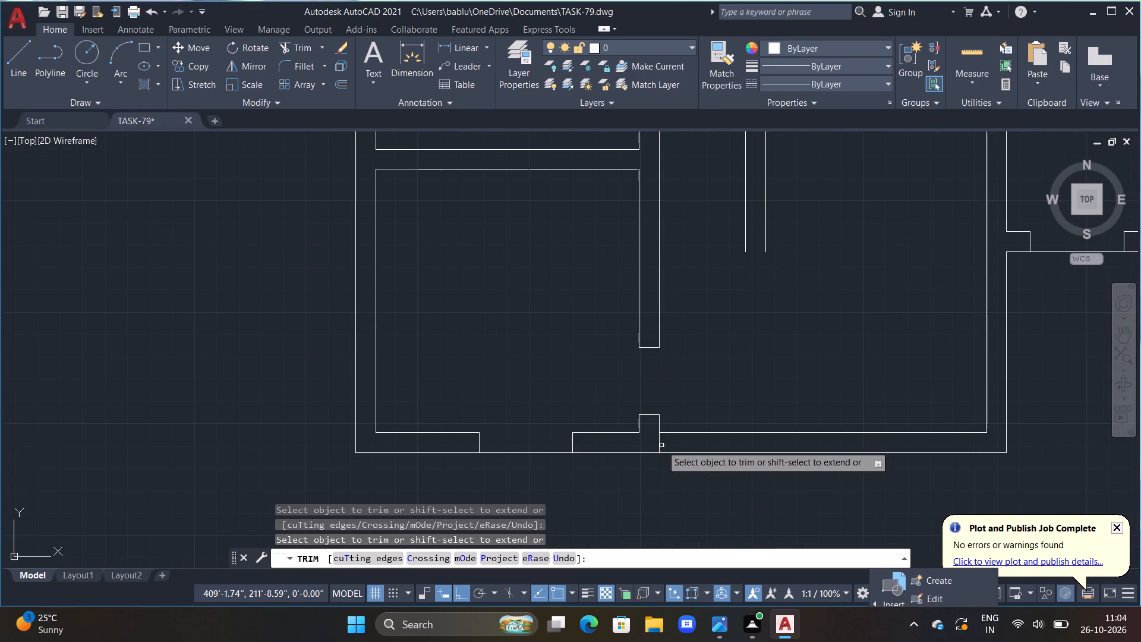
{"action": "left_click", "coordinate": [659, 443]}
{"action": "key", "text": "Escape"}
Extend both vertical lines of the corridor wall down to the inner line of the new bottom wall.
{"action": "scroll", "coordinate": [752, 445], "scroll_direction": "down", "scroll_amount": 2}
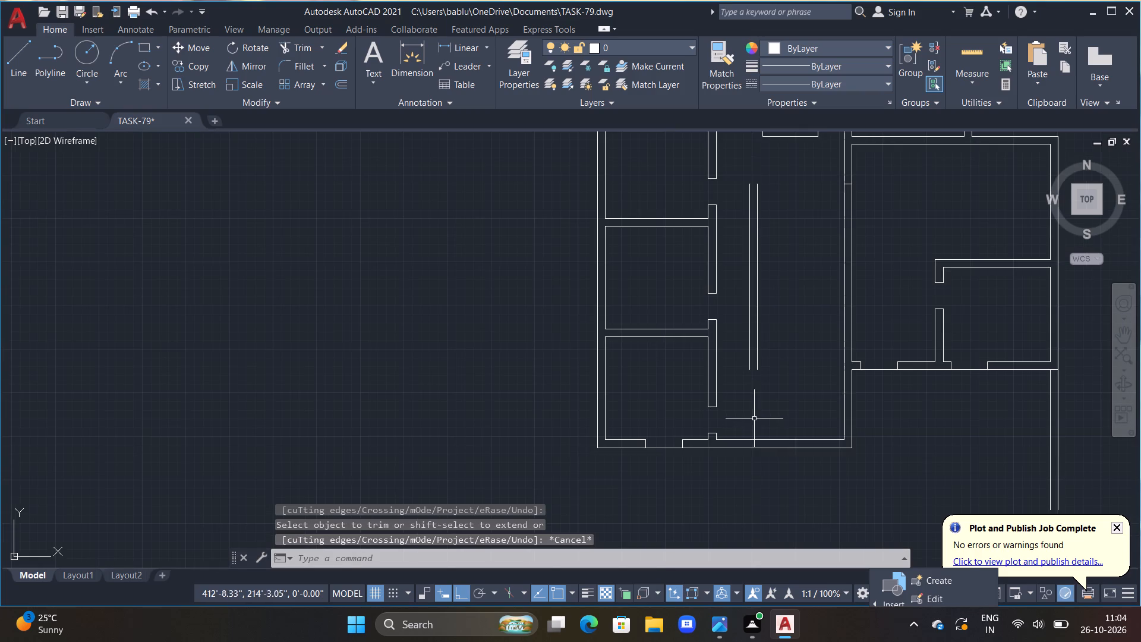
{"action": "middle_click_drag", "start_coordinate": [758, 402], "coordinate": [758, 355]}
{"action": "key", "text": "e"}
{"action": "key", "text": "x"}
{"action": "key", "text": "space"}
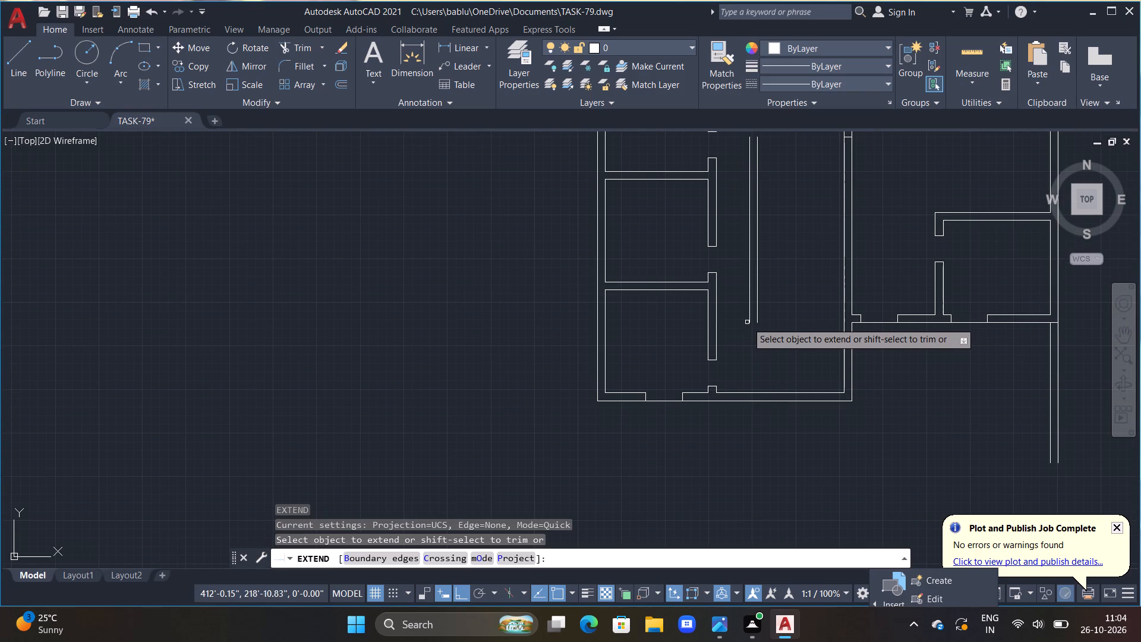
{"action": "left_click", "coordinate": [749, 318]}
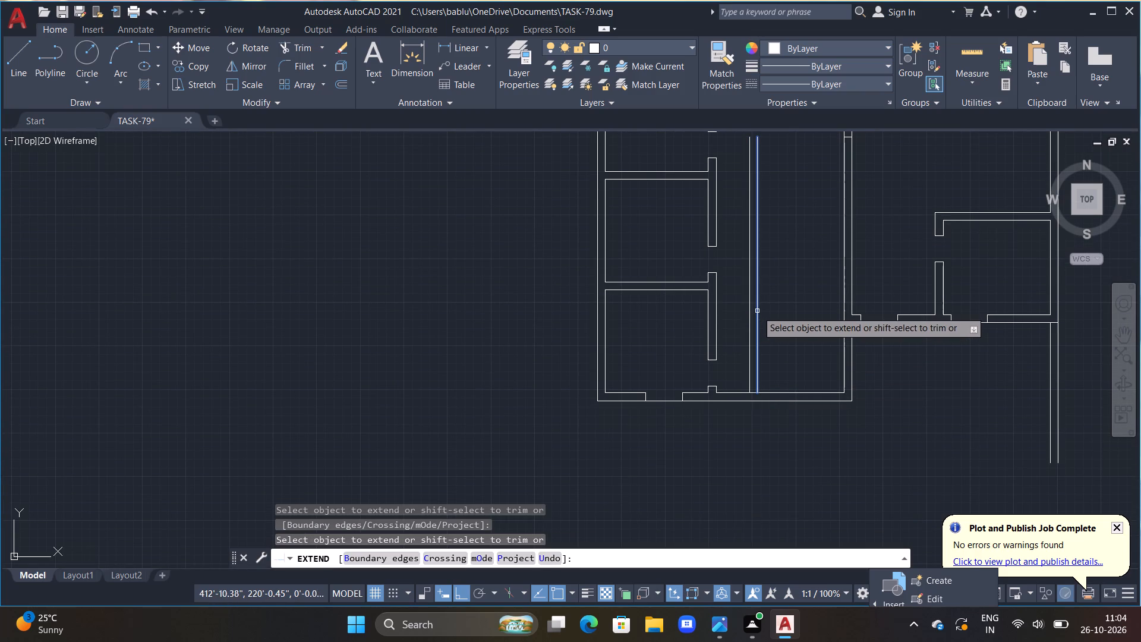
{"action": "double_click", "coordinate": [758, 311]}
{"action": "key", "text": "Escape"}
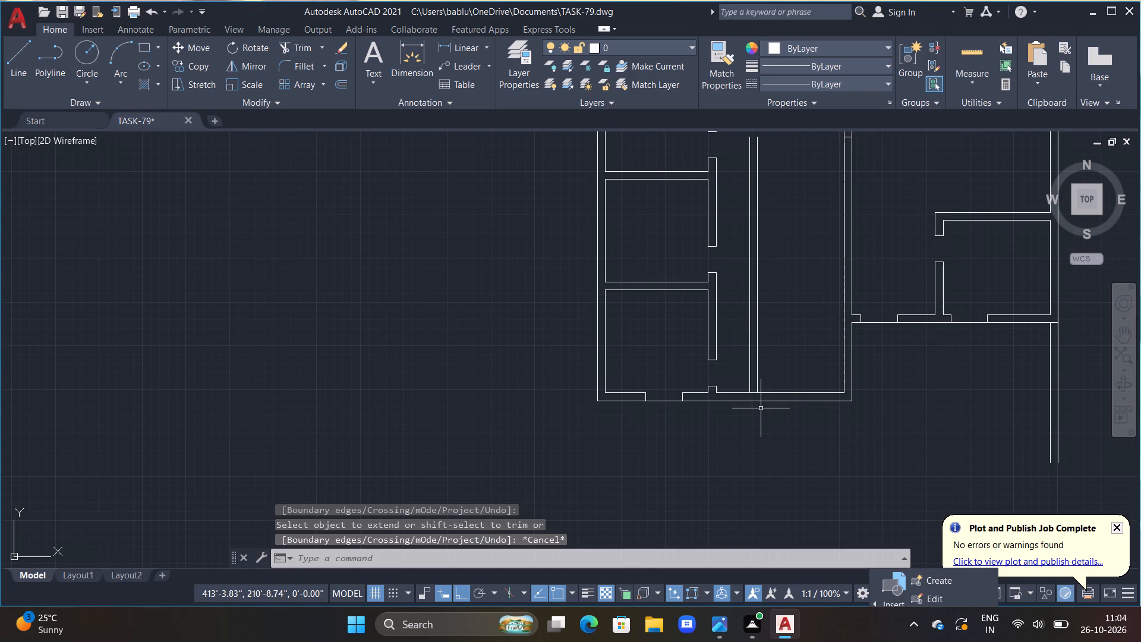
Trim the bottom wall's inner line between the corridor wall's two vertical lines.
{"action": "type", "text": "TR"}
{"action": "key", "text": "space"}
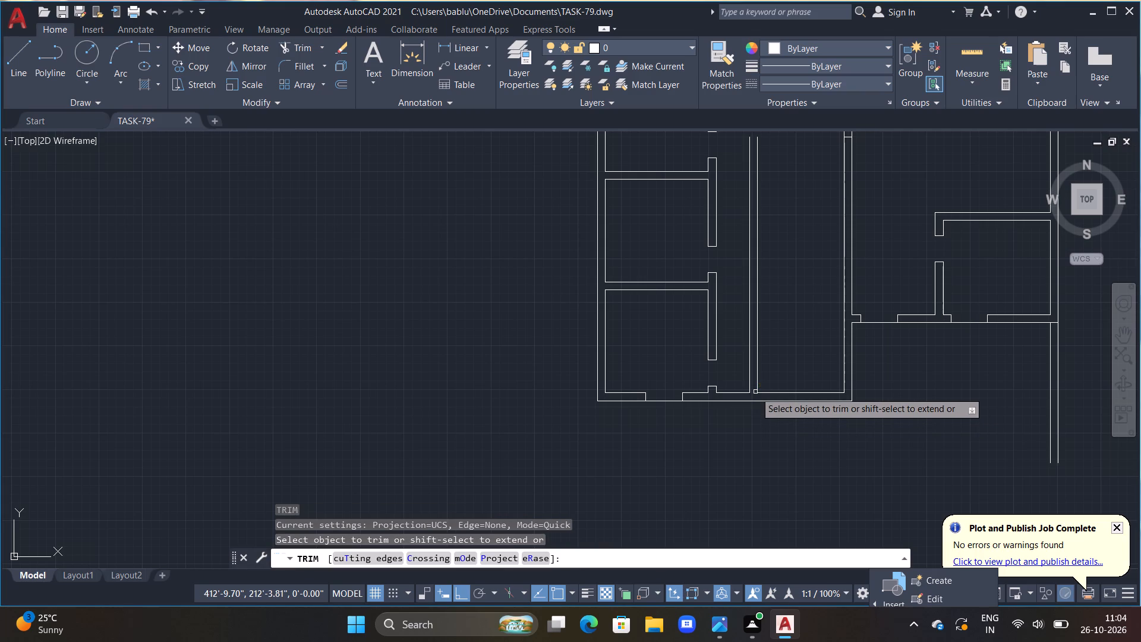
{"action": "left_click", "coordinate": [755, 392]}
{"action": "middle_click_drag", "start_coordinate": [776, 329], "coordinate": [781, 399]}
{"action": "key", "text": "Escape"}
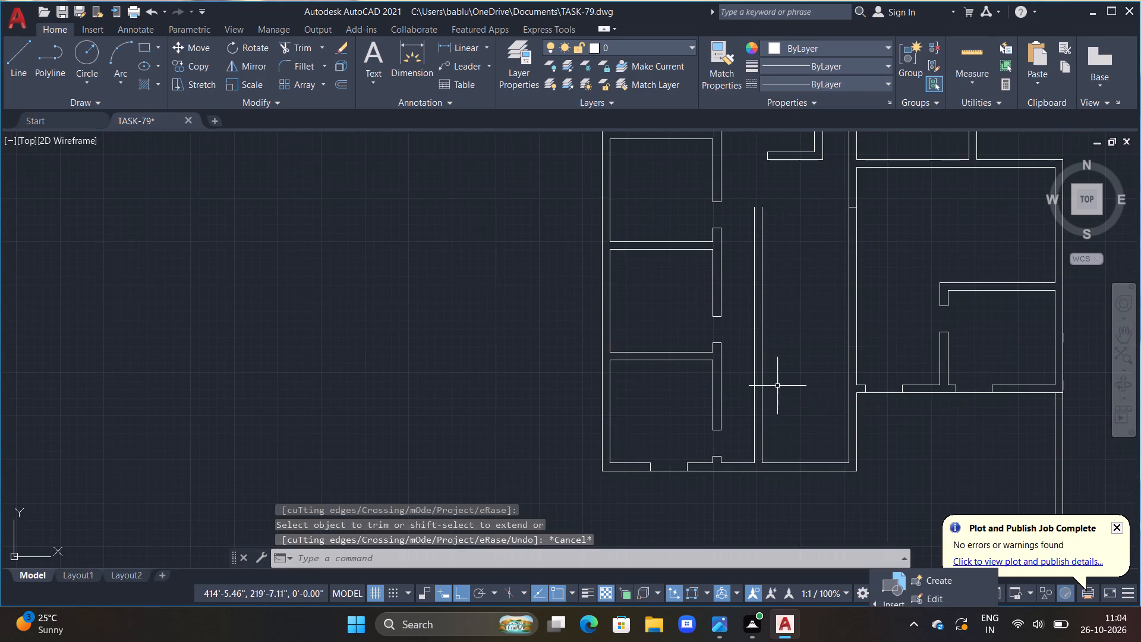
Offset the bottom wall's inner line, between the corridor wall and the right-hand wing, 14'4" upward.
{"action": "scroll", "coordinate": [777, 382], "scroll_direction": "down", "scroll_amount": 2}
{"action": "key", "text": "Escape"}
{"action": "middle_click_drag", "start_coordinate": [776, 378], "coordinate": [741, 374]}
{"action": "scroll", "coordinate": [741, 374], "scroll_direction": "up", "scroll_amount": 1}
{"action": "key", "text": "Escape"}
{"action": "type", "text": "OFF"}
{"action": "key", "text": "space"}
{"action": "type", "text": "14'4"}
{"action": "key", "text": "shift+quotedbl"}
{"action": "key", "text": "Return"}
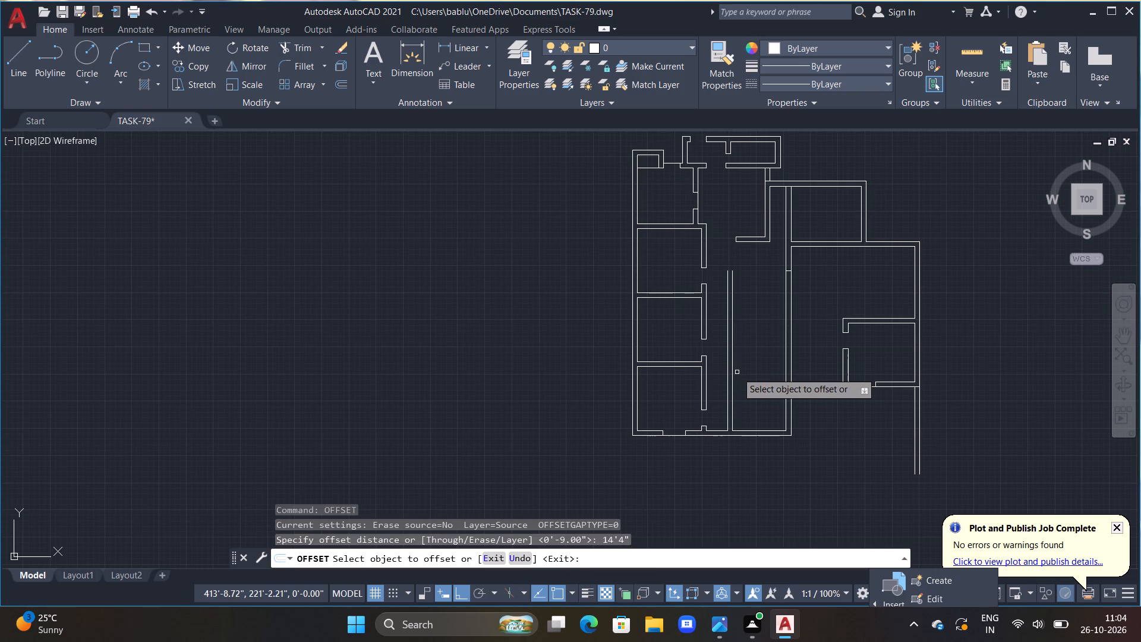
{"action": "left_click", "coordinate": [748, 429]}
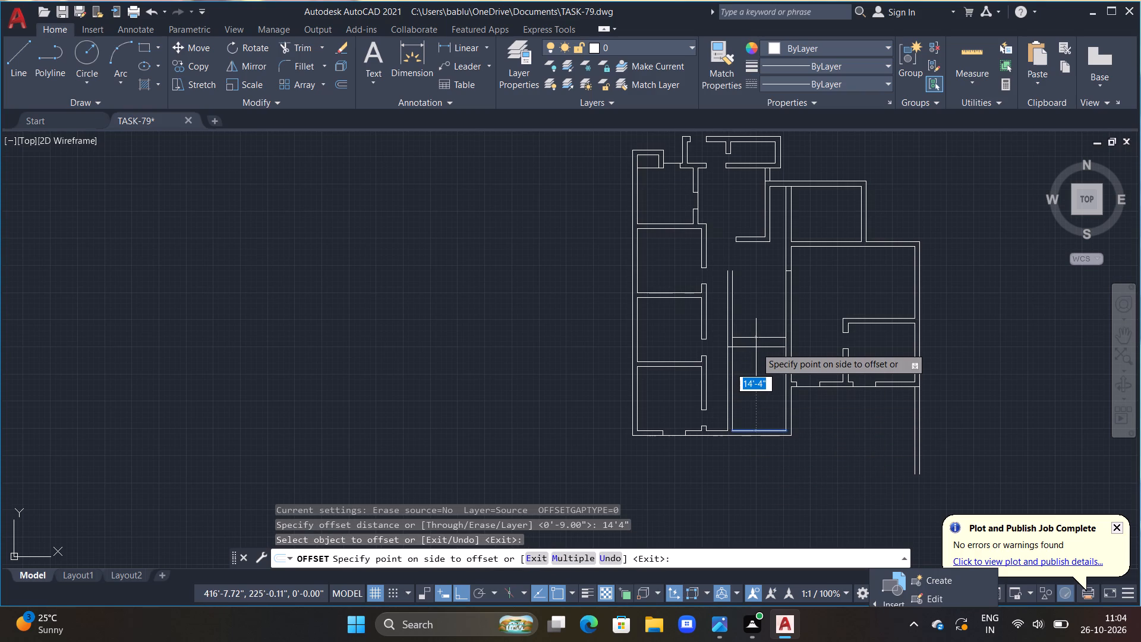
{"action": "left_click", "coordinate": [756, 347]}
Offset the new horizontal line 9" upward to give the cross wall its thickness.
{"action": "left_click", "coordinate": [759, 337]}
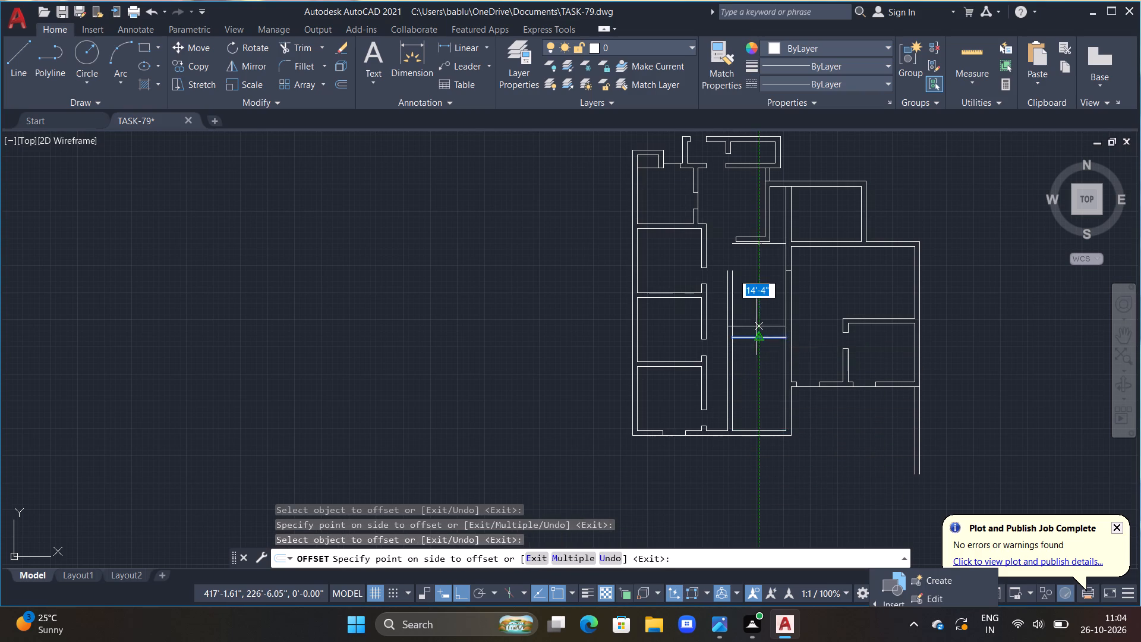
{"action": "type", "text": "9\""}
{"action": "key", "text": "Return"}
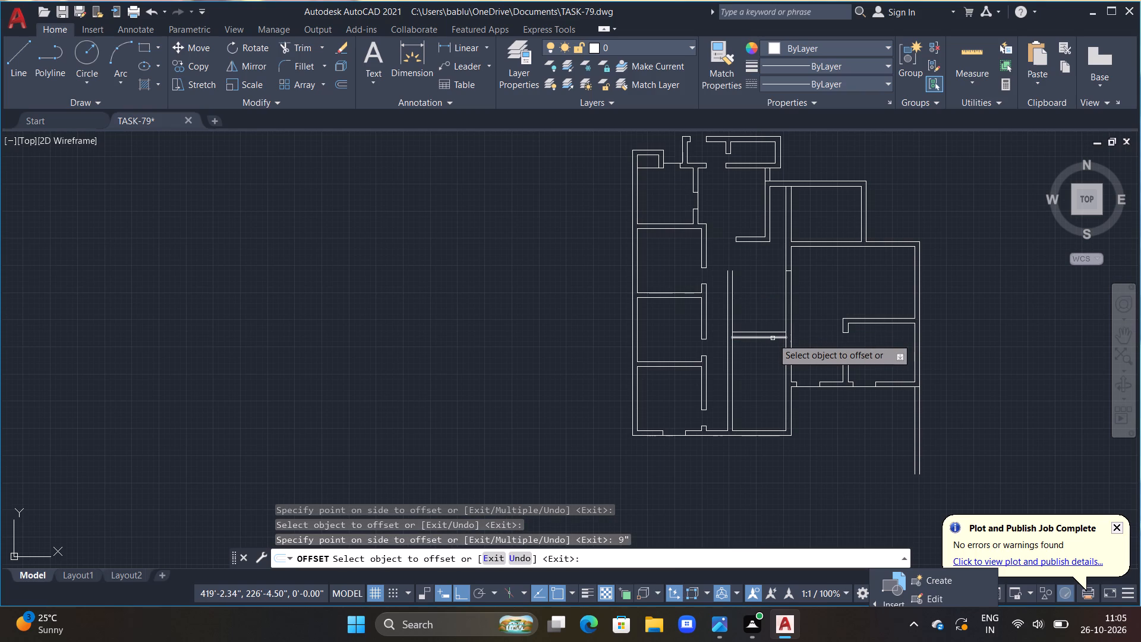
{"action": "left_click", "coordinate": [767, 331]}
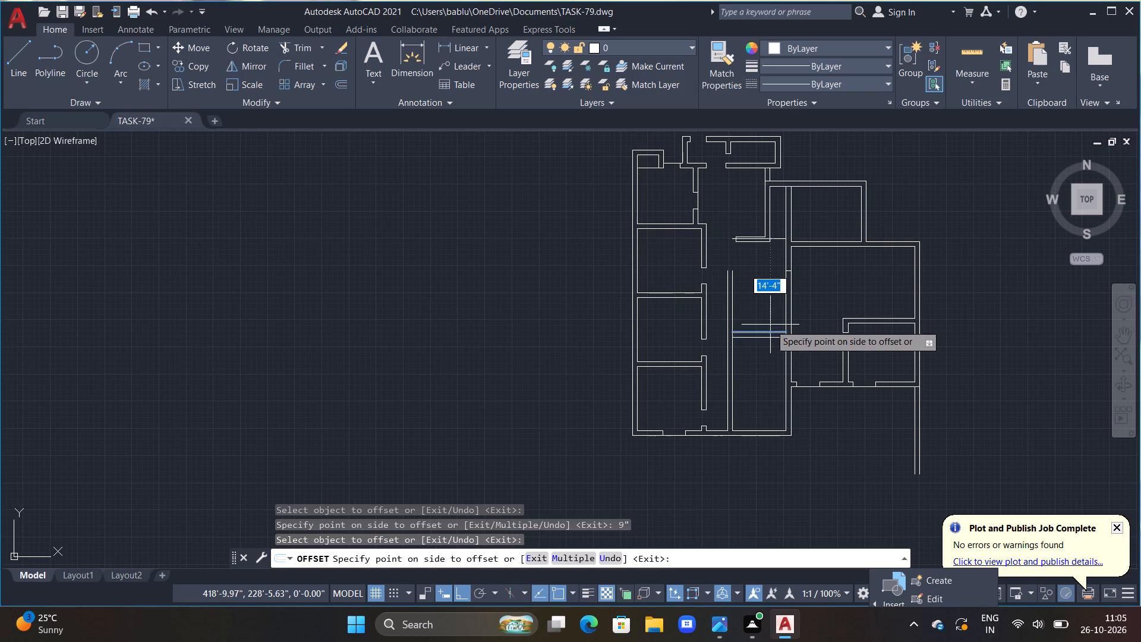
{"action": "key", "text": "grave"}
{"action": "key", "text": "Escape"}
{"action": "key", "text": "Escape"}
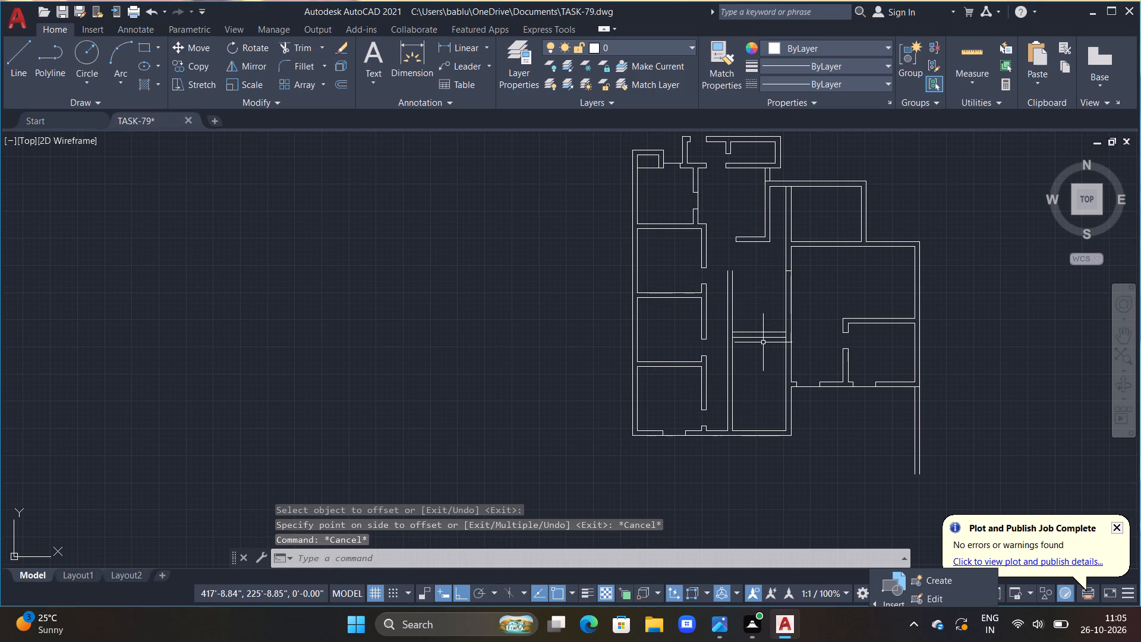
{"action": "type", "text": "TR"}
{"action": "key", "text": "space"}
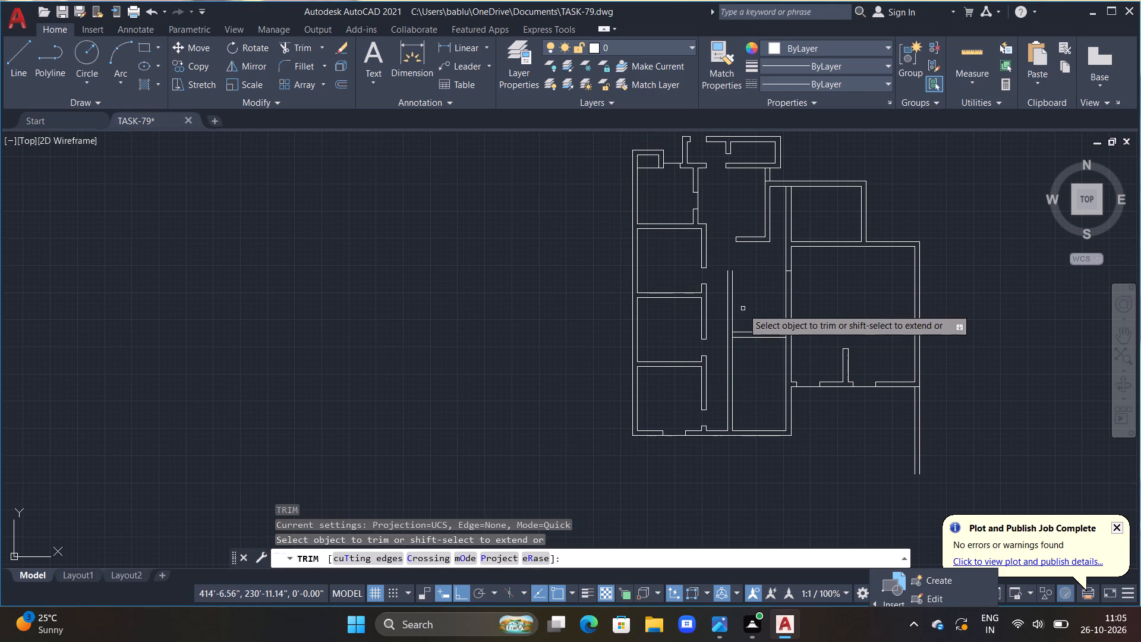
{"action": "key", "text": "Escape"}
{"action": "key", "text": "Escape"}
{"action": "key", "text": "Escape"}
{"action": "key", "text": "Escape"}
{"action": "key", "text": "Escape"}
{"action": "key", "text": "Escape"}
Extend the cross wall's two horizontal lines to the corridor wall's outer vertical line.
{"action": "scroll", "coordinate": [739, 342], "scroll_direction": "up", "scroll_amount": 2}
{"action": "type", "text": "EX"}
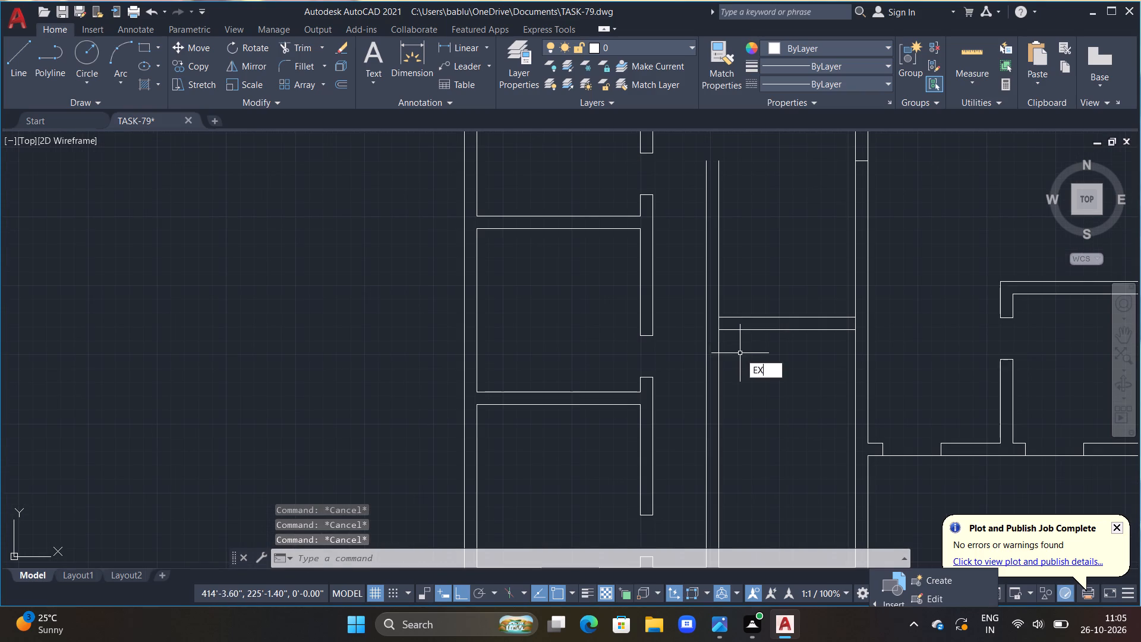
{"action": "key", "text": "space"}
{"action": "left_click", "coordinate": [736, 330]}
{"action": "left_click", "coordinate": [733, 314]}
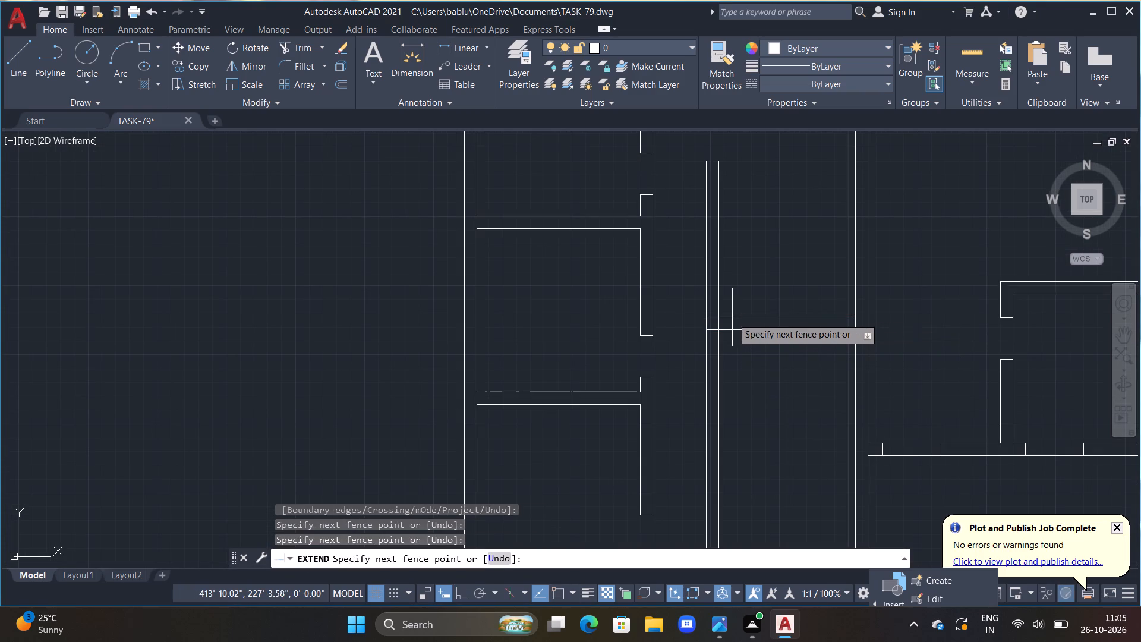
{"action": "left_click", "coordinate": [732, 317]}
{"action": "left_click", "coordinate": [732, 317]}
{"action": "key", "text": "Escape"}
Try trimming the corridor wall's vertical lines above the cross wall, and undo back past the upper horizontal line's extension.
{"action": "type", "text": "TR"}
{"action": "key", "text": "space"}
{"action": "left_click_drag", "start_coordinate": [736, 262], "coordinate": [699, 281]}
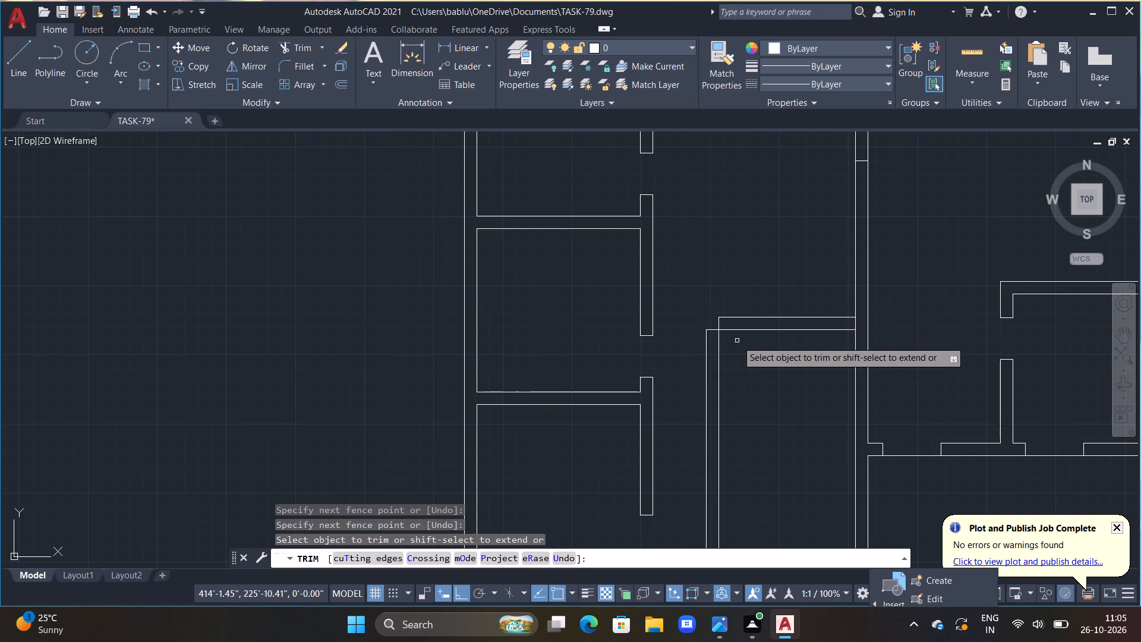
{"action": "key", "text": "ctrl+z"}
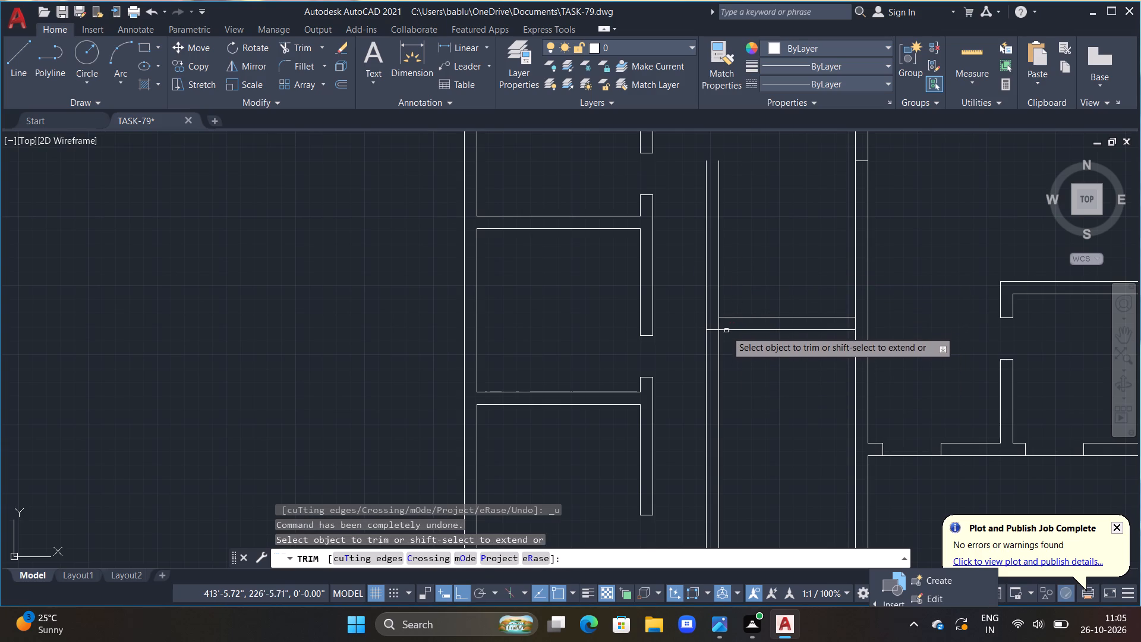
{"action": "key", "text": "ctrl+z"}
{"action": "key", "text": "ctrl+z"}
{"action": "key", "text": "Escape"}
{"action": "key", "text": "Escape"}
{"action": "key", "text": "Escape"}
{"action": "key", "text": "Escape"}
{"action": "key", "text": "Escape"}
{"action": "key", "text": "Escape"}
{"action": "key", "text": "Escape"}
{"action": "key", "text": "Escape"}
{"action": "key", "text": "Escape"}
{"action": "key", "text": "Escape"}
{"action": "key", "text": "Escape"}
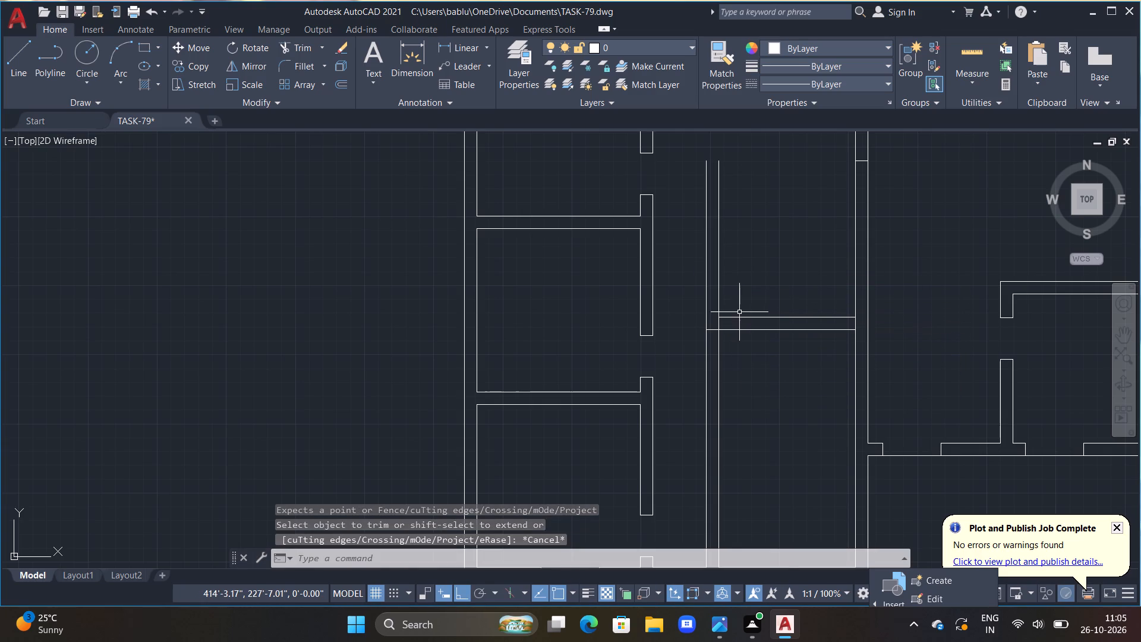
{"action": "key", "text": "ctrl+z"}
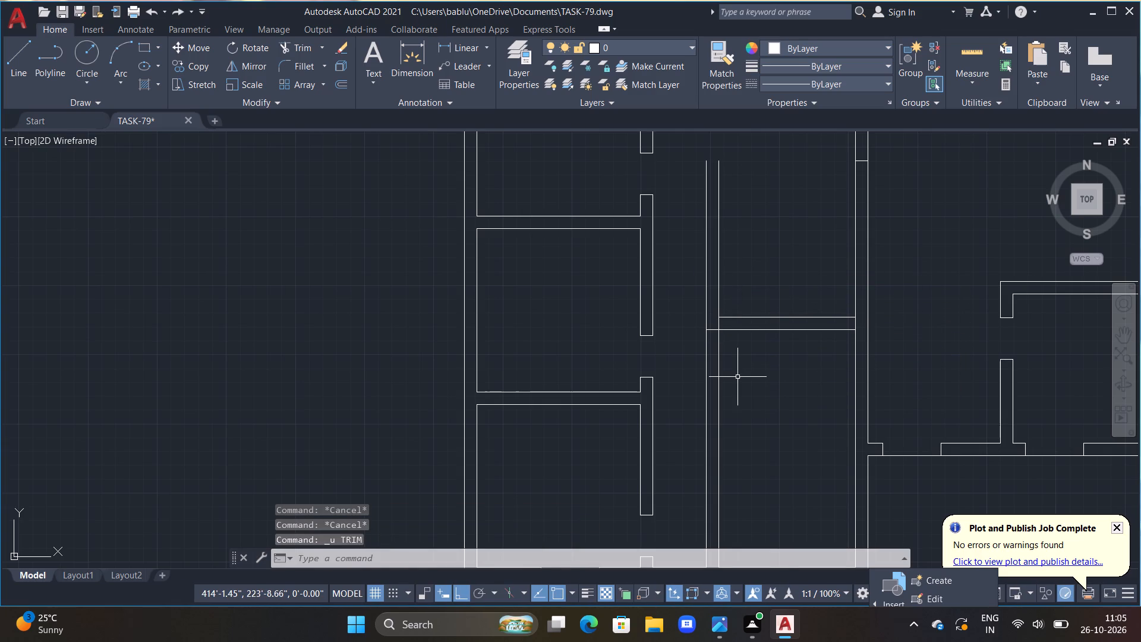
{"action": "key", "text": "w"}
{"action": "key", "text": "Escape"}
Extend the cross wall's upper line to the corridor wall's outer vertical line.
{"action": "type", "text": "EX"}
{"action": "key", "text": "space"}
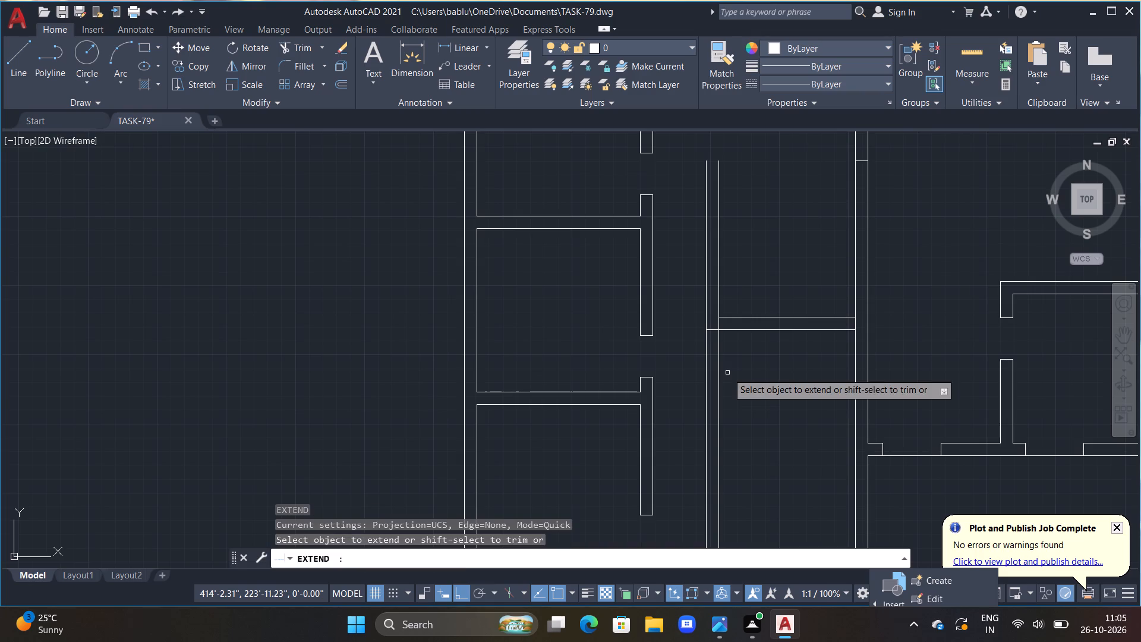
{"action": "left_click", "coordinate": [729, 316]}
{"action": "key", "text": "Escape"}
Trim both vertical lines of the corridor wall above the cross wall's upper line.
{"action": "key", "text": "t"}
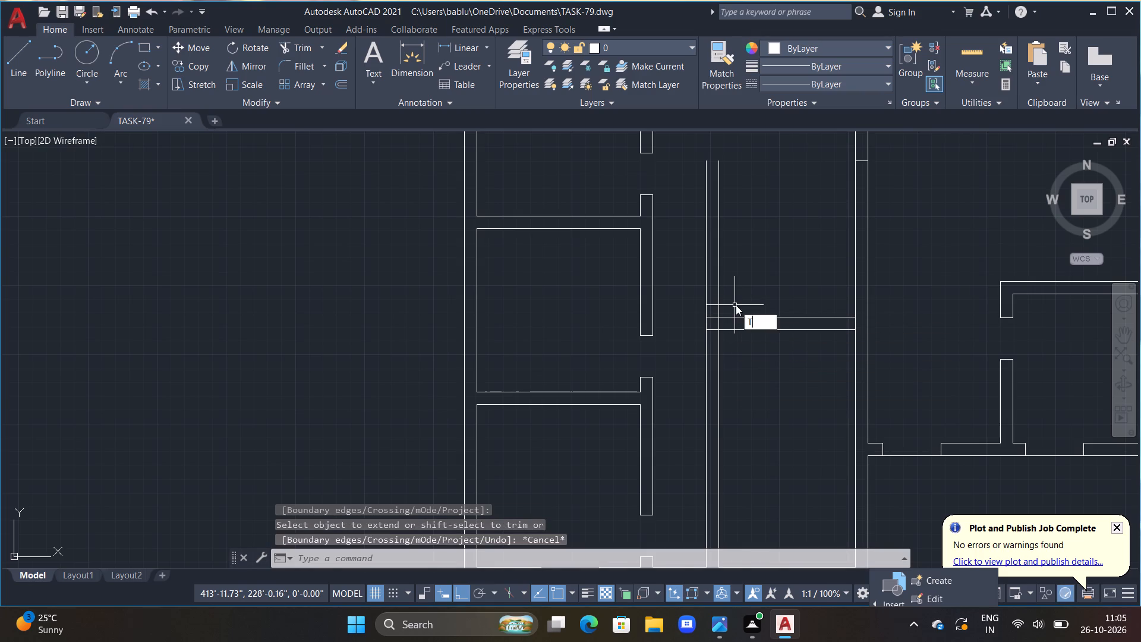
{"action": "key", "text": "r"}
{"action": "key", "text": "space"}
{"action": "left_click_drag", "start_coordinate": [704, 289], "coordinate": [754, 265]}
{"action": "left_click", "coordinate": [718, 269]}
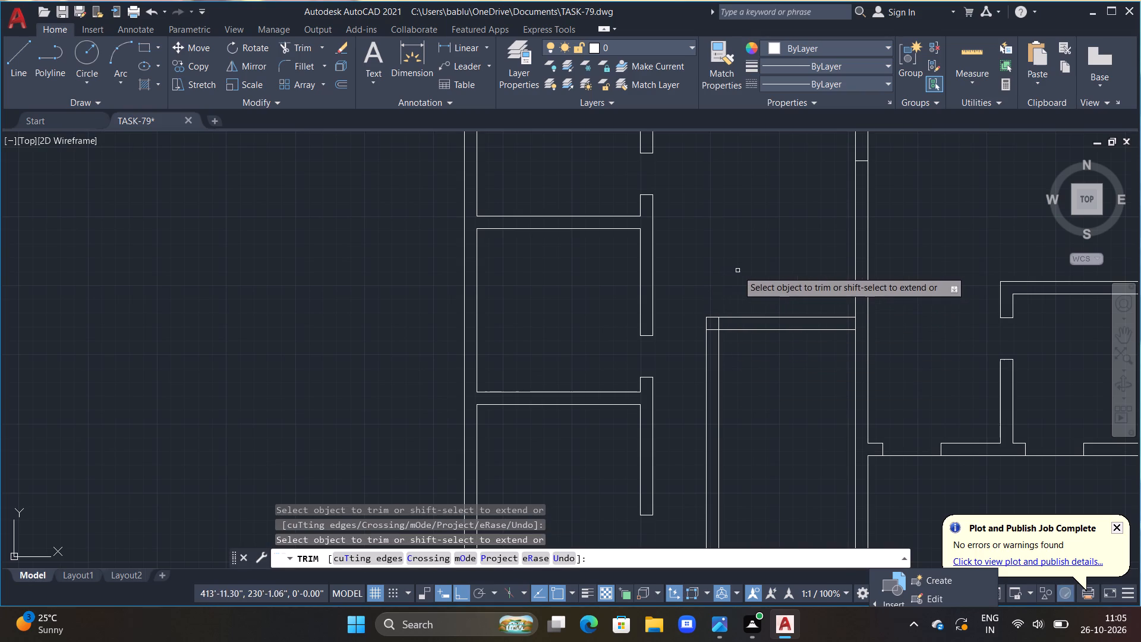
{"action": "scroll", "coordinate": [763, 364], "scroll_direction": "down", "scroll_amount": 1}
{"action": "middle_click_drag", "start_coordinate": [786, 382], "coordinate": [646, 360]}
{"action": "scroll", "coordinate": [648, 360], "scroll_direction": "down", "scroll_amount": 1}
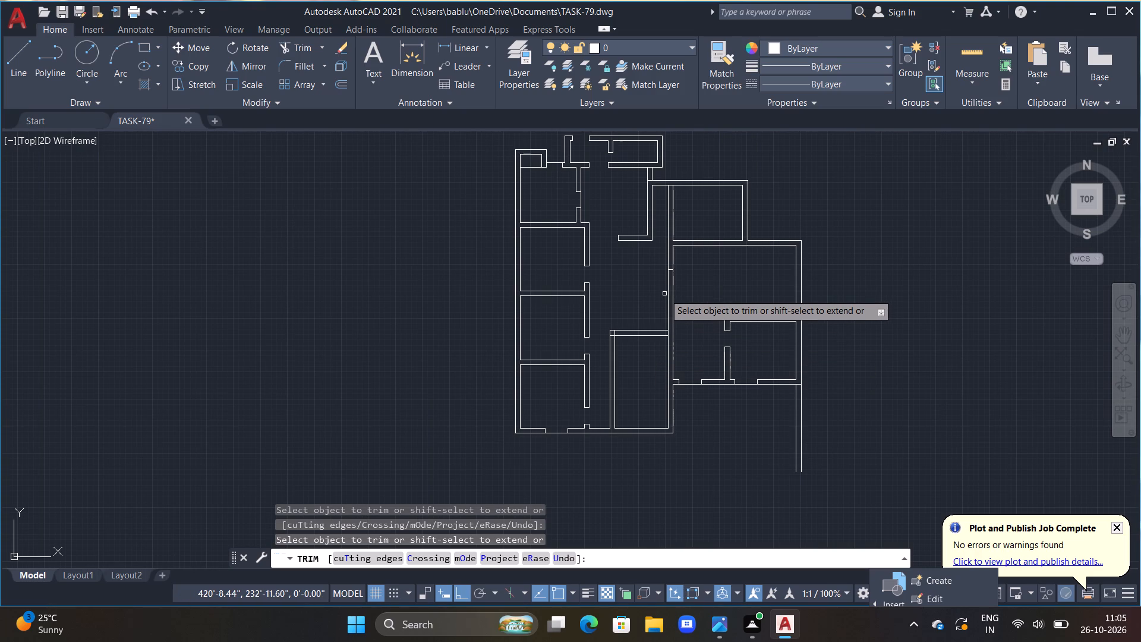
{"action": "key", "text": "Escape"}
{"action": "key", "text": "Escape"}
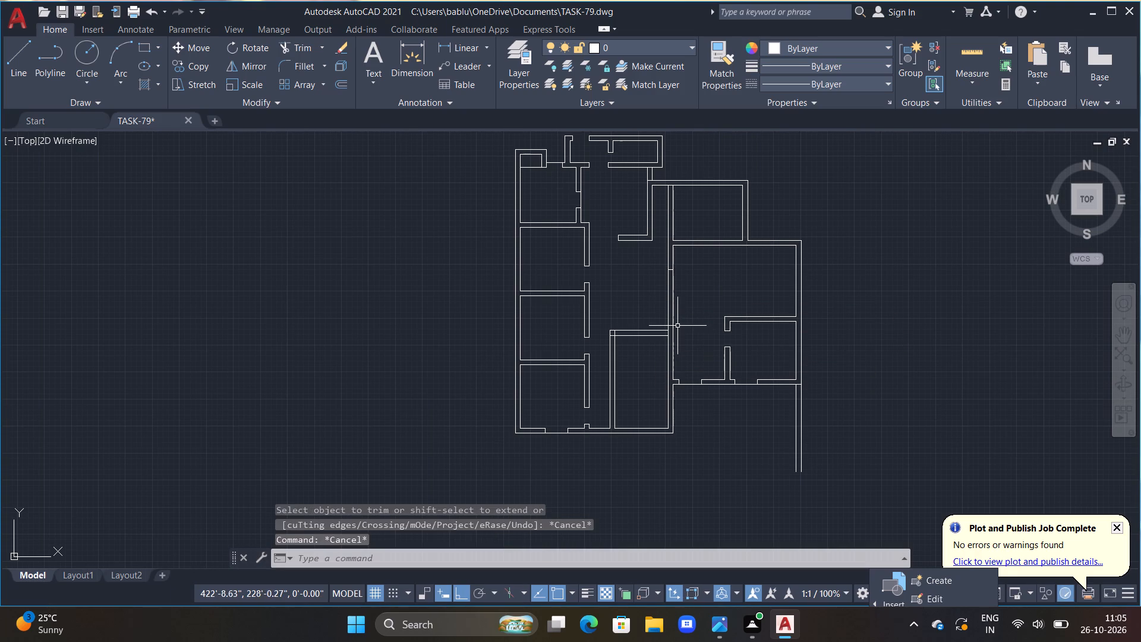
{"action": "key", "text": "Escape"}
Draw a horizontal jamb line across the right-hand wing's left wall, just above the cross wall.
{"action": "scroll", "coordinate": [677, 320], "scroll_direction": "up", "scroll_amount": 3}
{"action": "middle_click_drag", "start_coordinate": [683, 328], "coordinate": [688, 300]}
{"action": "key", "text": "l"}
{"action": "key", "text": "space"}
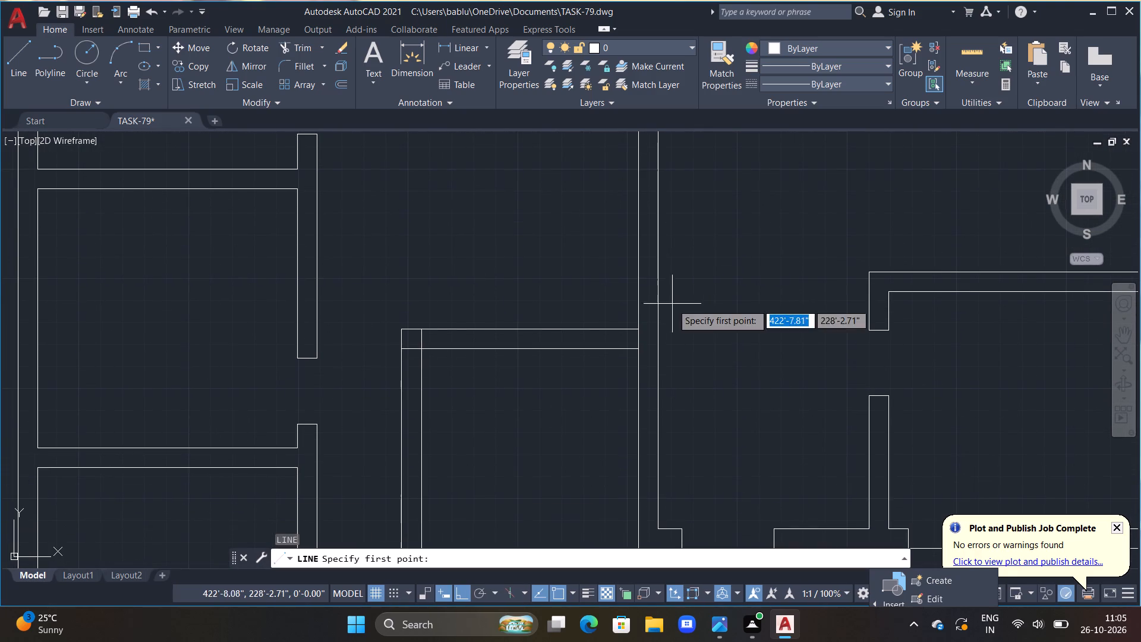
{"action": "left_click_drag", "start_coordinate": [607, 286], "coordinate": [616, 286]}
{"action": "left_click", "coordinate": [676, 284]}
{"action": "key", "text": "Escape"}
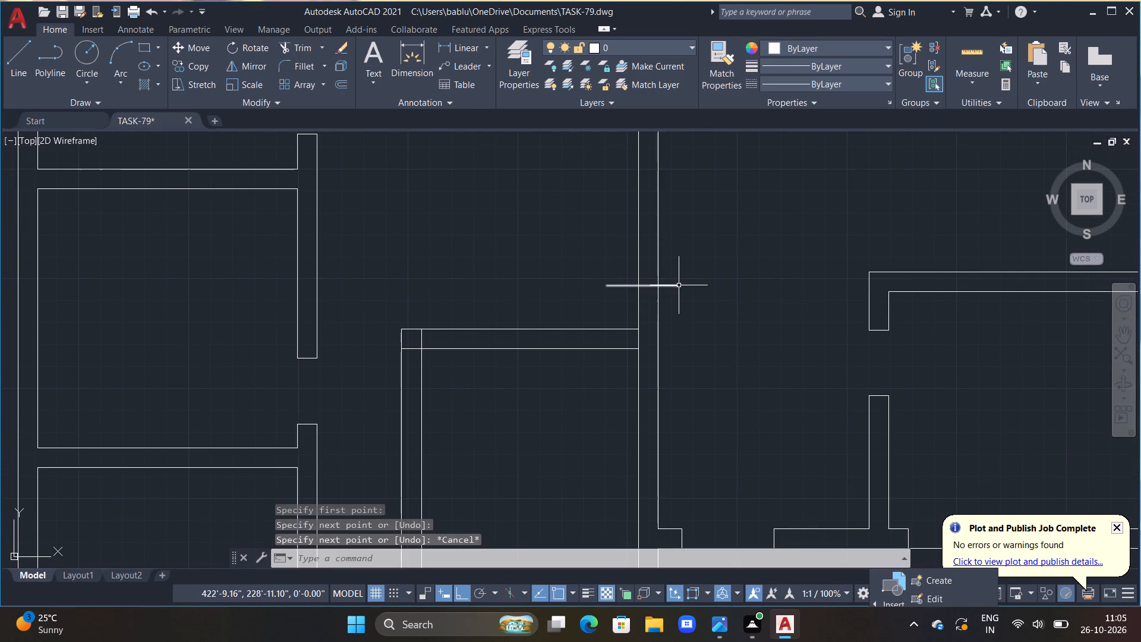
Trim the jamb line's overhangs on both sides and the wing wall's line across the cross wall's end.
{"action": "type", "text": "TR"}
{"action": "key", "text": "space"}
{"action": "left_click_drag", "start_coordinate": [667, 271], "coordinate": [676, 306]}
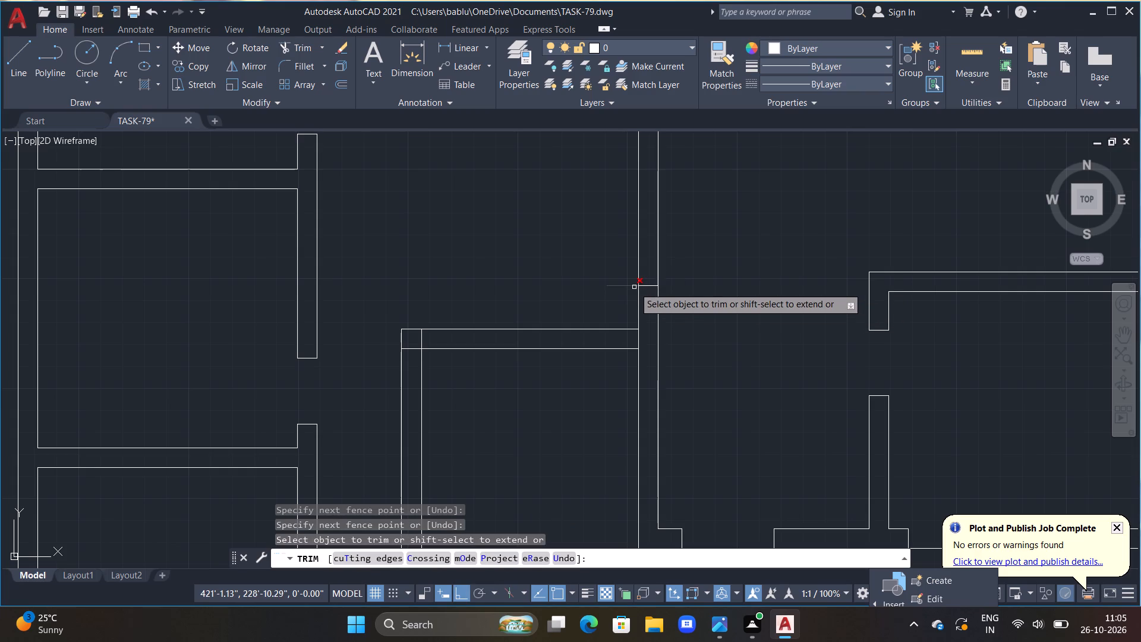
{"action": "left_click", "coordinate": [634, 287]}
{"action": "left_click", "coordinate": [639, 342]}
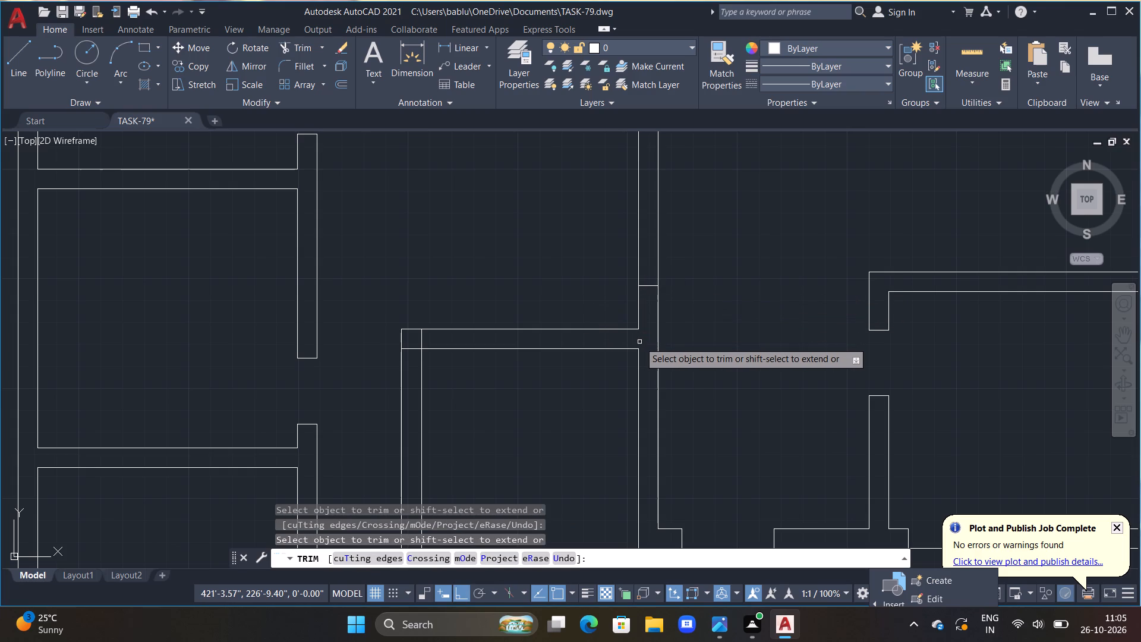
Trim both lines of the right-hand wing's left wall between the upper and lower jamb lines to form an opening.
{"action": "scroll", "coordinate": [641, 265], "scroll_direction": "down", "scroll_amount": 2}
{"action": "left_click_drag", "start_coordinate": [621, 242], "coordinate": [693, 212]}
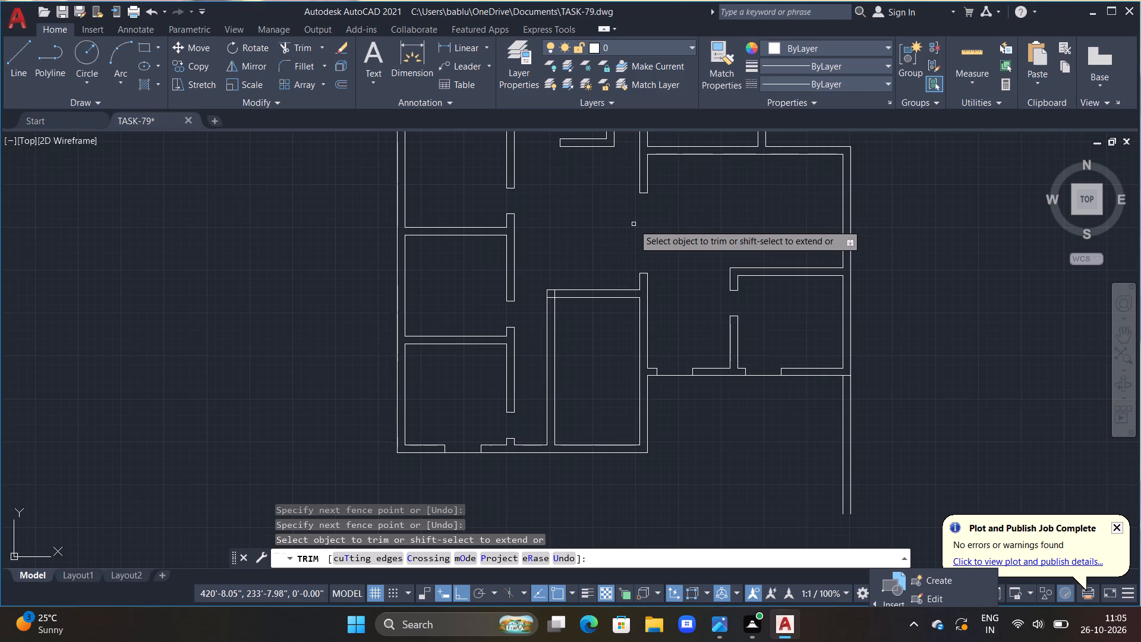
{"action": "key", "text": "Escape"}
{"action": "key", "text": "Escape"}
Draw a vertical jamb line across the cross wall near its corridor-wall corner.
{"action": "scroll", "coordinate": [553, 293], "scroll_direction": "up", "scroll_amount": 2}
{"action": "scroll", "coordinate": [601, 264], "scroll_direction": "up", "scroll_amount": 1}
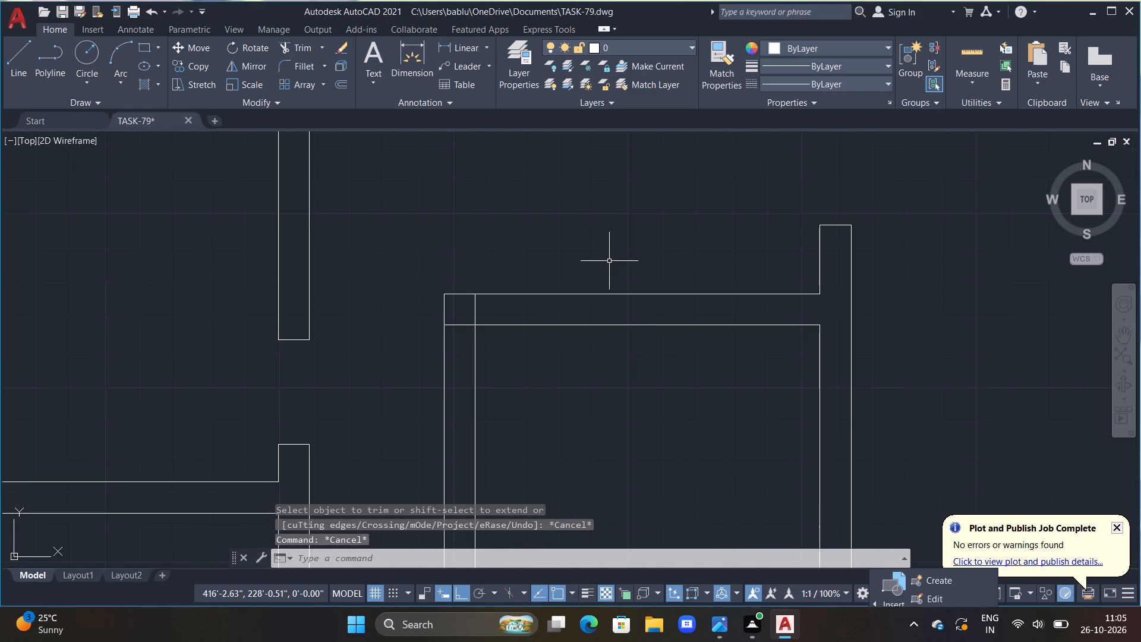
{"action": "type", "text": "L"}
{"action": "key", "text": "space"}
{"action": "left_click", "coordinate": [503, 275]}
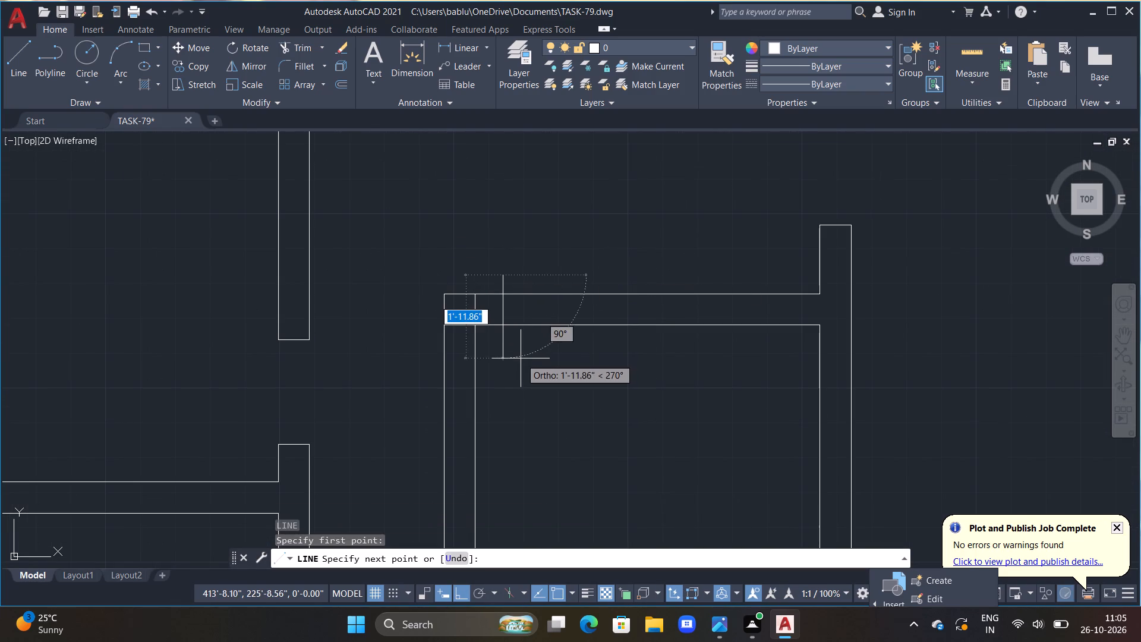
{"action": "left_click", "coordinate": [521, 420]}
{"action": "key", "text": "Escape"}
Offset the vertical jamb line 2'6" to the right to set the door opening's width.
{"action": "type", "text": "OFF 2'6\""}
{"action": "key", "text": "Return"}
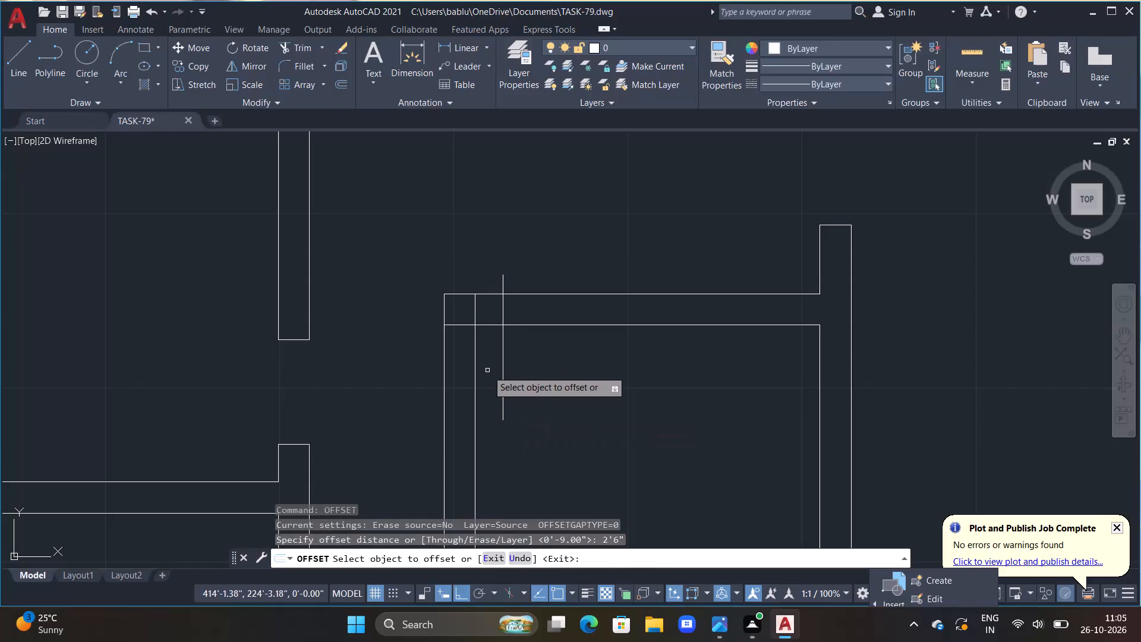
{"action": "left_click", "coordinate": [502, 379]}
{"action": "left_click", "coordinate": [598, 408]}
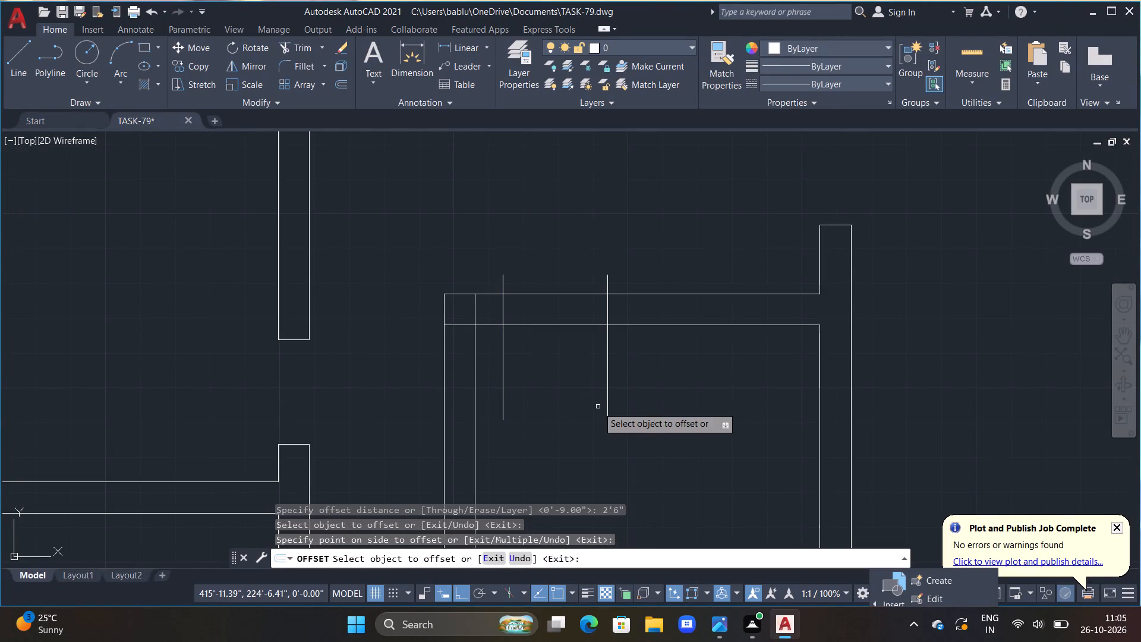
{"action": "key", "text": "Escape"}
Trim the cross wall between the two jamb lines and the jambs' overhangs above and below the wall.
{"action": "type", "text": "TR"}
{"action": "key", "text": "space"}
{"action": "left_click_drag", "start_coordinate": [556, 257], "coordinate": [538, 357]}
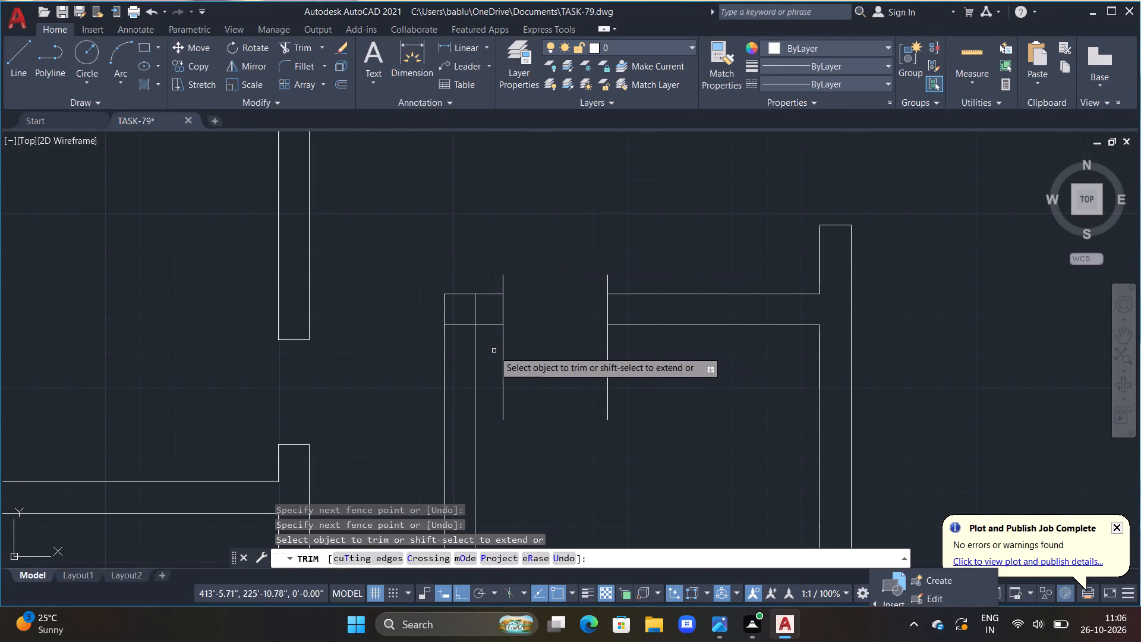
{"action": "left_click_drag", "start_coordinate": [493, 350], "coordinate": [610, 384]}
{"action": "left_click_drag", "start_coordinate": [620, 389], "coordinate": [681, 408]}
{"action": "left_click_drag", "start_coordinate": [499, 282], "coordinate": [610, 295]}
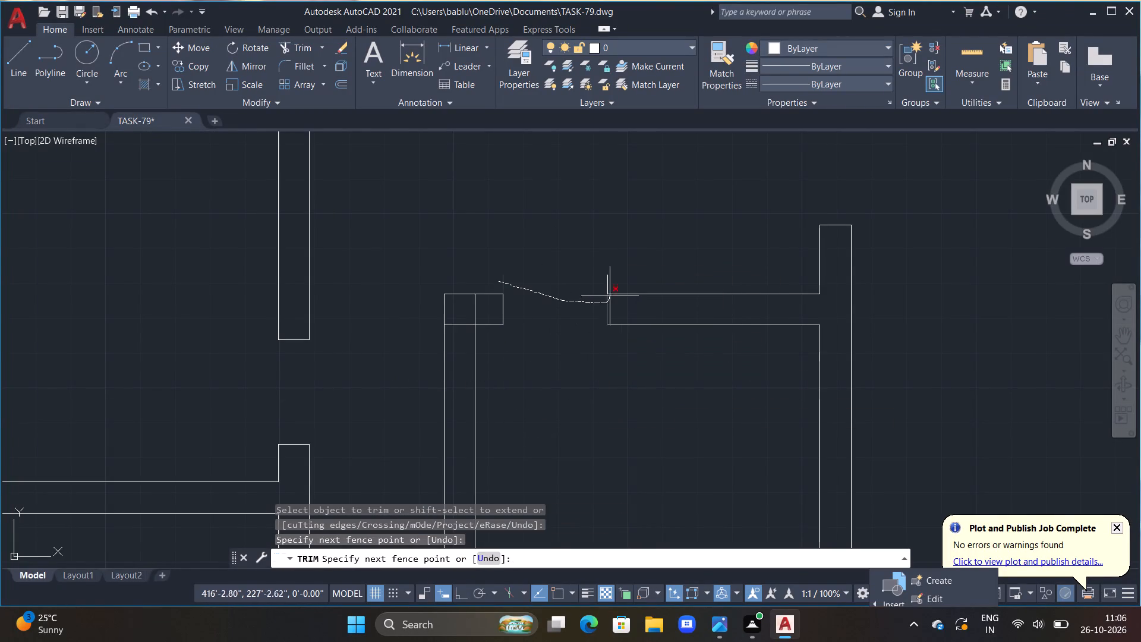
{"action": "left_click_drag", "start_coordinate": [610, 295], "coordinate": [588, 292]}
{"action": "key", "text": "ctrl+z"}
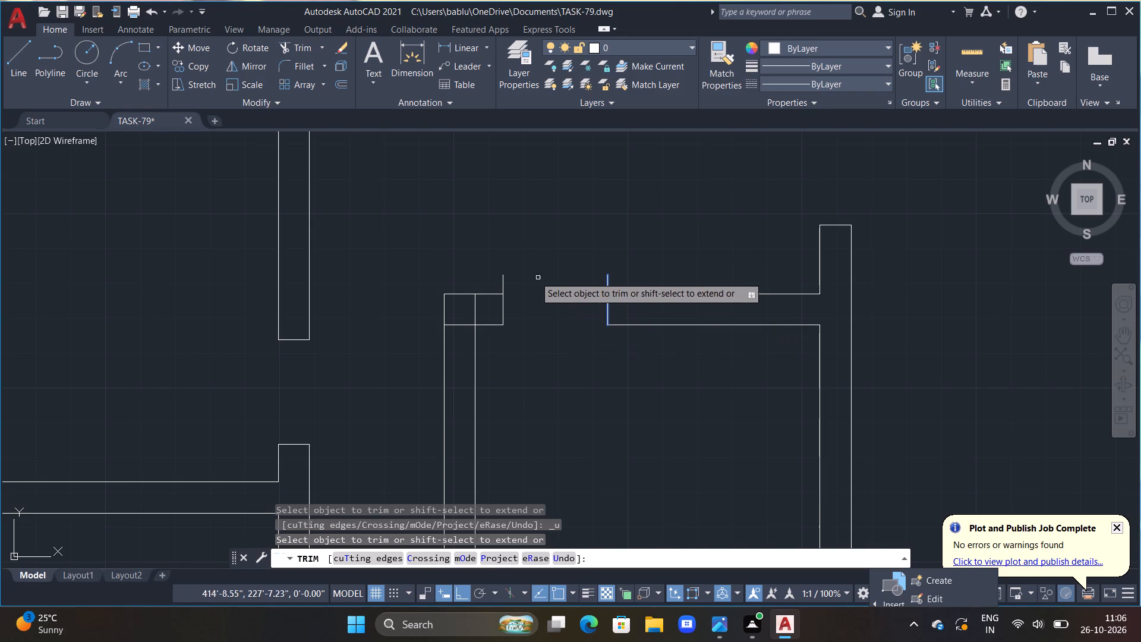
{"action": "left_click", "coordinate": [502, 279]}
{"action": "double_click", "coordinate": [607, 285]}
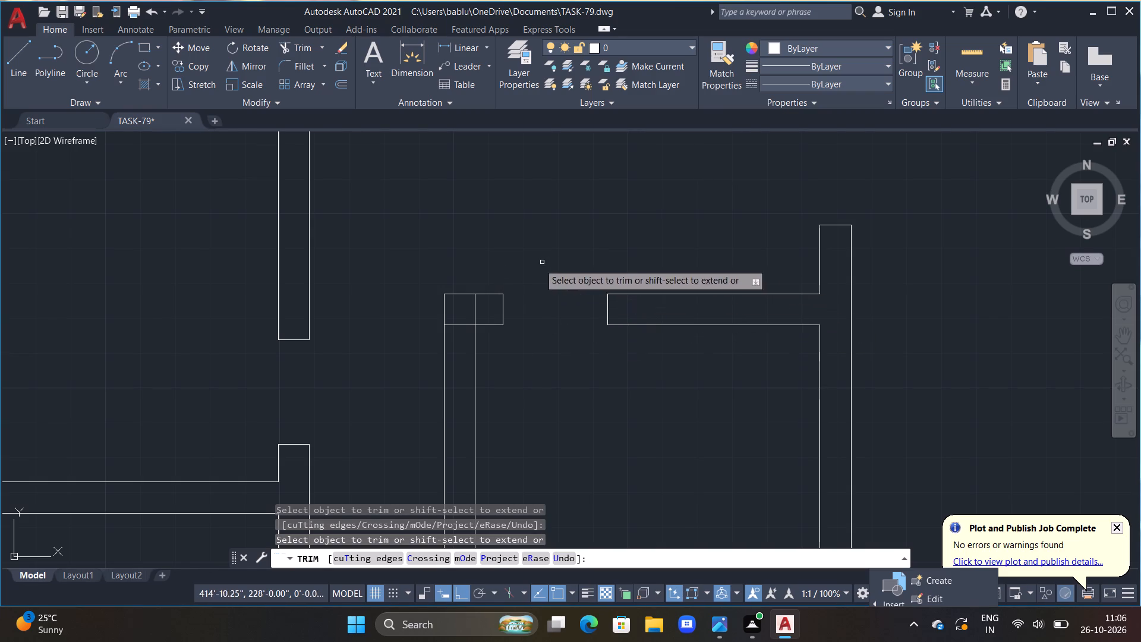
Trim the leftover crossing lines inside the corner of the corridor wall and the cross wall.
{"action": "left_click", "coordinate": [473, 309]}
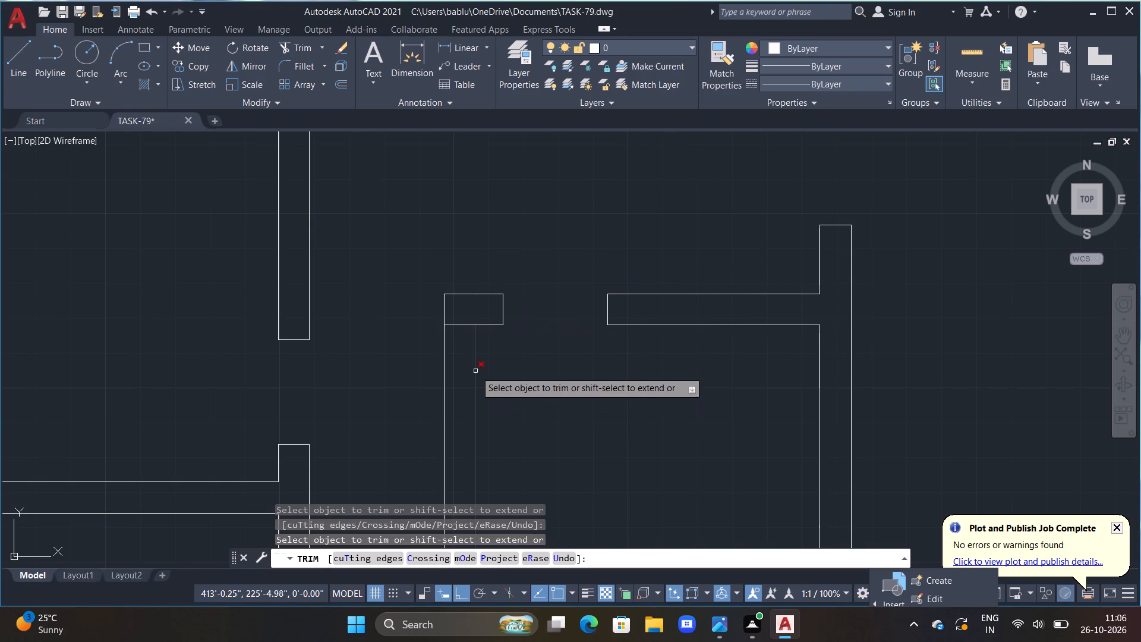
{"action": "left_click", "coordinate": [449, 326]}
{"action": "scroll", "coordinate": [484, 391], "scroll_direction": "down", "scroll_amount": 3}
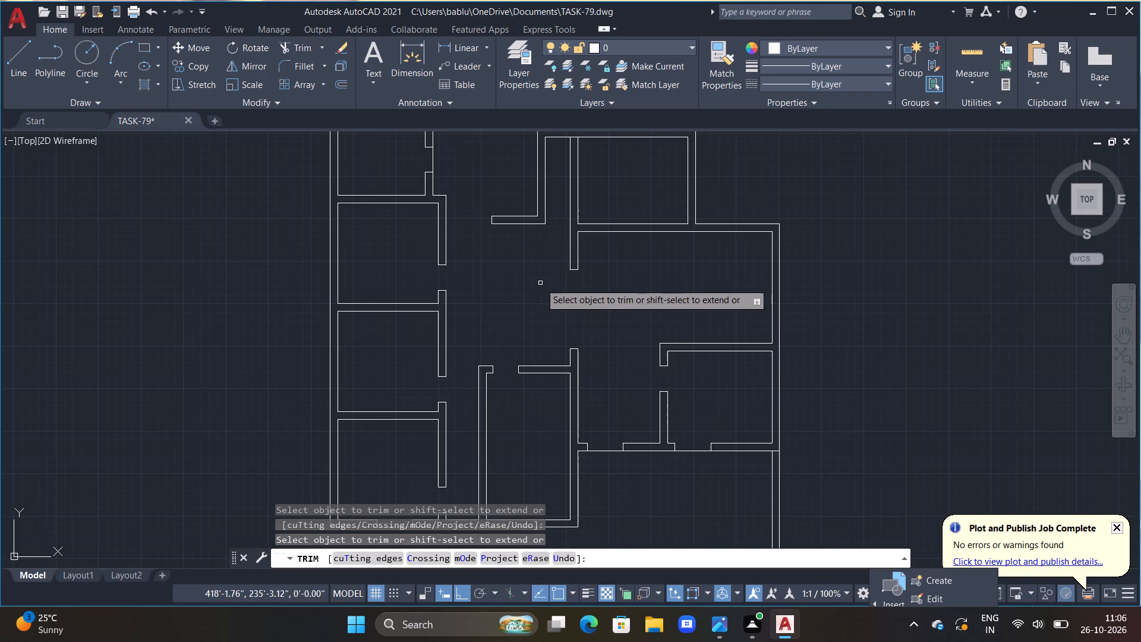
{"action": "key", "text": "Escape"}
{"action": "key", "text": "Escape"}
{"action": "key", "text": "Escape"}
Erase the short jamb line closing the upper wall end at the right-hand wing's opening.
{"action": "scroll", "coordinate": [567, 300], "scroll_direction": "up", "scroll_amount": 1}
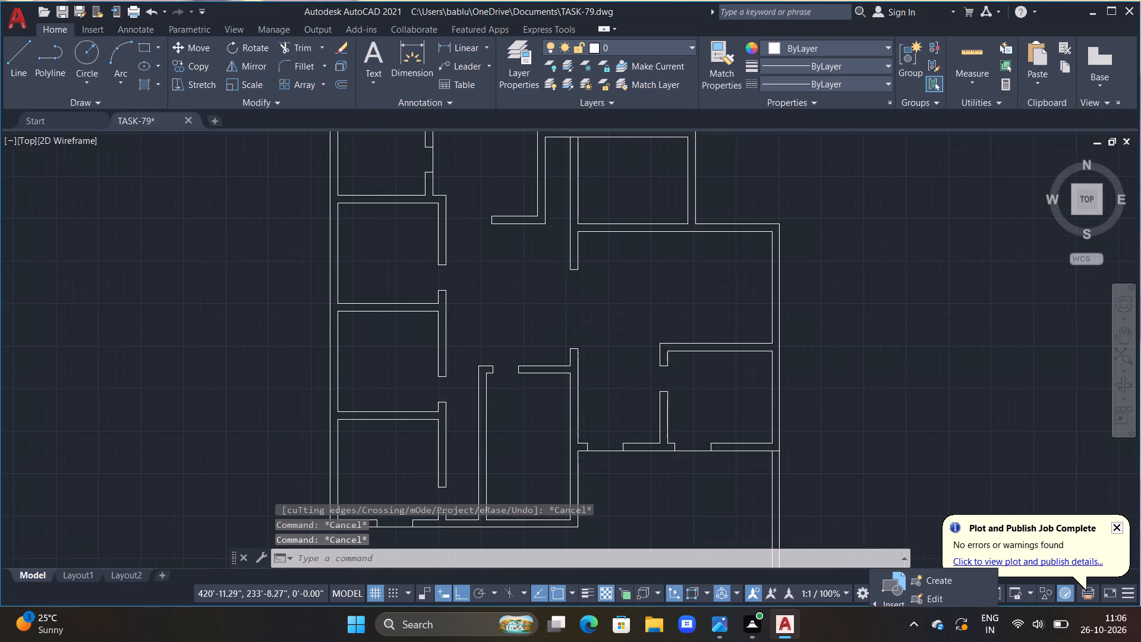
{"action": "left_click", "coordinate": [575, 251]}
{"action": "key", "text": "Delete"}
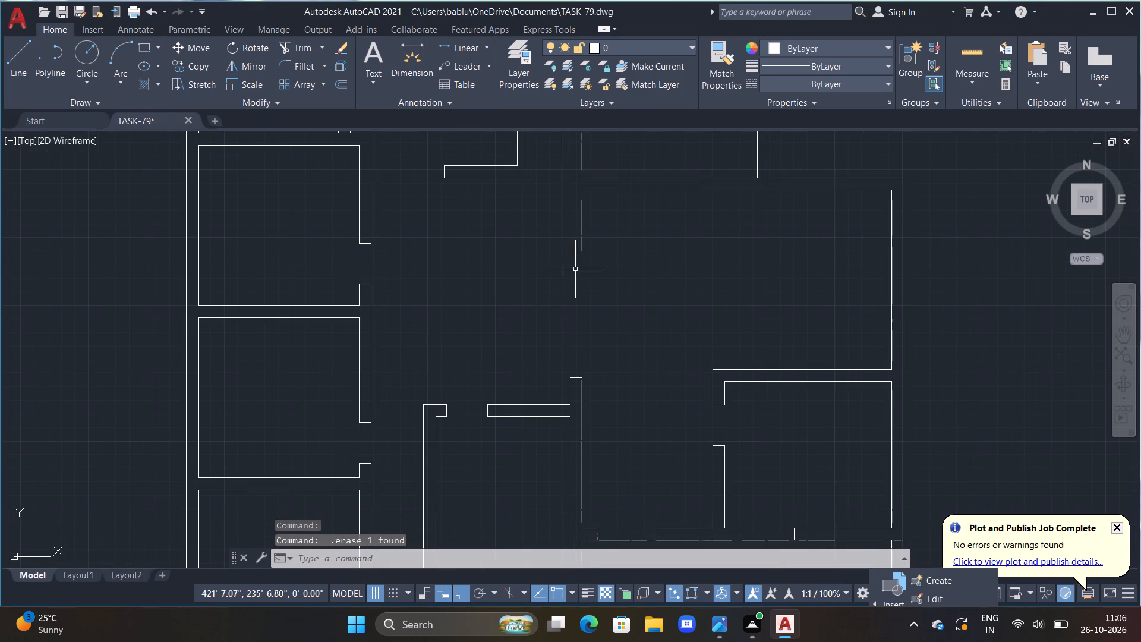
Draw connected lines lengthening the wing wall's upper stub downward and closing its new end.
{"action": "type", "text": "L"}
{"action": "key", "text": "space"}
{"action": "left_click", "coordinate": [566, 253]}
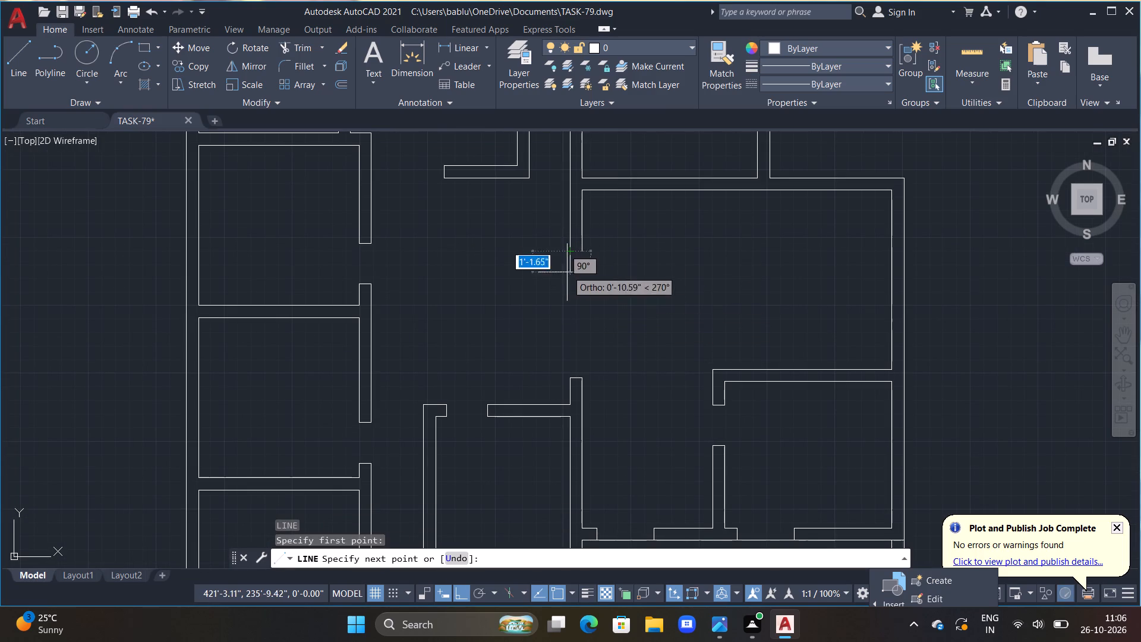
{"action": "left_click", "coordinate": [572, 288]}
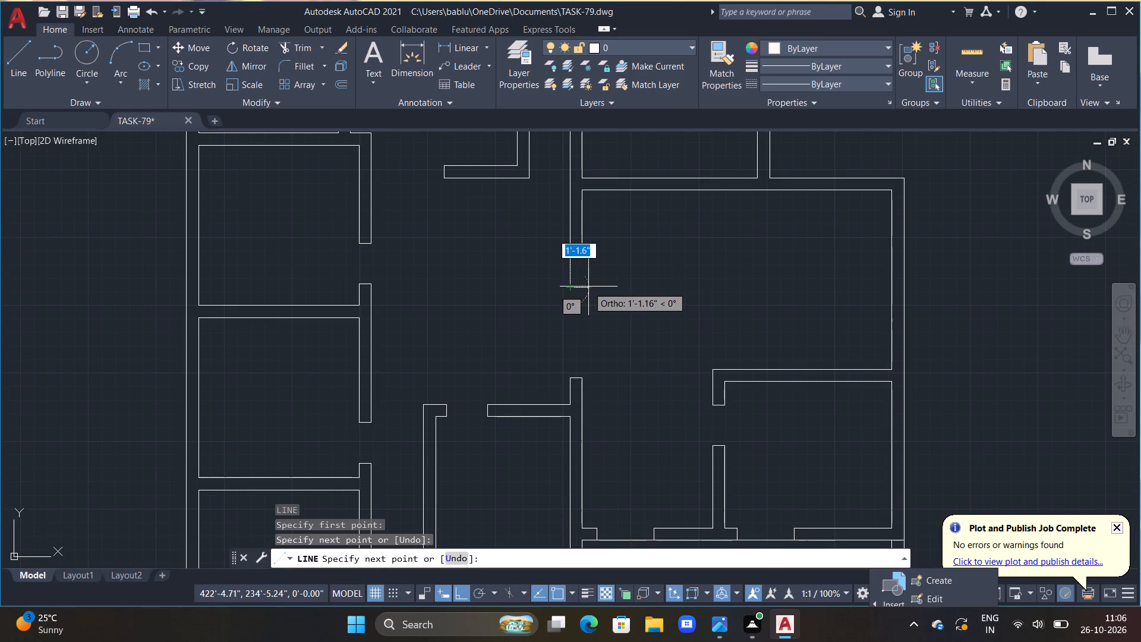
{"action": "left_click", "coordinate": [582, 287]}
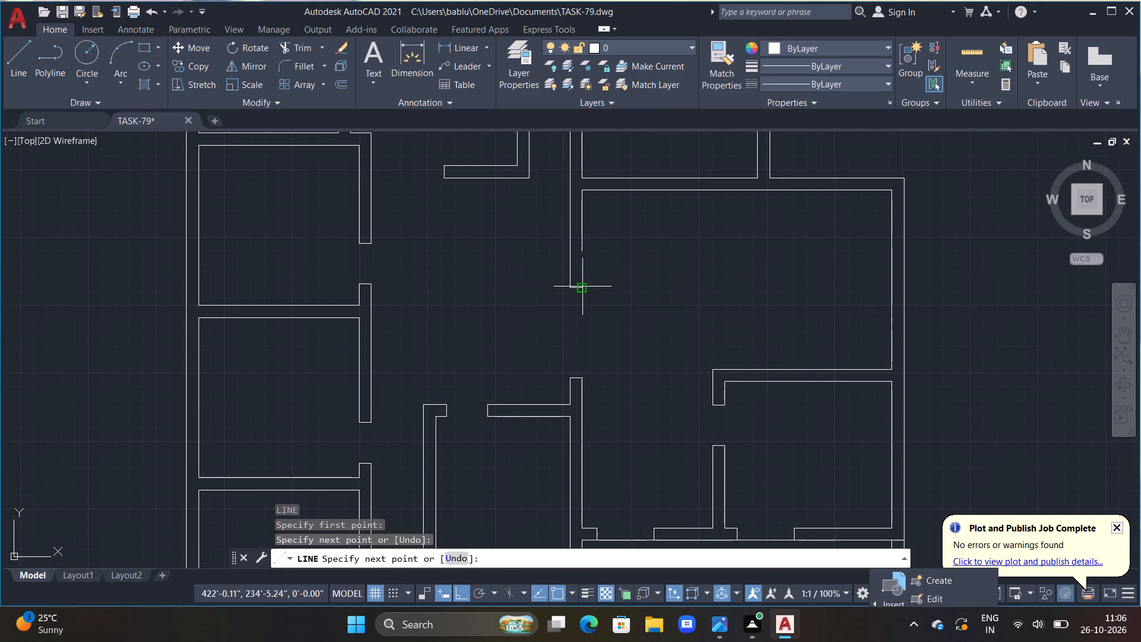
{"action": "left_click", "coordinate": [582, 253]}
{"action": "key", "text": "Escape"}
Draw a horizontal line from the middle room's bottom outer corner eastward past both lines of the far outer wall.
{"action": "scroll", "coordinate": [610, 301], "scroll_direction": "down", "scroll_amount": 2}
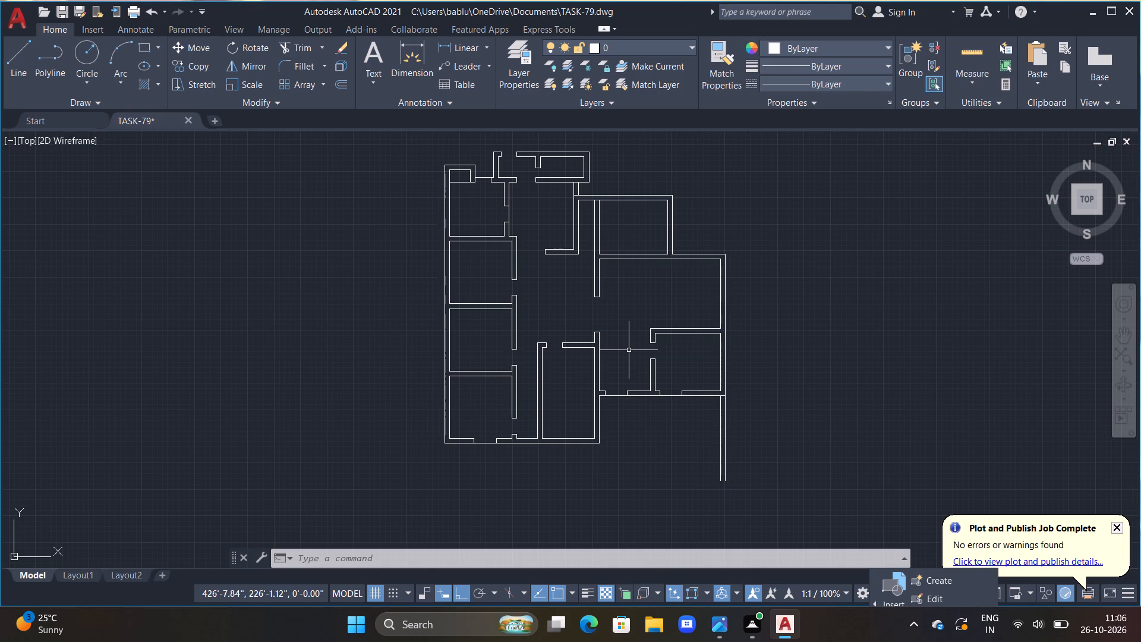
{"action": "middle_click_drag", "start_coordinate": [660, 464], "coordinate": [651, 373]}
{"action": "scroll", "coordinate": [651, 372], "scroll_direction": "up", "scroll_amount": 1}
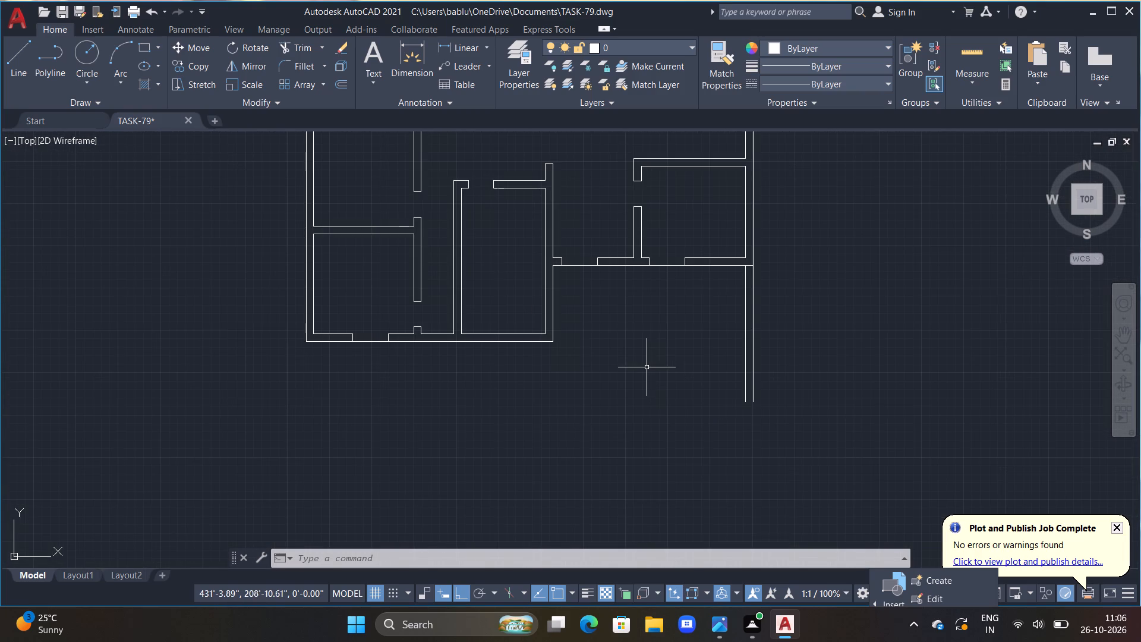
{"action": "scroll", "coordinate": [647, 364], "scroll_direction": "up", "scroll_amount": 1}
{"action": "type", "text": "L"}
{"action": "key", "text": "space"}
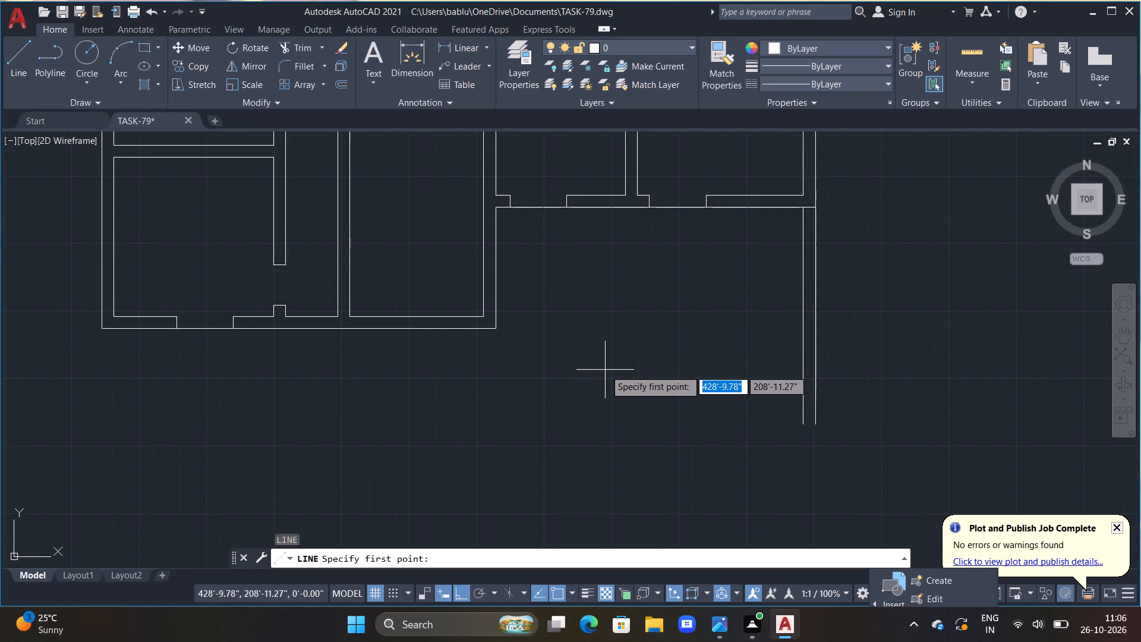
{"action": "left_click", "coordinate": [496, 331]}
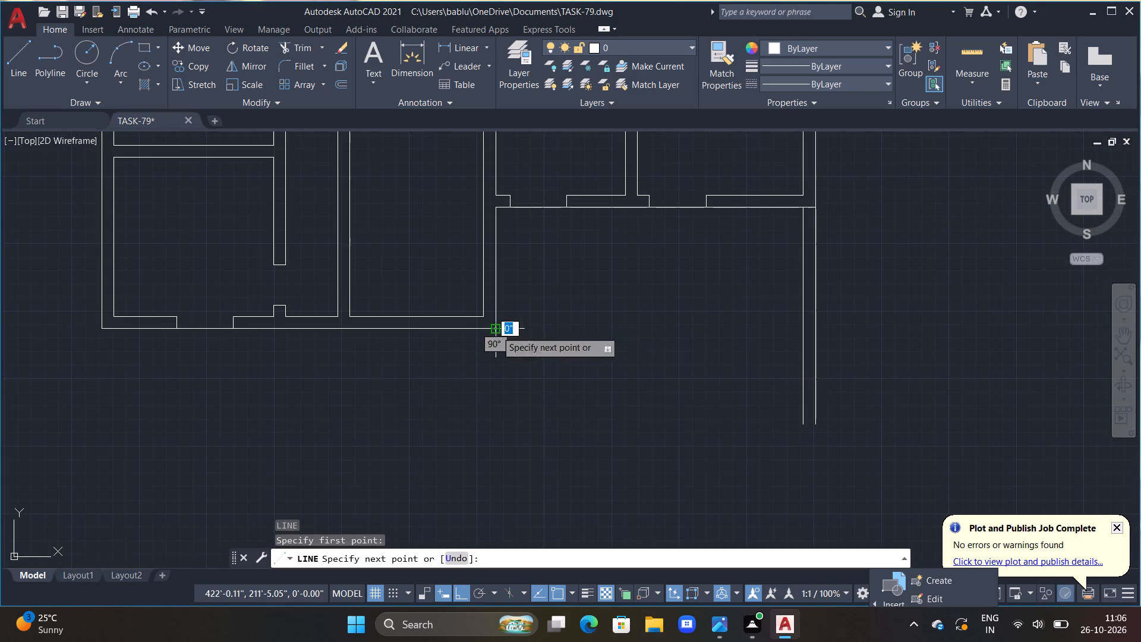
{"action": "left_click", "coordinate": [846, 336]}
{"action": "key", "text": "Escape"}
Trim the new line's and outer wall lines' overhangs at the bottom corner, and remove the inner wall line above it.
{"action": "key", "text": "t"}
{"action": "key", "text": "r"}
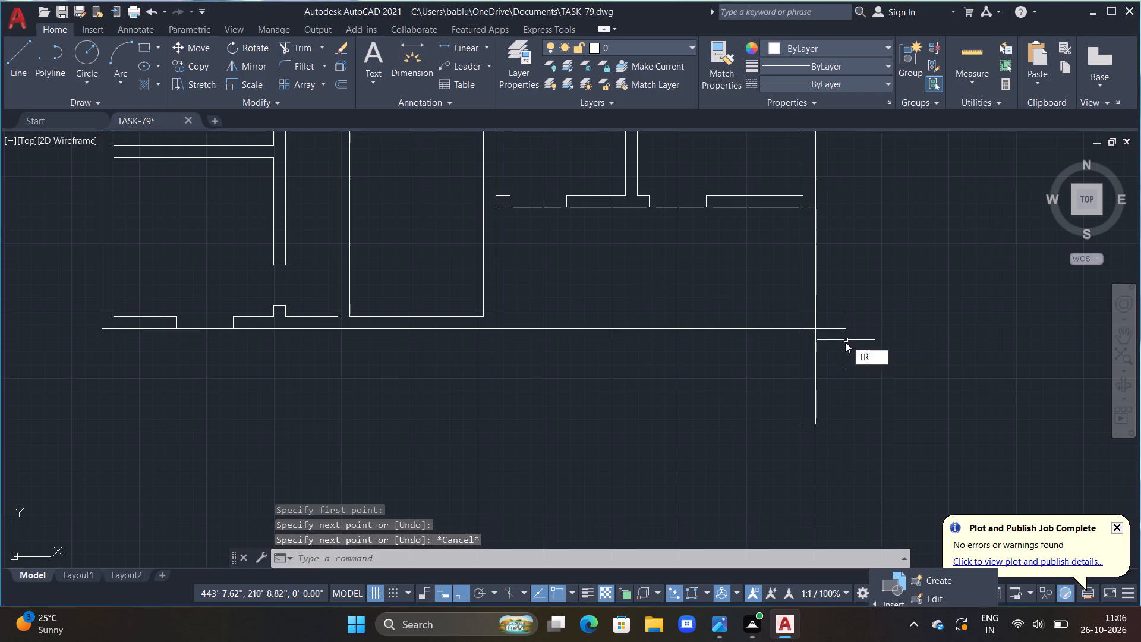
{"action": "key", "text": "space"}
{"action": "left_click_drag", "start_coordinate": [833, 354], "coordinate": [755, 399]}
{"action": "left_click_drag", "start_coordinate": [837, 313], "coordinate": [837, 360]}
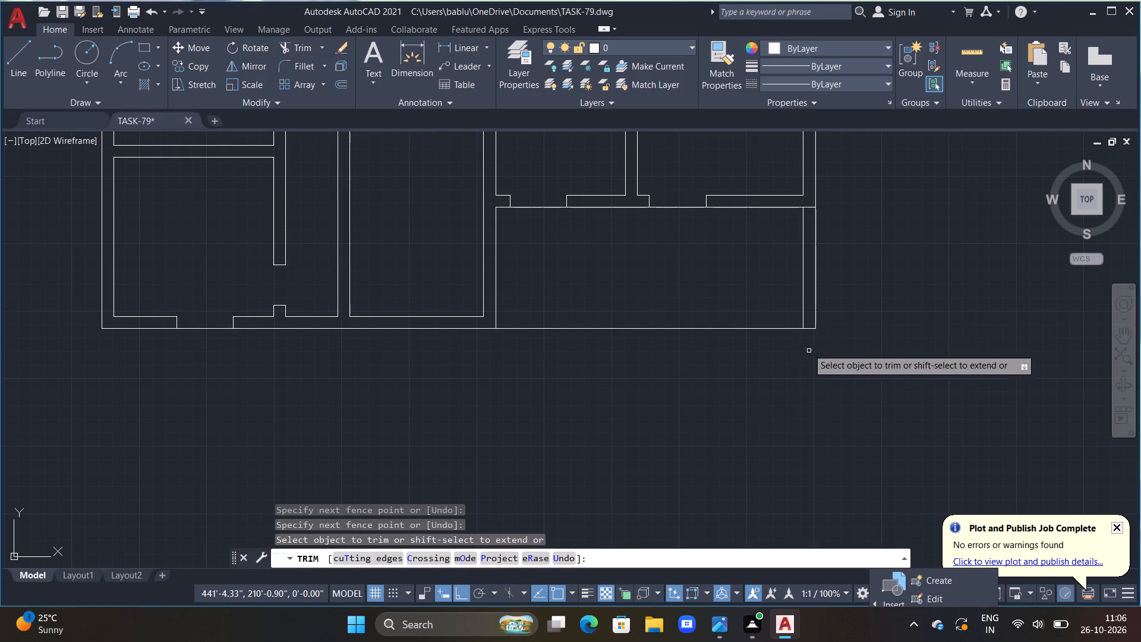
{"action": "left_click", "coordinate": [803, 302]}
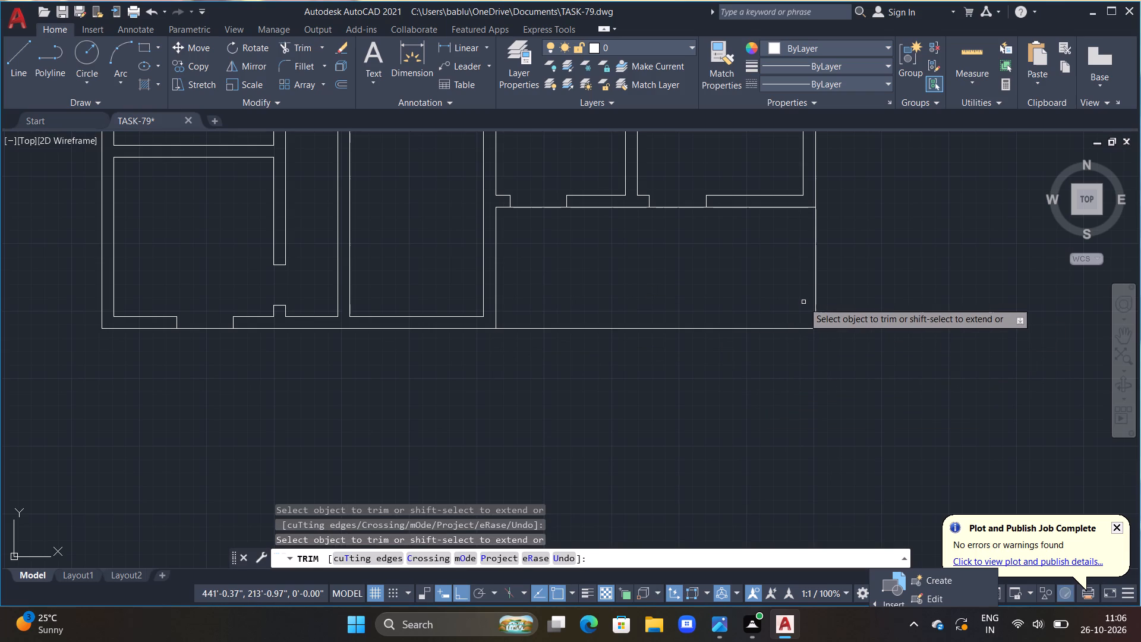
Examine the floor plan from the upper rooms down to the bottom walls for remaining gaps or leftovers.
{"action": "scroll", "coordinate": [557, 379], "scroll_direction": "down", "scroll_amount": 2}
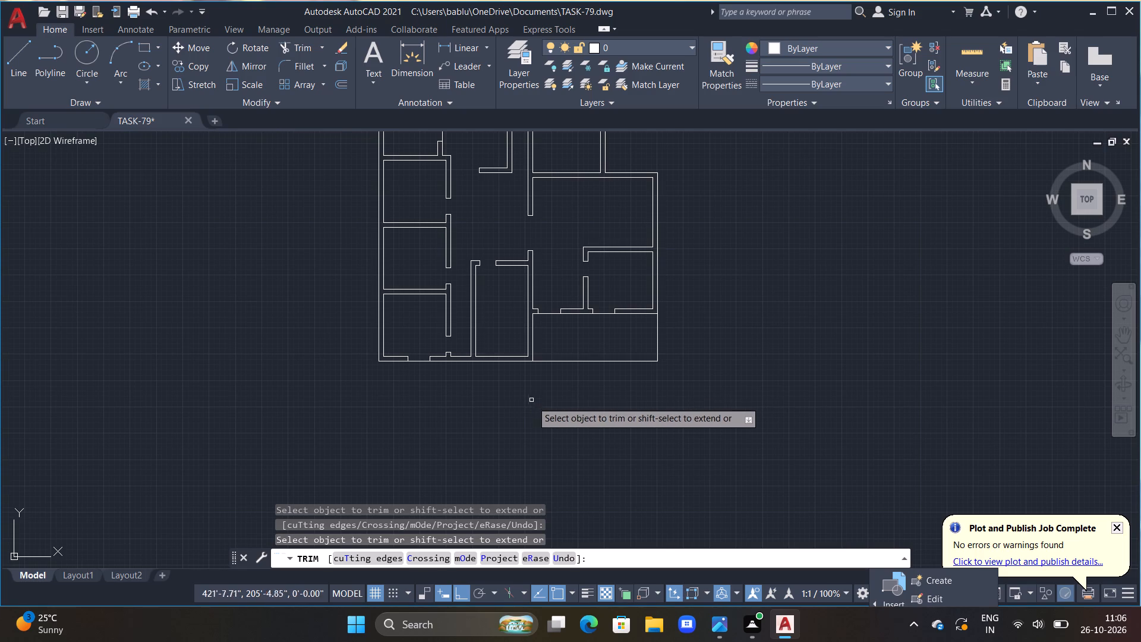
{"action": "middle_click_drag", "start_coordinate": [563, 412], "coordinate": [563, 386]}
{"action": "middle_click_drag", "start_coordinate": [563, 402], "coordinate": [563, 399]}
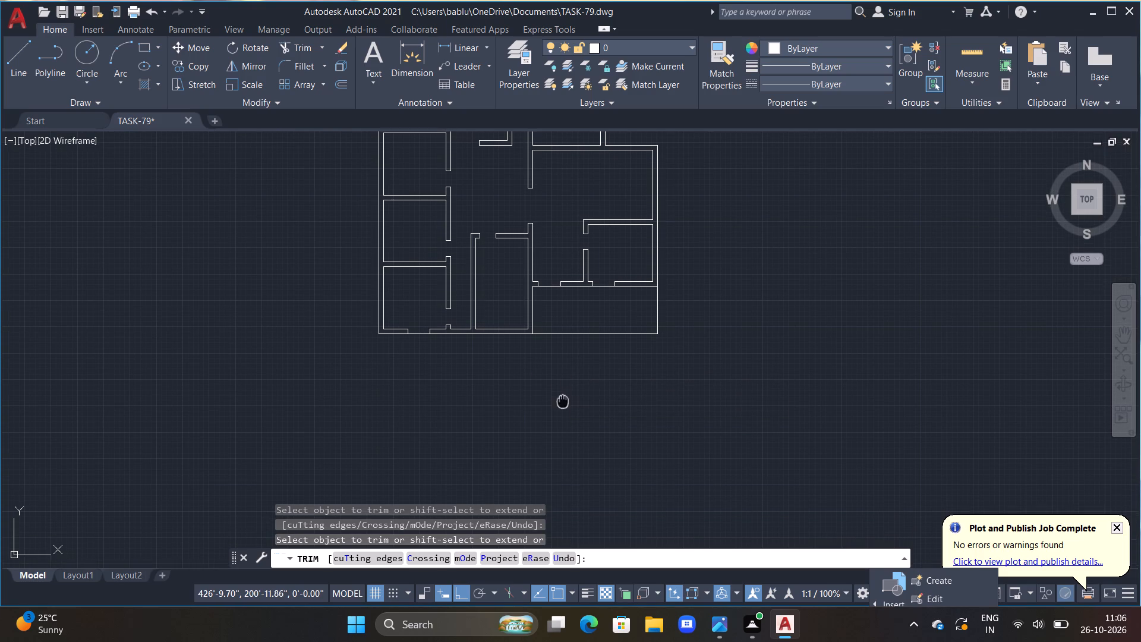
{"action": "middle_click_drag", "start_coordinate": [563, 399], "coordinate": [563, 395]}
{"action": "middle_click_drag", "start_coordinate": [563, 395], "coordinate": [595, 448]}
{"action": "middle_click_drag", "start_coordinate": [478, 383], "coordinate": [524, 429]}
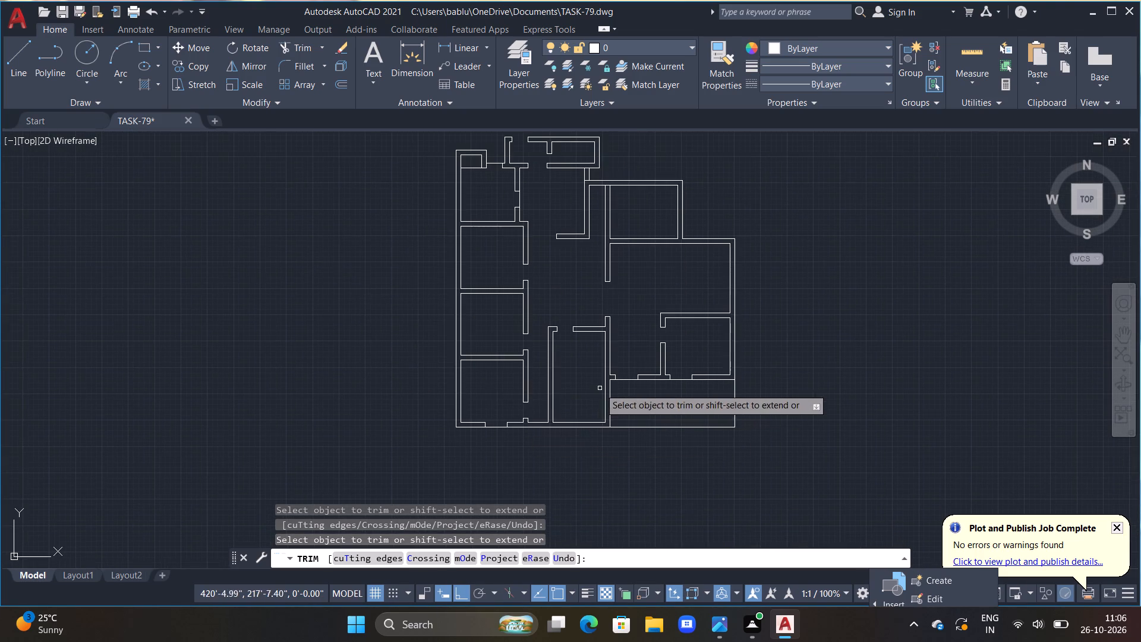
{"action": "scroll", "coordinate": [601, 367], "scroll_direction": "up", "scroll_amount": 2}
{"action": "scroll", "coordinate": [641, 431], "scroll_direction": "down", "scroll_amount": 1}
{"action": "middle_click_drag", "start_coordinate": [570, 364], "coordinate": [610, 443]}
{"action": "scroll", "coordinate": [579, 332], "scroll_direction": "down", "scroll_amount": 1}
{"action": "scroll", "coordinate": [595, 456], "scroll_direction": "up", "scroll_amount": 2}
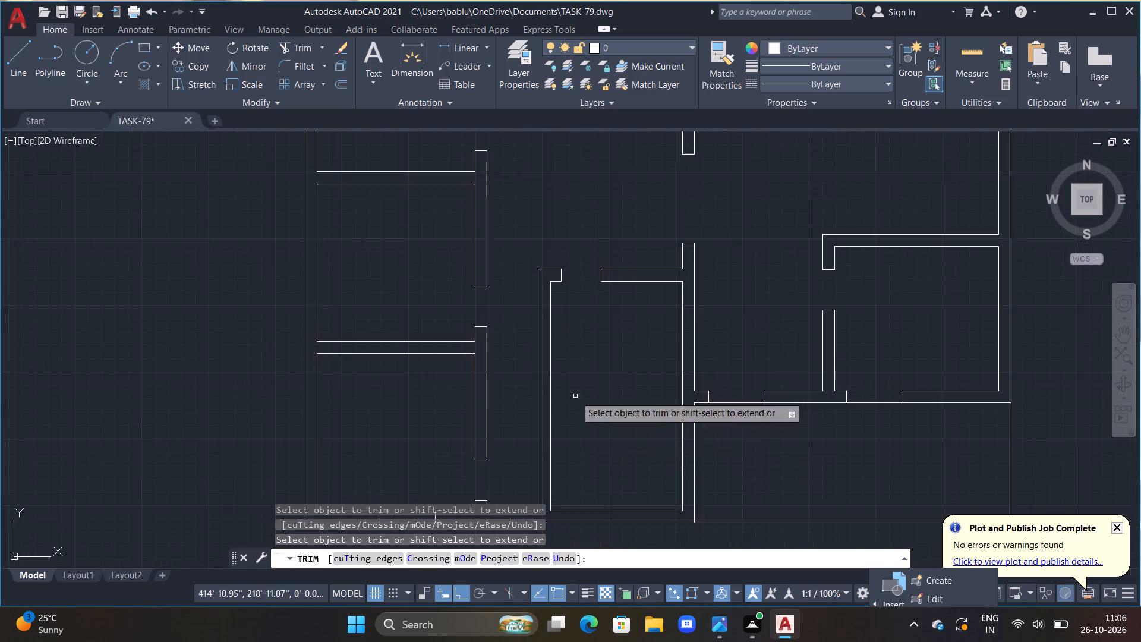
{"action": "scroll", "coordinate": [573, 395], "scroll_direction": "down", "scroll_amount": 3}
{"action": "middle_click_drag", "start_coordinate": [591, 335], "coordinate": [595, 371]}
{"action": "scroll", "coordinate": [595, 343], "scroll_direction": "up", "scroll_amount": 2}
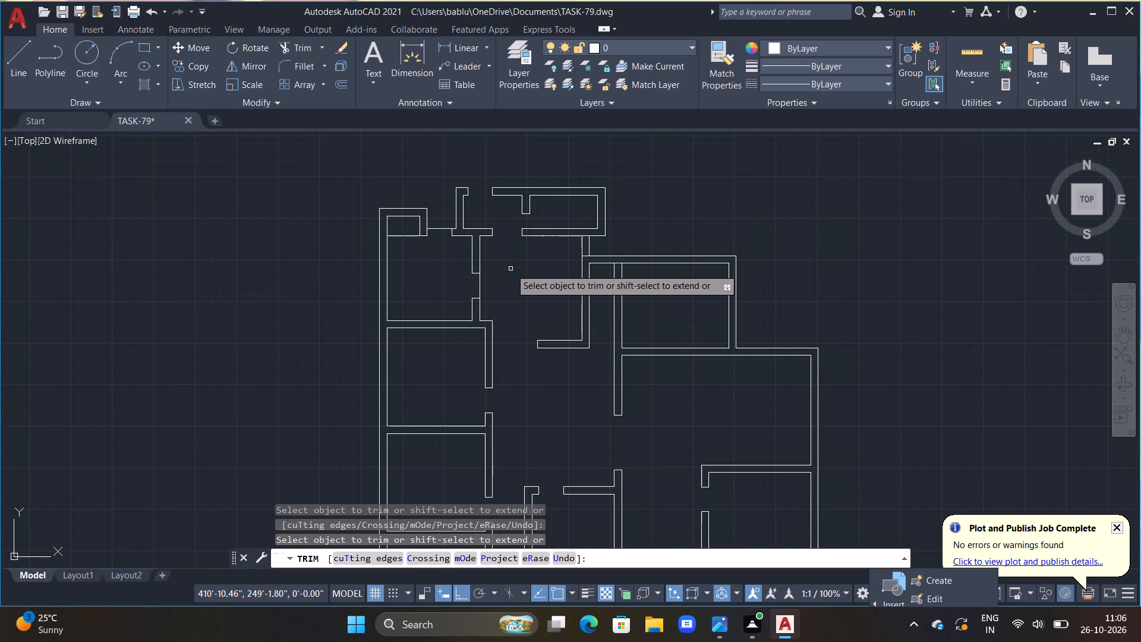
{"action": "scroll", "coordinate": [535, 218], "scroll_direction": "up", "scroll_amount": 1}
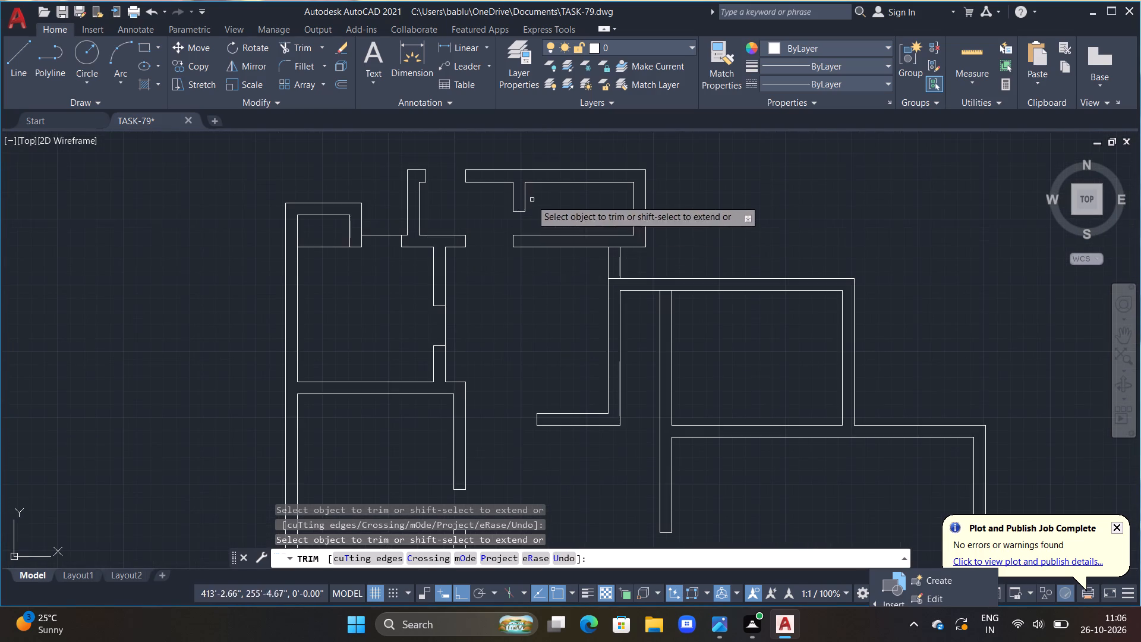
{"action": "scroll", "coordinate": [491, 251], "scroll_direction": "up", "scroll_amount": 1}
{"action": "scroll", "coordinate": [501, 306], "scroll_direction": "down", "scroll_amount": 1}
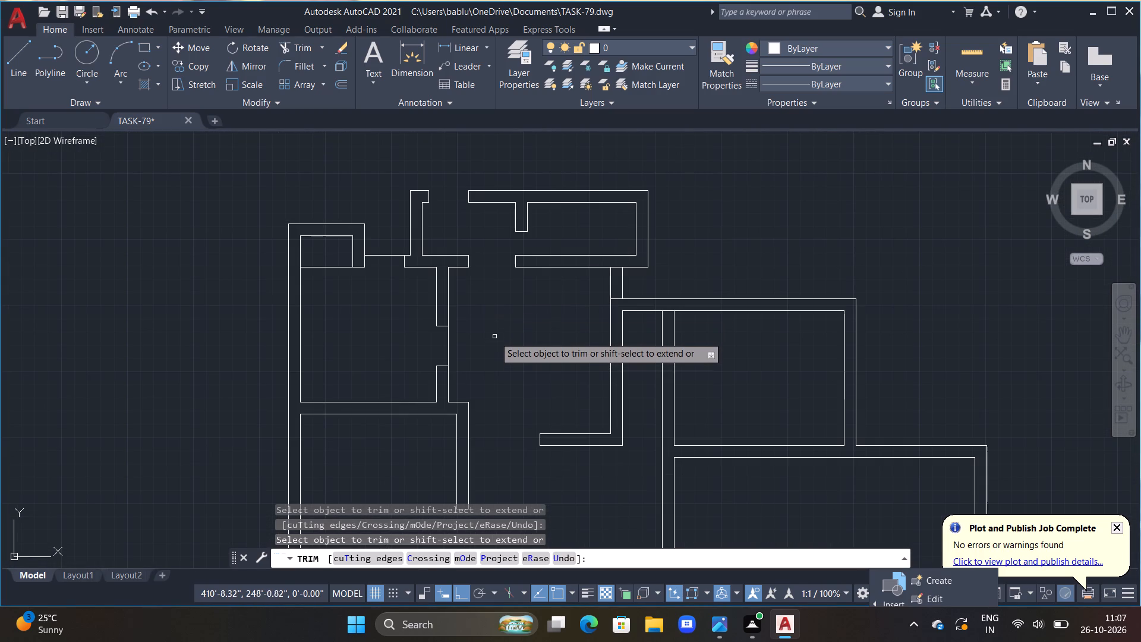
{"action": "middle_click_drag", "start_coordinate": [495, 374], "coordinate": [500, 413]}
{"action": "middle_click_drag", "start_coordinate": [546, 344], "coordinate": [540, 320]}
{"action": "middle_click_drag", "start_coordinate": [564, 426], "coordinate": [524, 297]}
{"action": "scroll", "coordinate": [526, 332], "scroll_direction": "down", "scroll_amount": 1}
{"action": "middle_click_drag", "start_coordinate": [515, 408], "coordinate": [510, 287]}
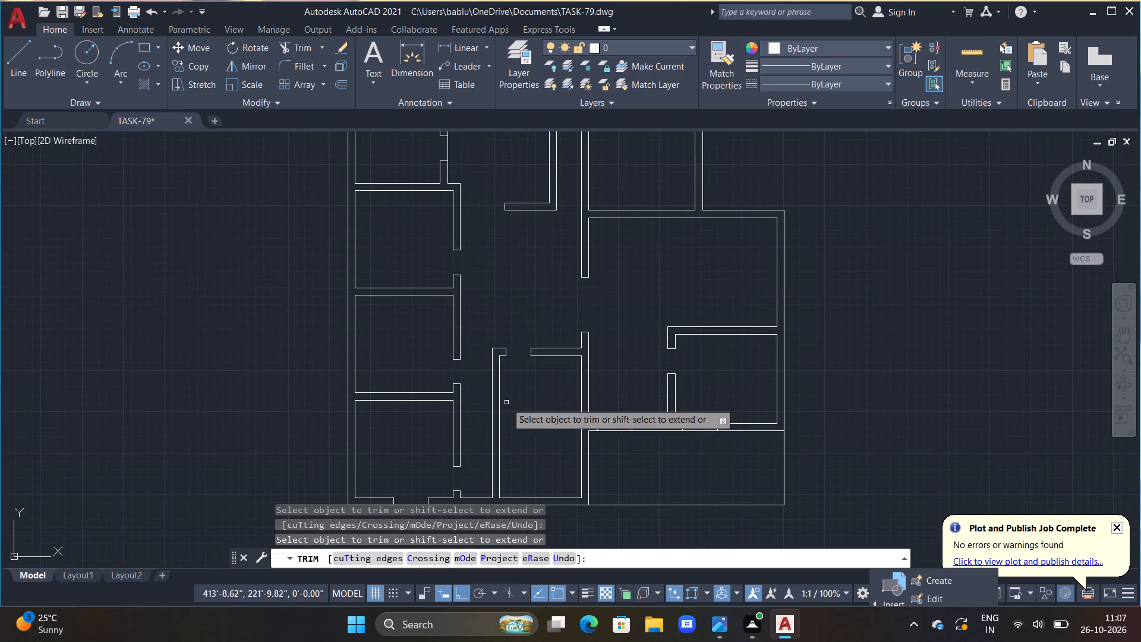
{"action": "middle_click_drag", "start_coordinate": [515, 428], "coordinate": [514, 309]}
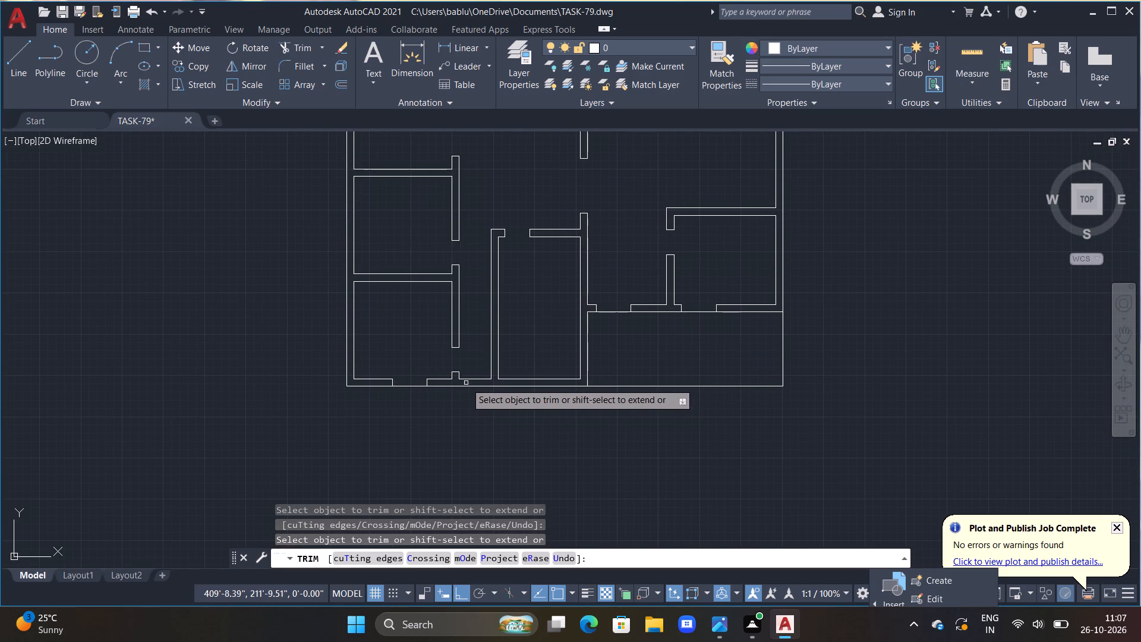
{"action": "middle_click_drag", "start_coordinate": [531, 398], "coordinate": [416, 391]}
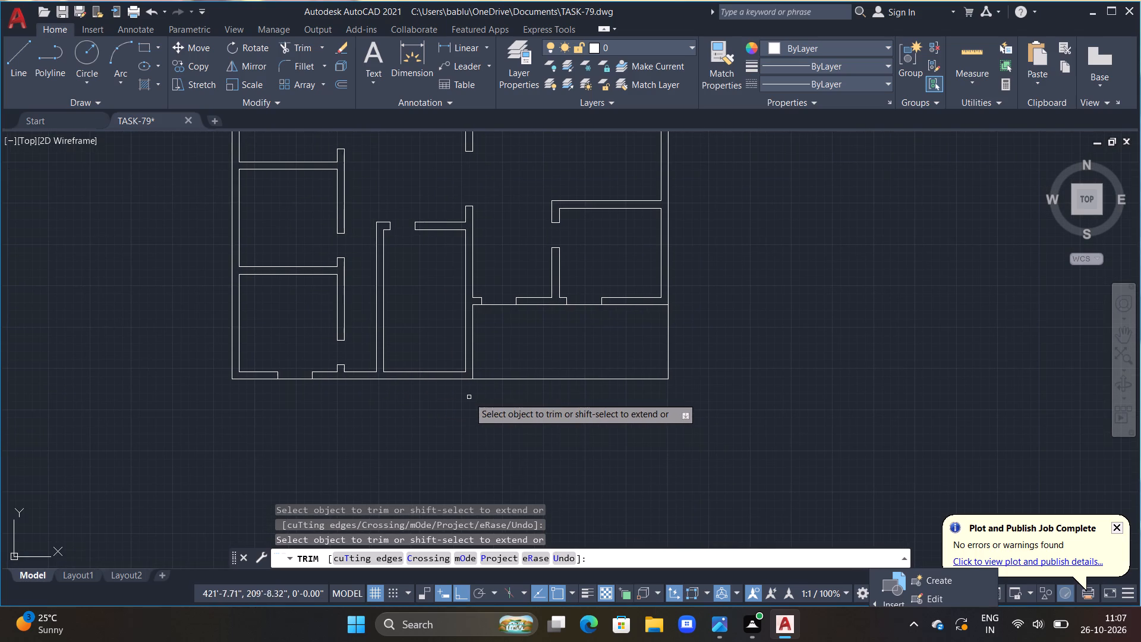
{"action": "key", "text": "Escape"}
{"action": "key", "text": "Escape"}
{"action": "middle_click_drag", "start_coordinate": [469, 397], "coordinate": [464, 364]}
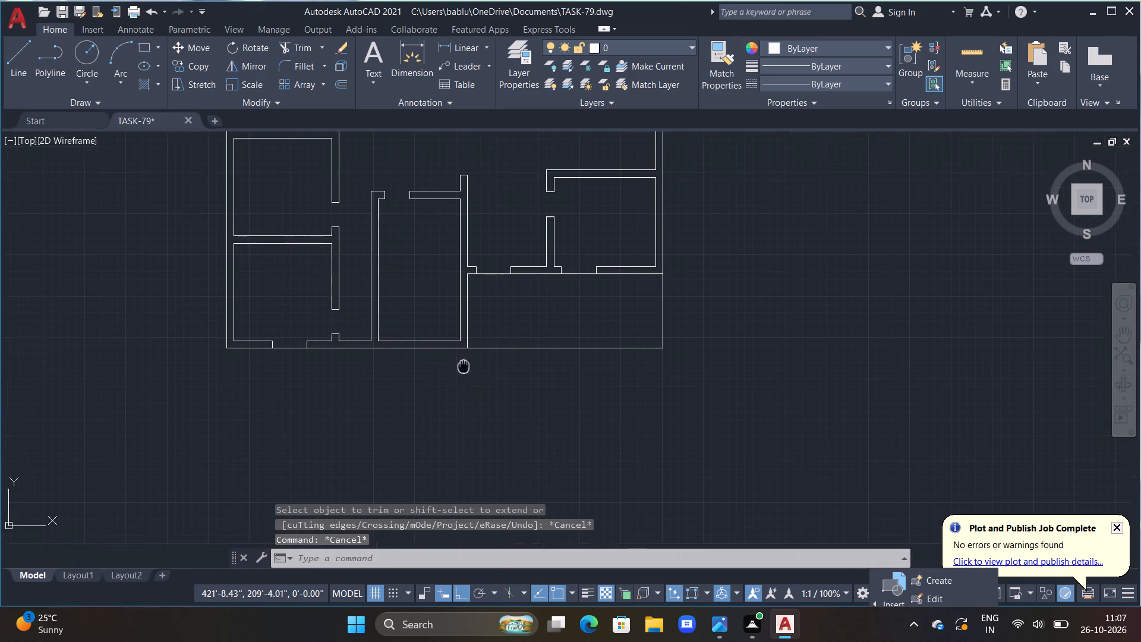
{"action": "middle_click_drag", "start_coordinate": [464, 364], "coordinate": [462, 361]}
{"action": "scroll", "coordinate": [468, 364], "scroll_direction": "up", "scroll_amount": 1}
{"action": "scroll", "coordinate": [468, 366], "scroll_direction": "down", "scroll_amount": 1}
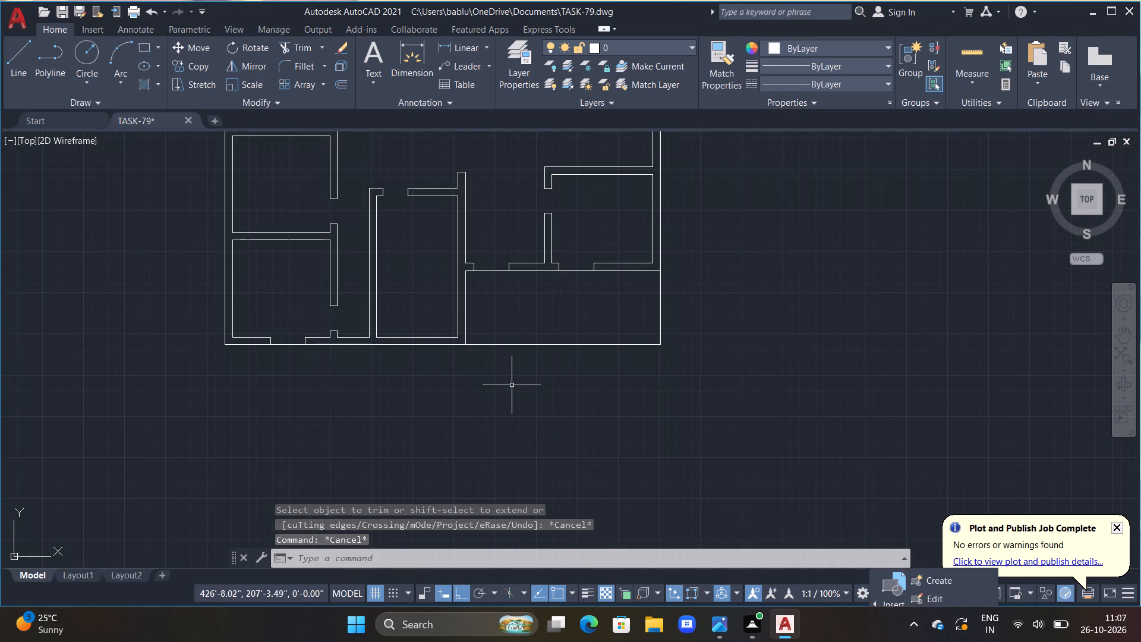
{"action": "scroll", "coordinate": [487, 327], "scroll_direction": "down", "scroll_amount": 1}
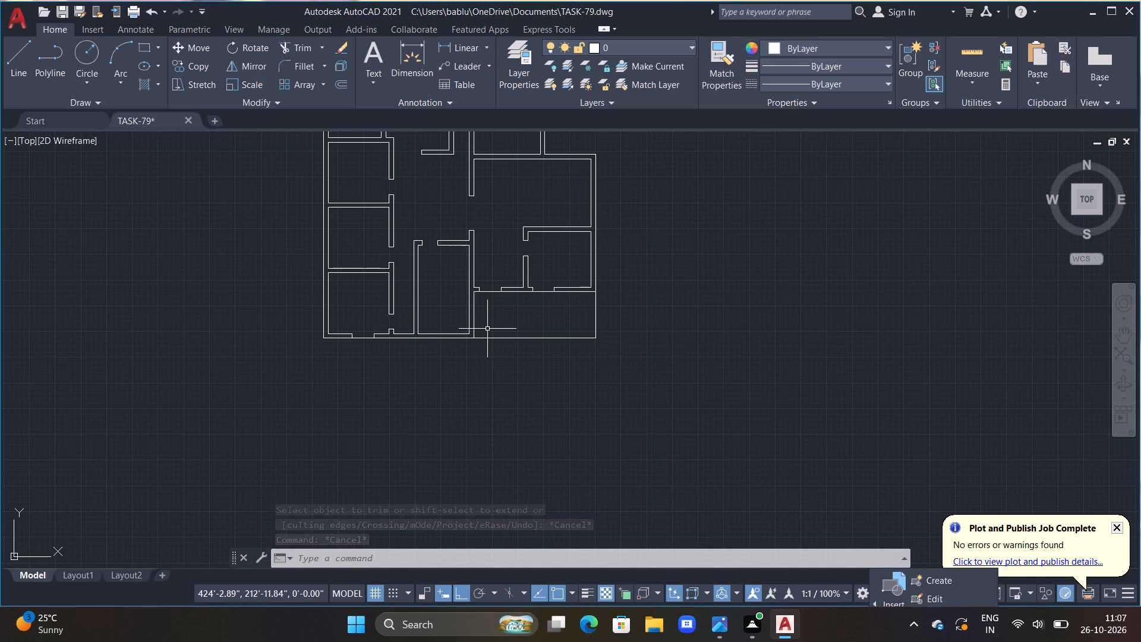
{"action": "middle_click_drag", "start_coordinate": [488, 371], "coordinate": [494, 366]}
{"action": "scroll", "coordinate": [510, 356], "scroll_direction": "up", "scroll_amount": 1}
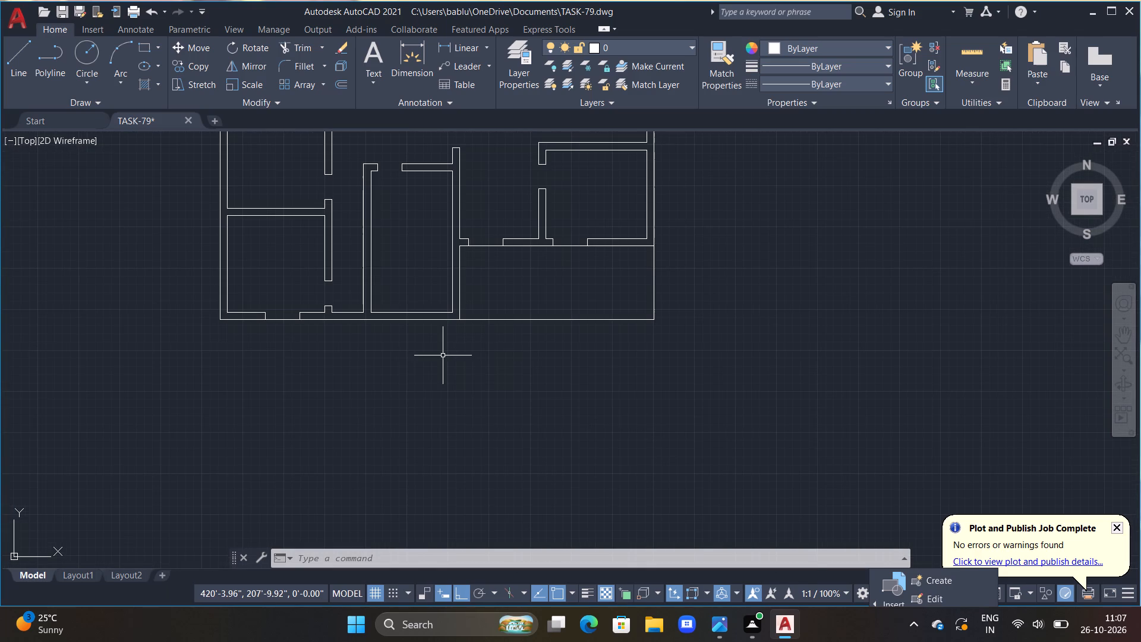
Draw an 11' line downward from the midpoint of the plan's bottom outer wall line.
{"action": "middle_click_drag", "start_coordinate": [443, 355], "coordinate": [482, 350]}
{"action": "scroll", "coordinate": [482, 350], "scroll_direction": "up", "scroll_amount": 1}
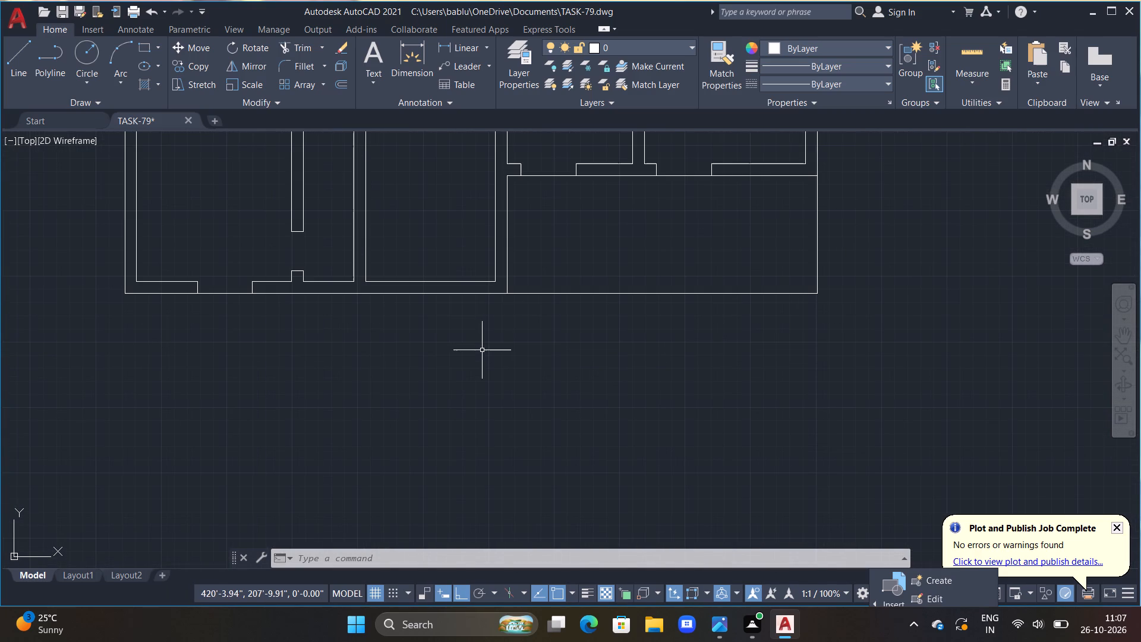
{"action": "type", "text": "L"}
{"action": "key", "text": "space"}
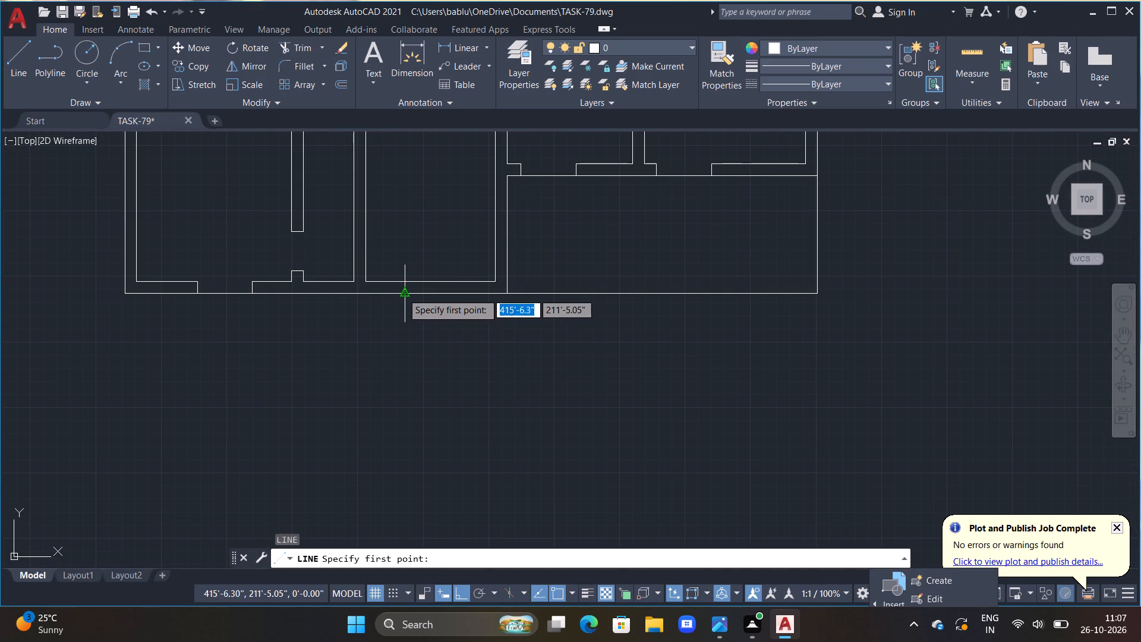
{"action": "left_click", "coordinate": [402, 293]}
{"action": "type", "text": "11"}
{"action": "key", "text": "apostrophe"}
{"action": "key", "text": "Return"}
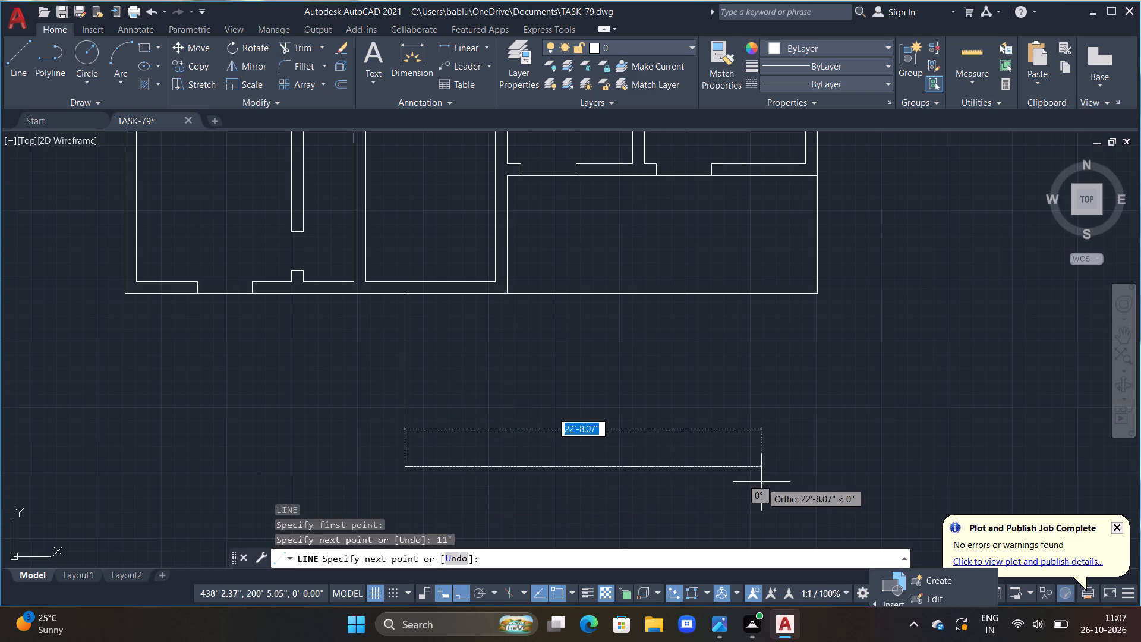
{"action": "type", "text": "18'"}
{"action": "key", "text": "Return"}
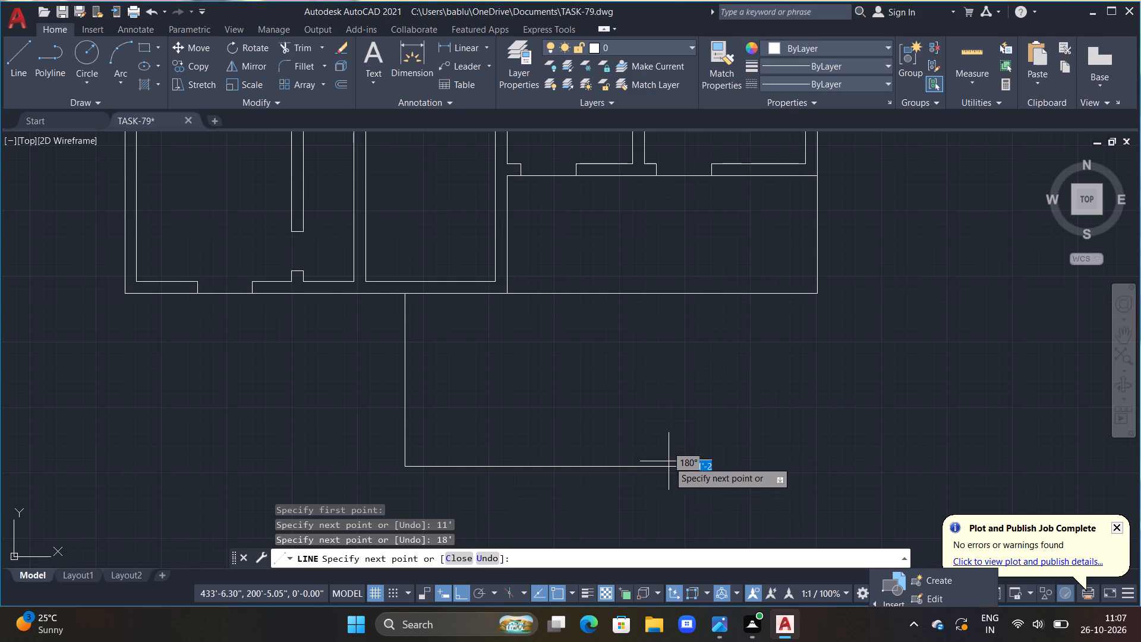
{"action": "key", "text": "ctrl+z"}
Continue the outline 15' horizontally to the east and back up past the bottom wall line.
{"action": "type", "text": "15'"}
{"action": "key", "text": "Return"}
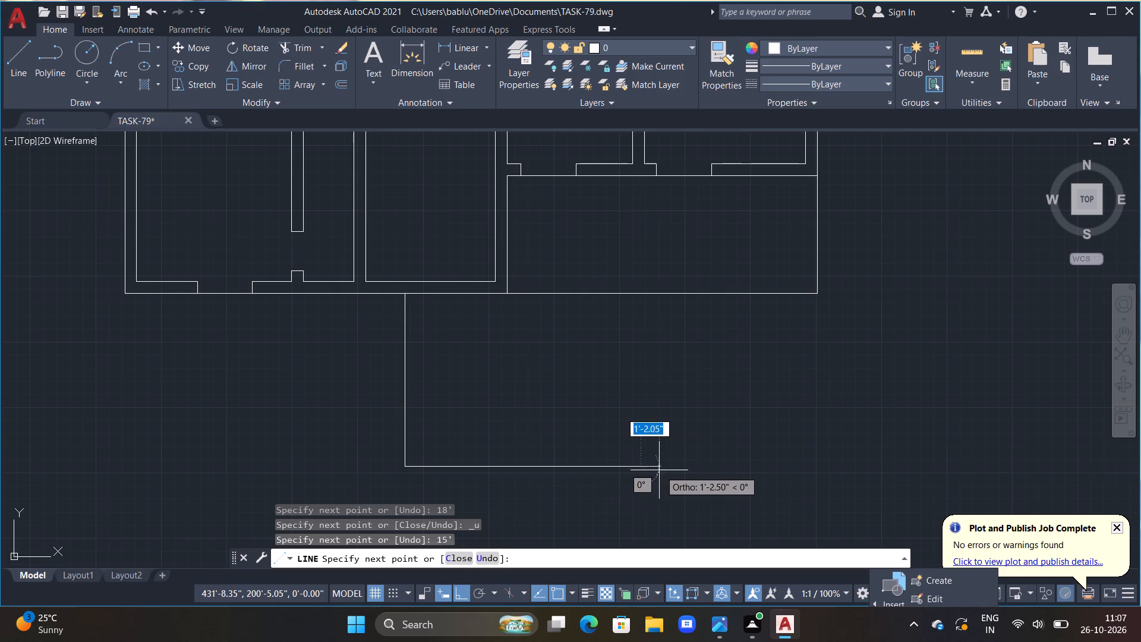
{"action": "left_click", "coordinate": [641, 282]}
{"action": "key", "text": "Escape"}
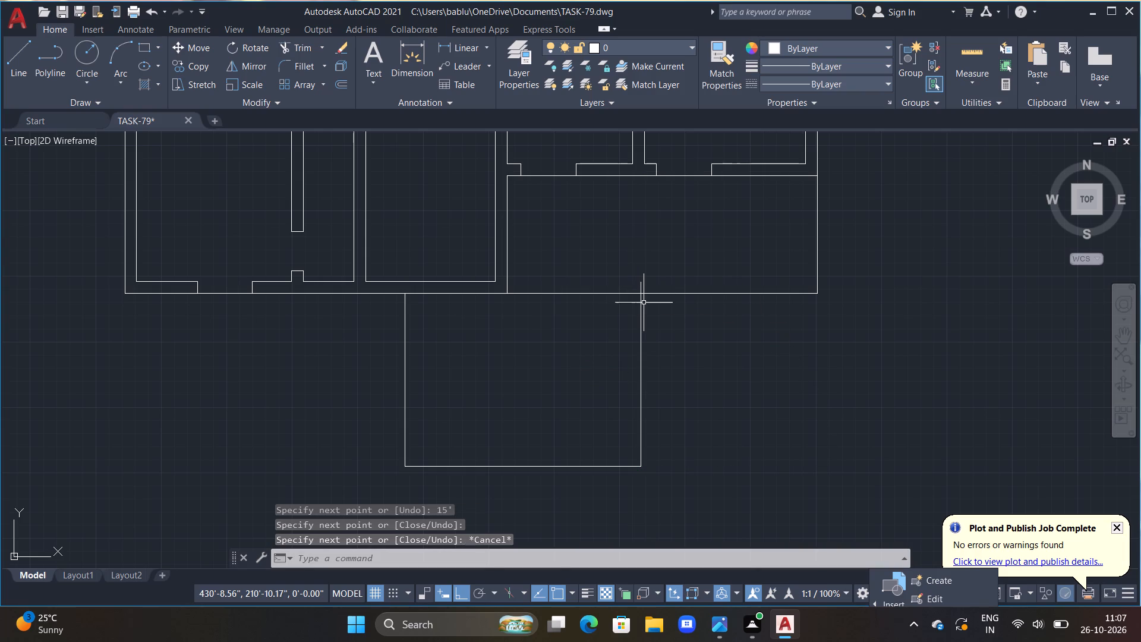
Trim the end of the porch outline's east side that sticks up past the bottom wall line.
{"action": "key", "text": "t"}
{"action": "key", "text": "r"}
{"action": "key", "text": "space"}
{"action": "left_click", "coordinate": [638, 287]}
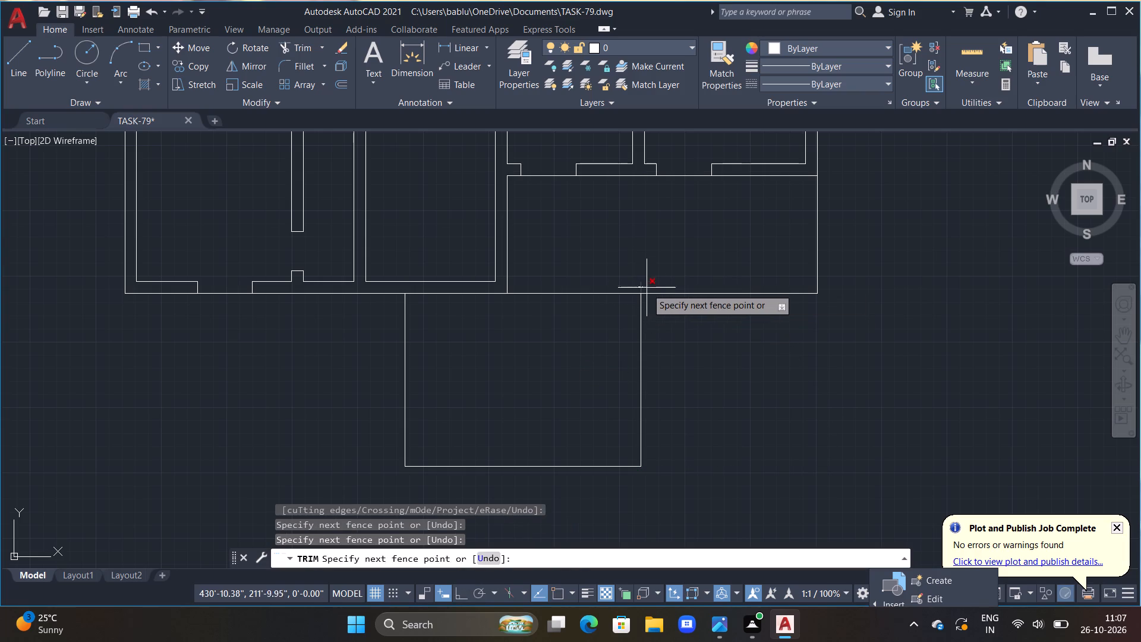
{"action": "left_click", "coordinate": [647, 289]}
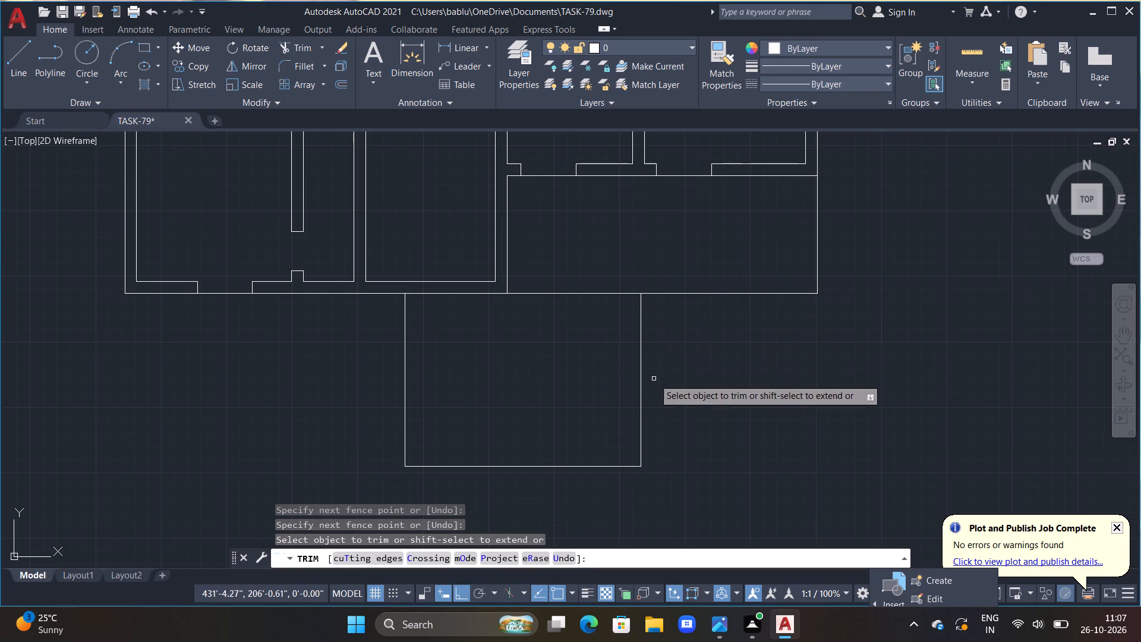
{"action": "key", "text": "Escape"}
{"action": "key", "text": "Escape"}
{"action": "key", "text": "Escape"}
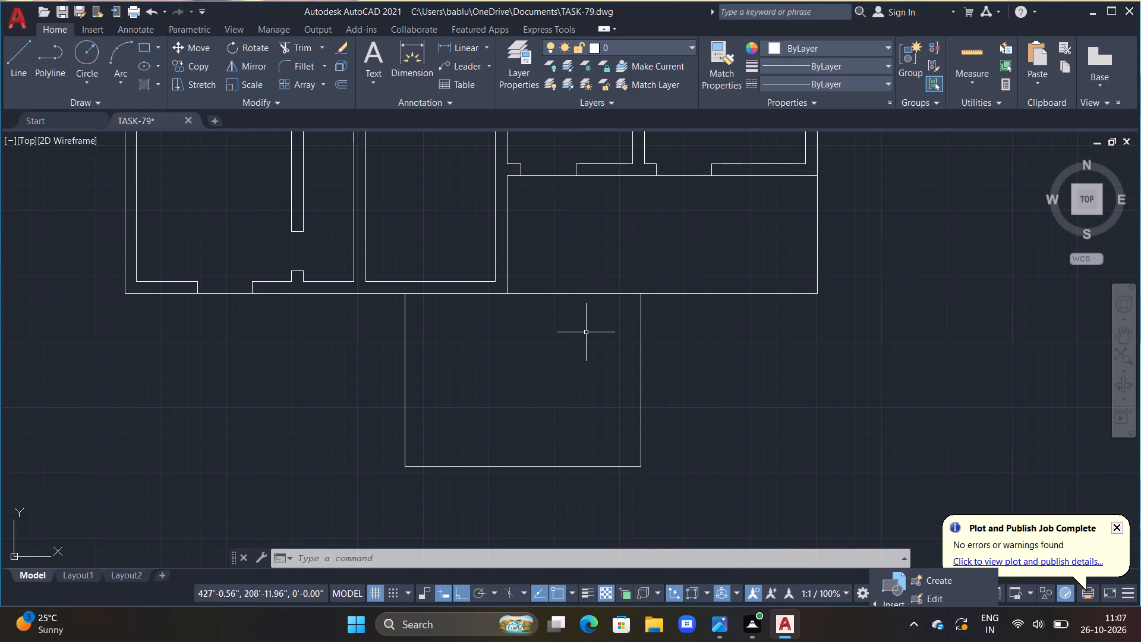
Draw a 6" by 6" column outline inside the porch's southwest corner, running its inner side down past the porch's bottom edge.
{"action": "scroll", "coordinate": [598, 328], "scroll_direction": "down", "scroll_amount": 1}
{"action": "scroll", "coordinate": [696, 324], "scroll_direction": "down", "scroll_amount": 1}
{"action": "middle_click_drag", "start_coordinate": [696, 324], "coordinate": [778, 316]}
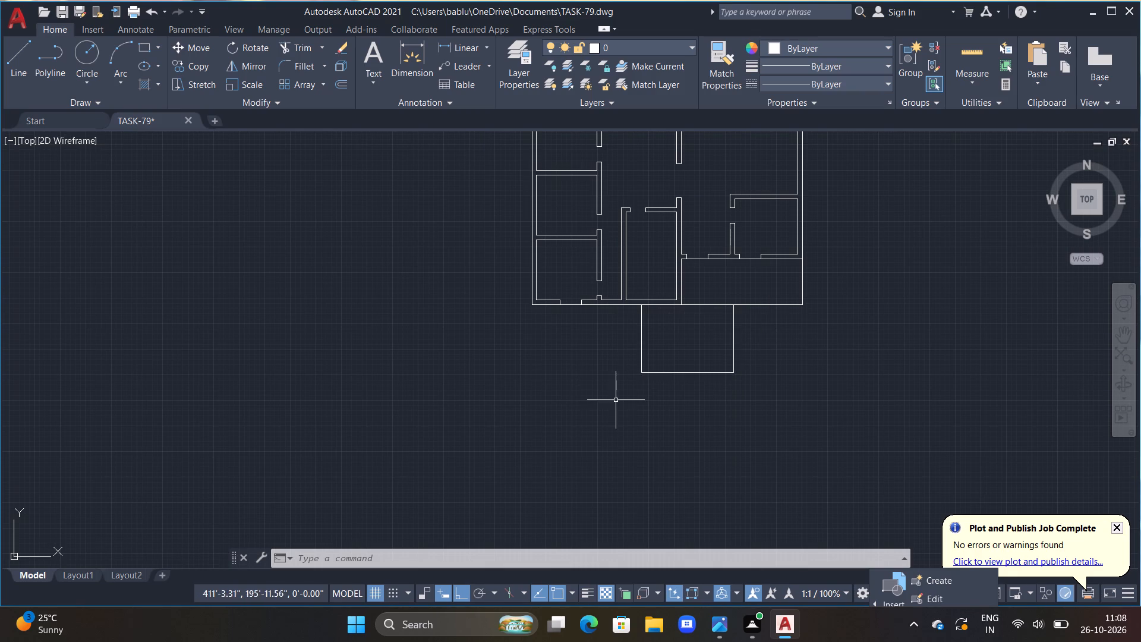
{"action": "key", "text": "Escape"}
{"action": "scroll", "coordinate": [651, 371], "scroll_direction": "up", "scroll_amount": 1}
{"action": "scroll", "coordinate": [699, 361], "scroll_direction": "up", "scroll_amount": 1}
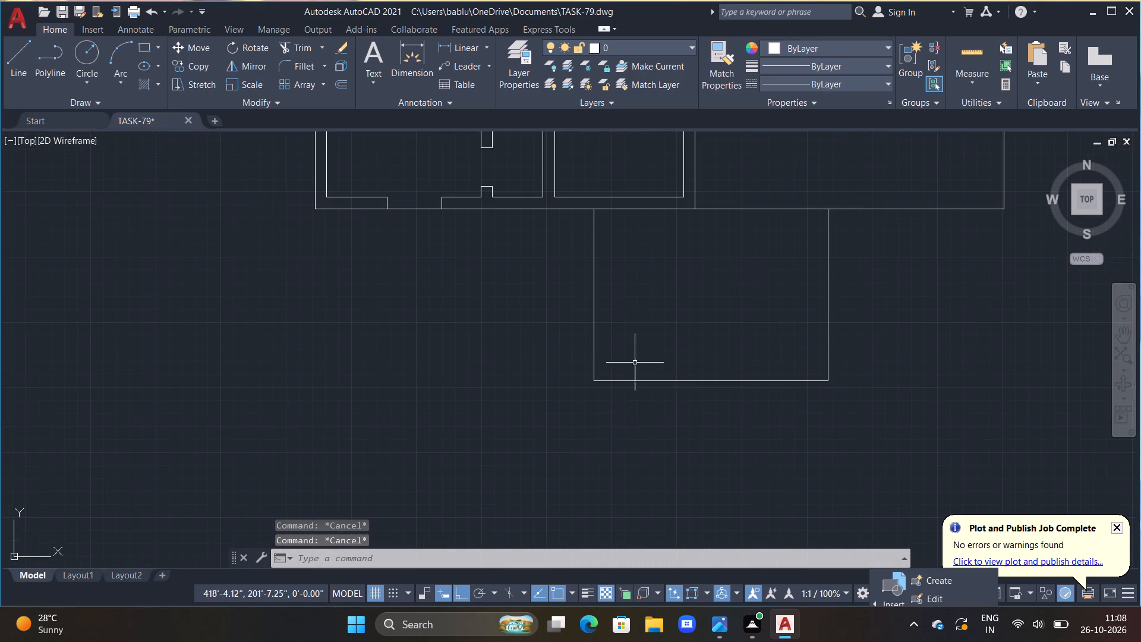
{"action": "scroll", "coordinate": [626, 357], "scroll_direction": "up", "scroll_amount": 1}
{"action": "middle_click_drag", "start_coordinate": [626, 361], "coordinate": [641, 335]}
{"action": "scroll", "coordinate": [641, 335], "scroll_direction": "up", "scroll_amount": 1}
{"action": "type", "text": "L"}
{"action": "key", "text": "space"}
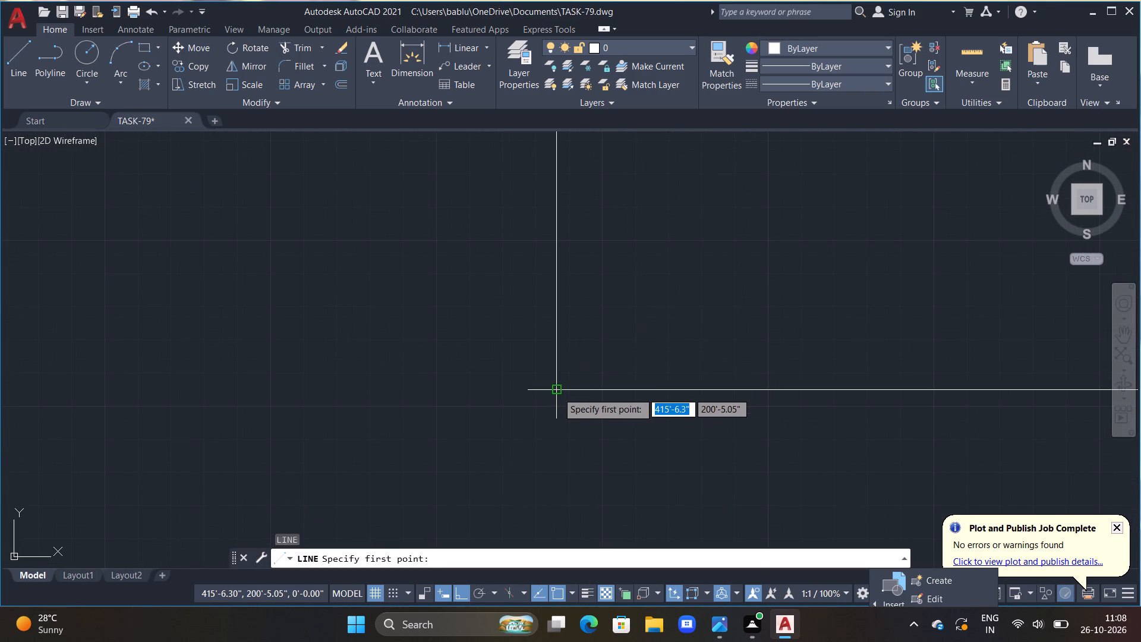
{"action": "left_click", "coordinate": [557, 392]}
{"action": "type", "text": "6\""}
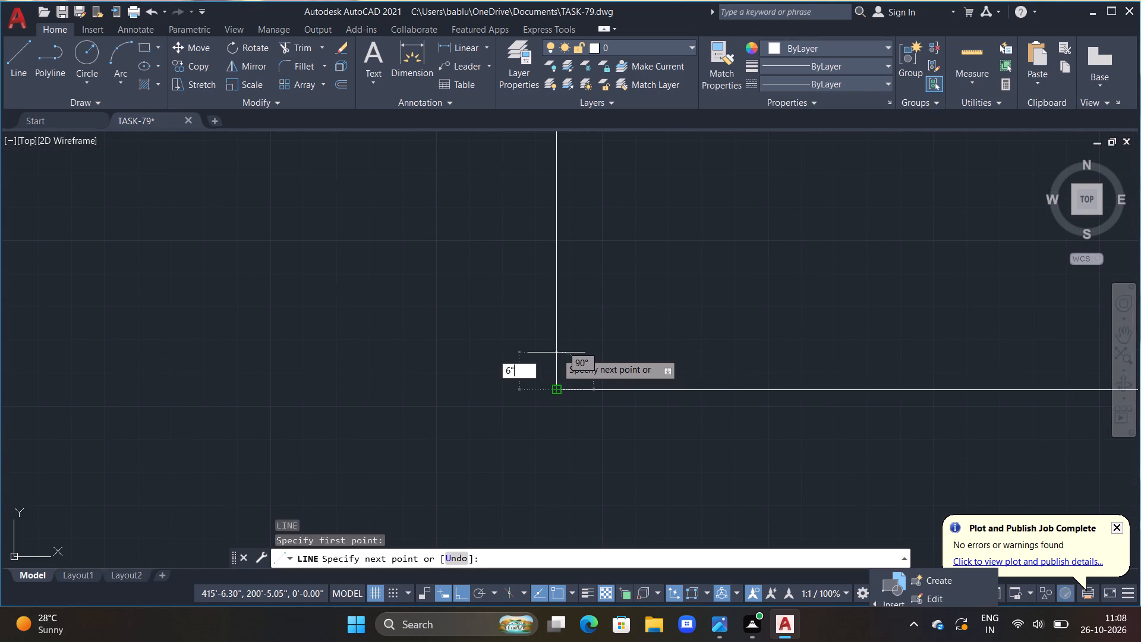
{"action": "key", "text": "Return"}
{"action": "type", "text": "6\""}
{"action": "key", "text": "Return"}
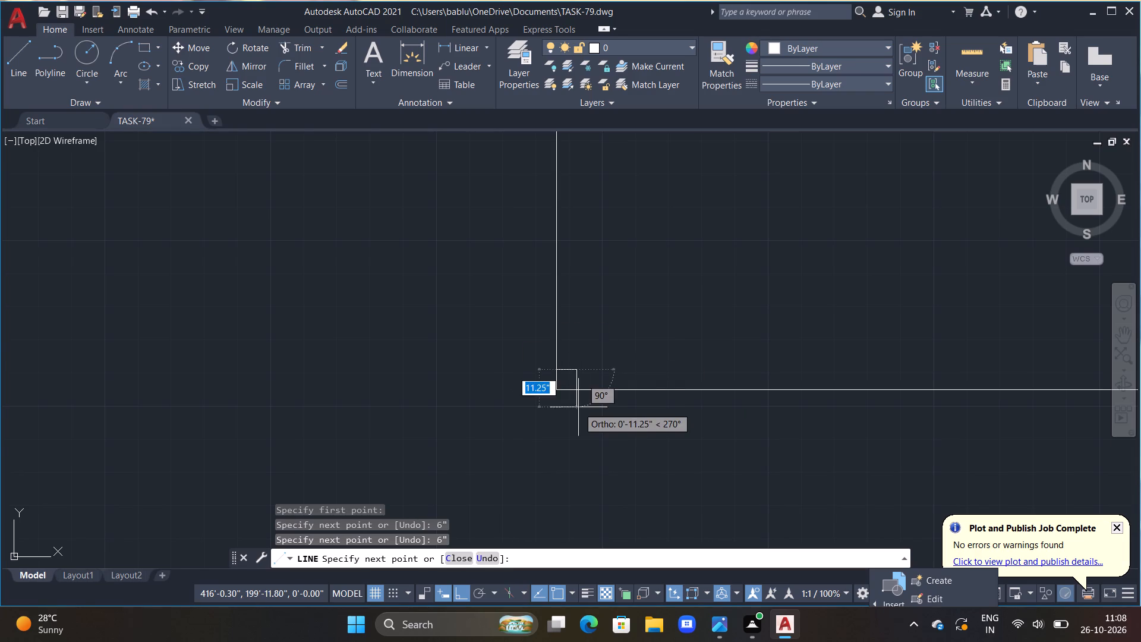
{"action": "left_click", "coordinate": [578, 426]}
{"action": "key", "text": "grave"}
{"action": "key", "text": "Escape"}
Trim the southwest column's side where it hangs below the porch's bottom edge.
{"action": "type", "text": "TR"}
{"action": "key", "text": "space"}
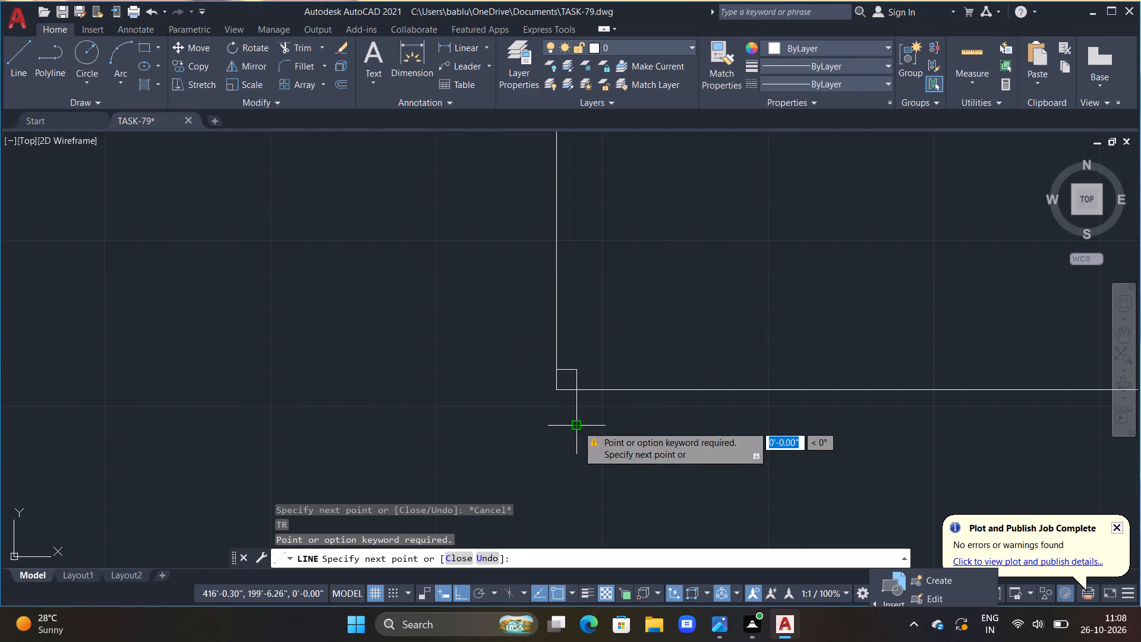
{"action": "left_click", "coordinate": [576, 417]}
{"action": "key", "text": "Escape"}
{"action": "key", "text": "Escape"}
{"action": "key", "text": "Escape"}
{"action": "key", "text": "Escape"}
{"action": "key", "text": "Escape"}
{"action": "key", "text": "Escape"}
{"action": "key", "text": "Escape"}
{"action": "key", "text": "Escape"}
{"action": "key", "text": "t"}
{"action": "type", "text": "R"}
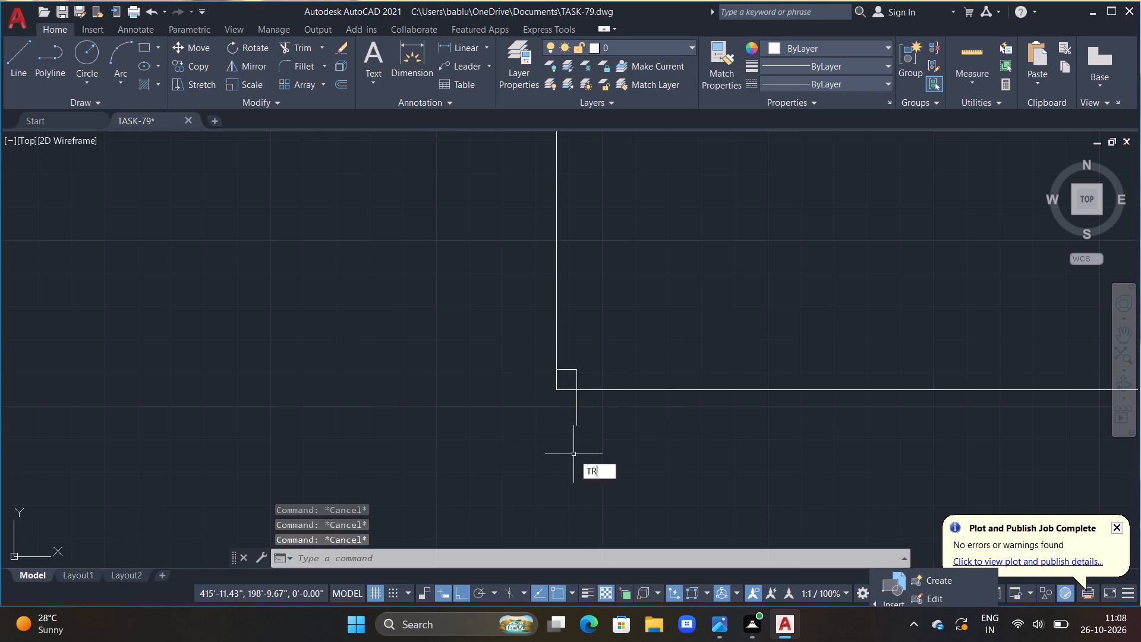
{"action": "key", "text": "space"}
{"action": "left_click_drag", "start_coordinate": [570, 419], "coordinate": [698, 413]}
{"action": "scroll", "coordinate": [677, 433], "scroll_direction": "down", "scroll_amount": 3}
{"action": "scroll", "coordinate": [635, 435], "scroll_direction": "up", "scroll_amount": 3}
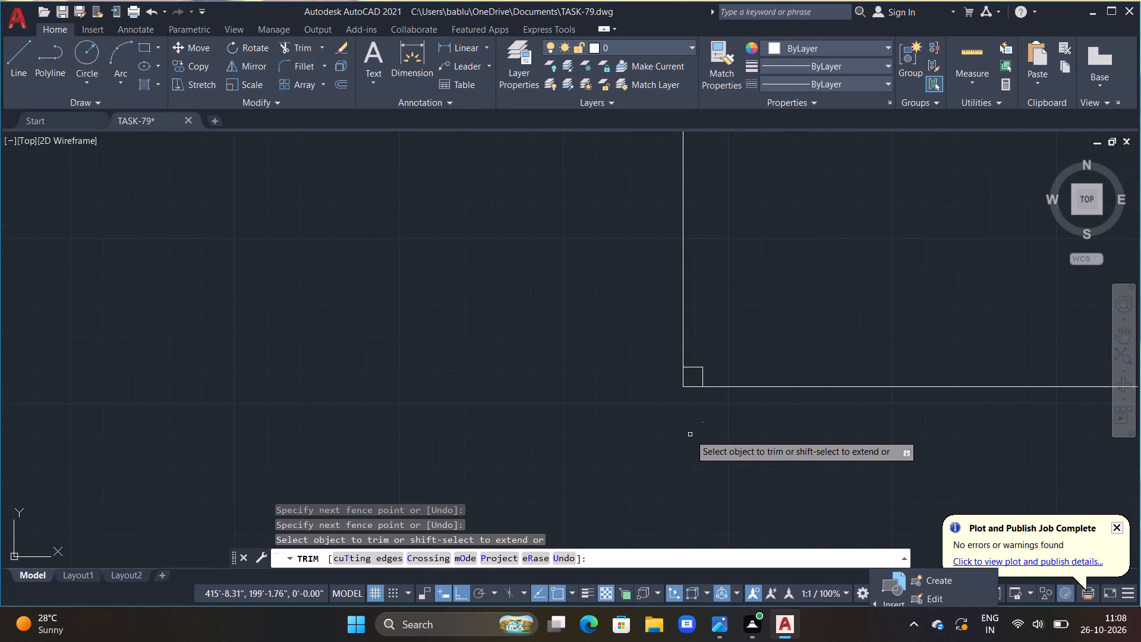
Delete the tiny line fragment left below the southwest column.
{"action": "left_click", "coordinate": [703, 422]}
{"action": "left_click_drag", "start_coordinate": [702, 422], "coordinate": [716, 449]}
{"action": "left_click_drag", "start_coordinate": [707, 420], "coordinate": [707, 436]}
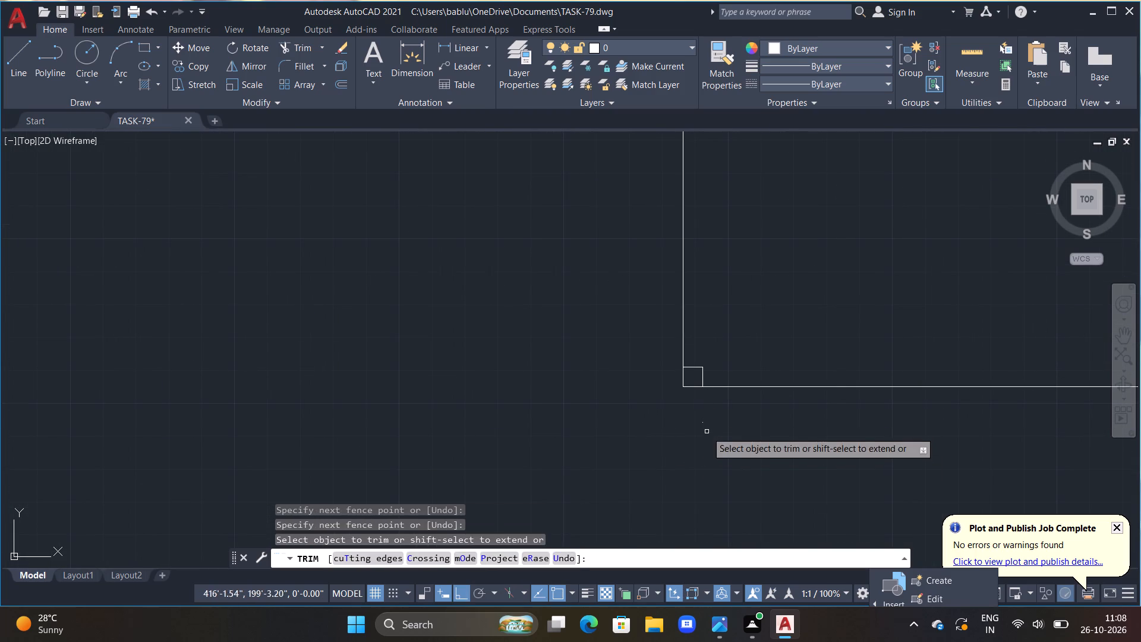
{"action": "left_click", "coordinate": [702, 423]}
{"action": "key", "text": "Escape"}
{"action": "left_click_drag", "start_coordinate": [706, 412], "coordinate": [704, 444]}
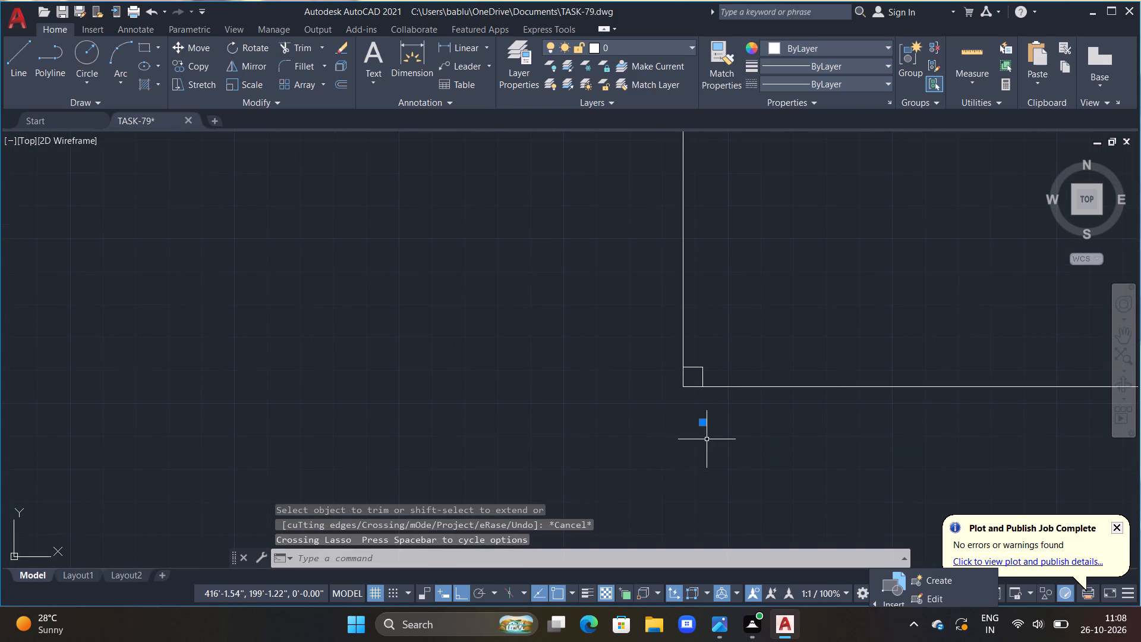
{"action": "key", "text": "Delete"}
Draw a 6" by 6" column outline inside the porch's southeast corner, running its inner side down past the bottom edge.
{"action": "scroll", "coordinate": [726, 435], "scroll_direction": "down", "scroll_amount": 2}
{"action": "middle_click_drag", "start_coordinate": [725, 433], "coordinate": [647, 423]}
{"action": "key", "text": "grave"}
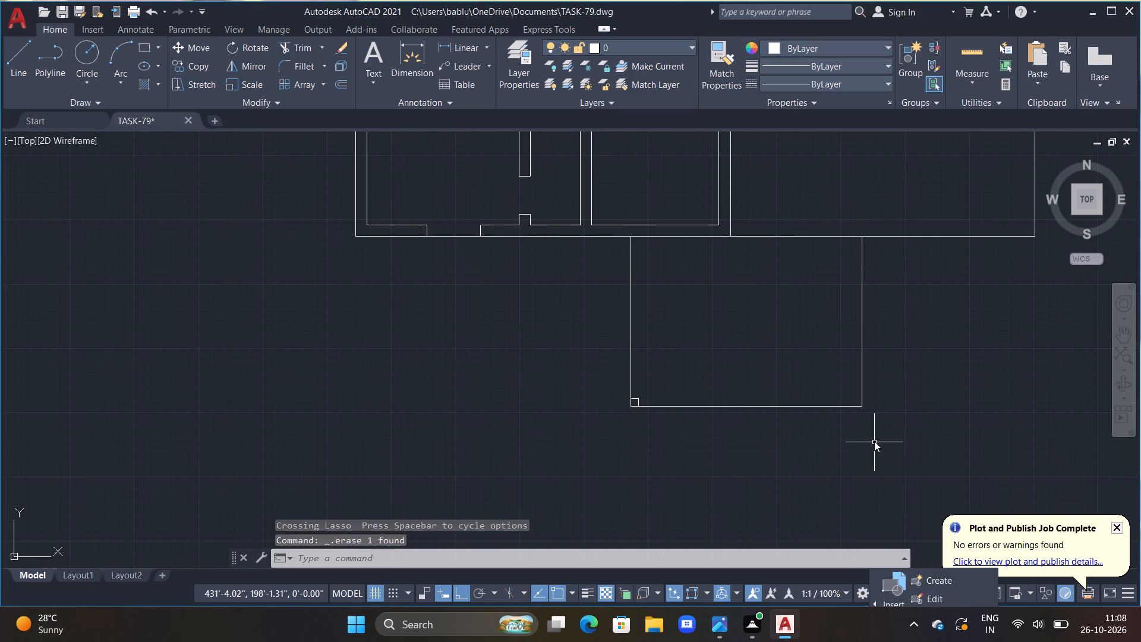
{"action": "key", "text": "Escape"}
{"action": "key", "text": "Escape"}
{"action": "scroll", "coordinate": [869, 442], "scroll_direction": "up", "scroll_amount": 2}
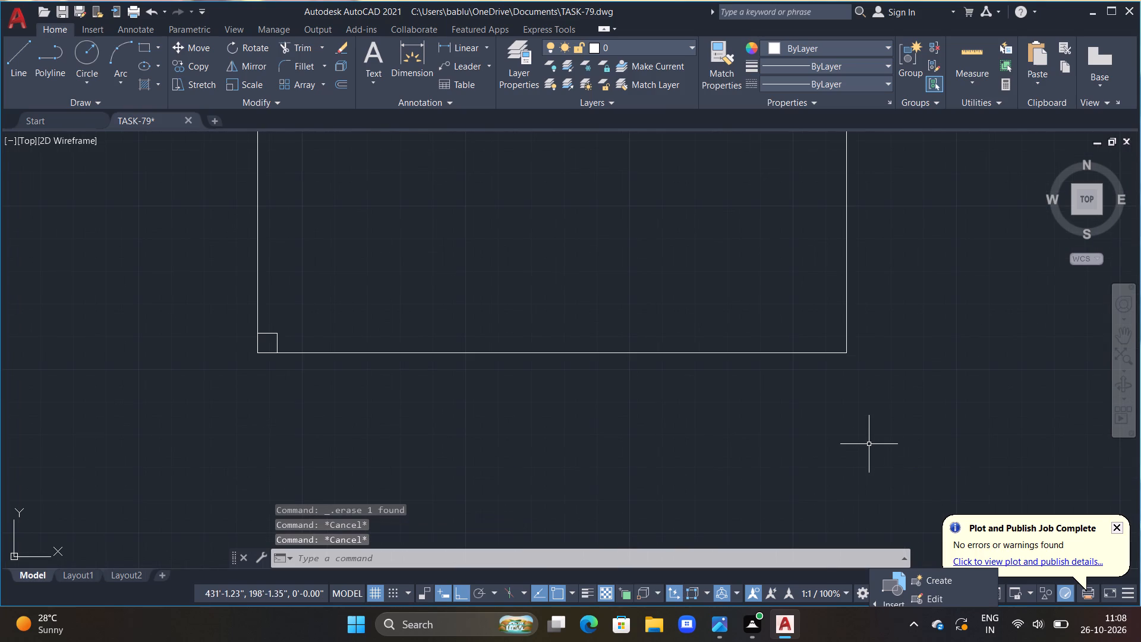
{"action": "key", "text": "l"}
{"action": "key", "text": "space"}
{"action": "left_click", "coordinate": [849, 357]}
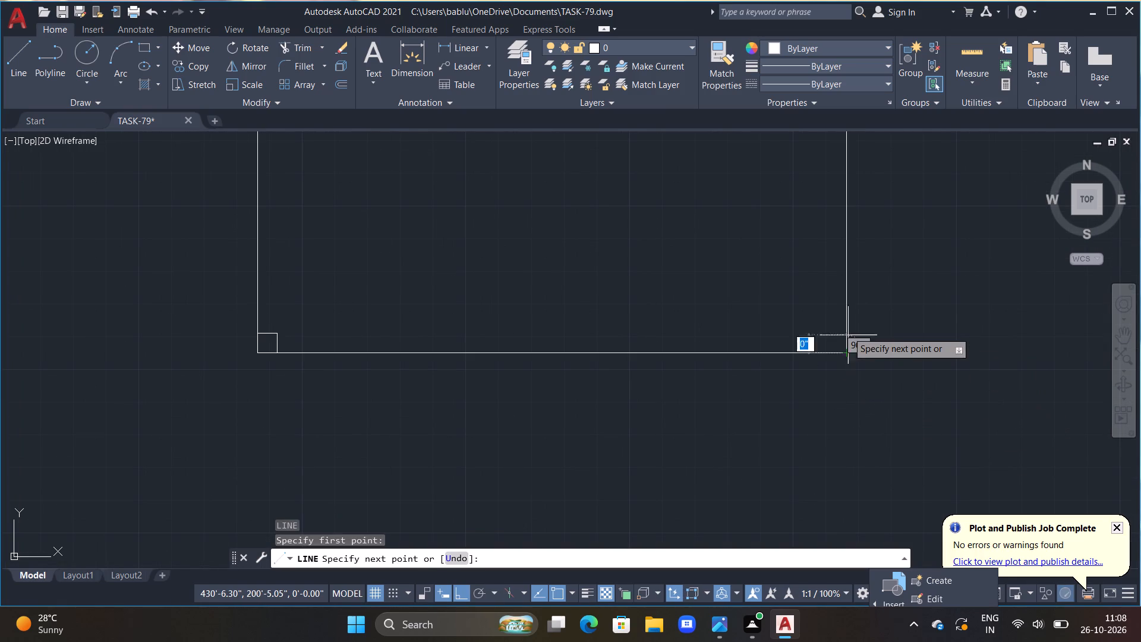
{"action": "type", "text": "6\""}
{"action": "key", "text": "Return"}
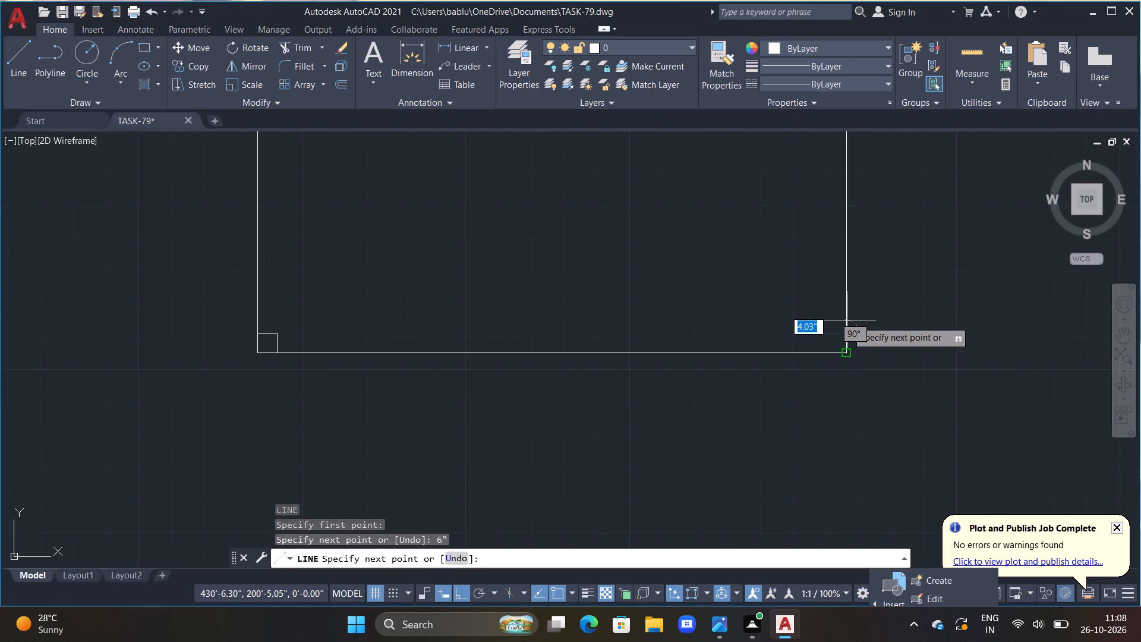
{"action": "key", "text": "6"}
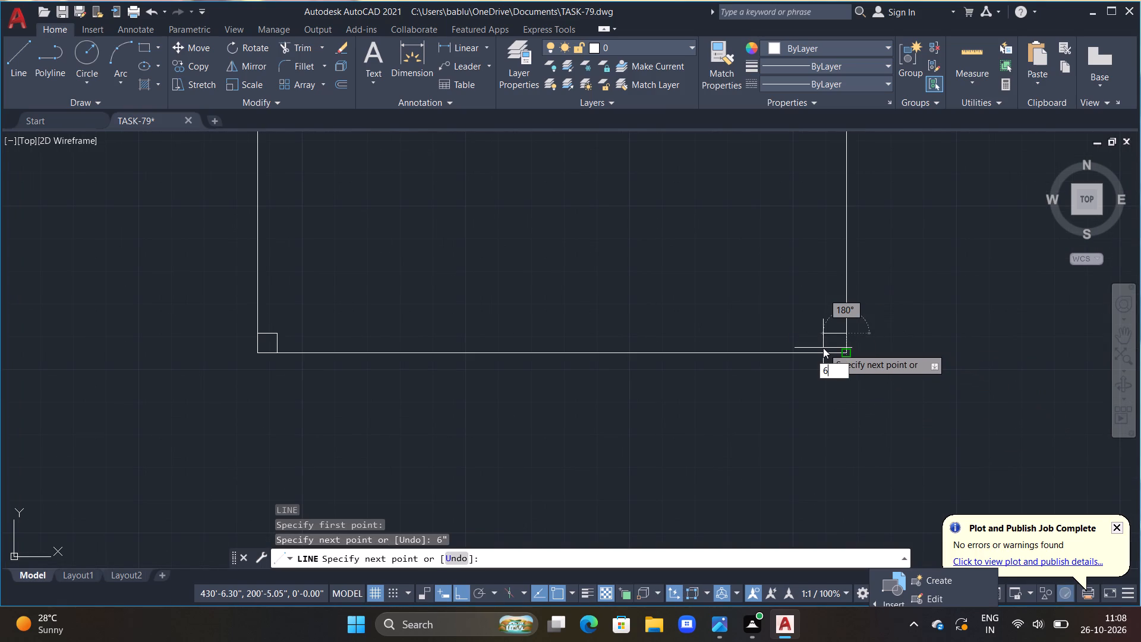
{"action": "key", "text": "shift+quotedbl"}
{"action": "key", "text": "Return"}
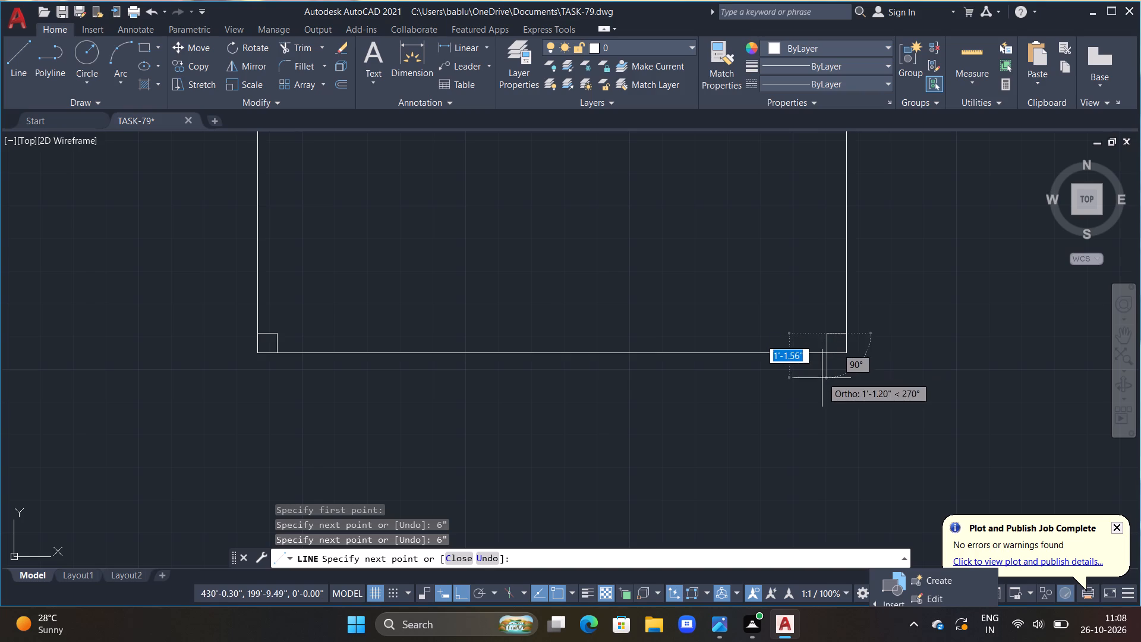
{"action": "left_click", "coordinate": [822, 379]}
{"action": "key", "text": "Escape"}
Trim the southeast column's side where it hangs below the porch's bottom edge.
{"action": "type", "text": "TR"}
{"action": "key", "text": "space"}
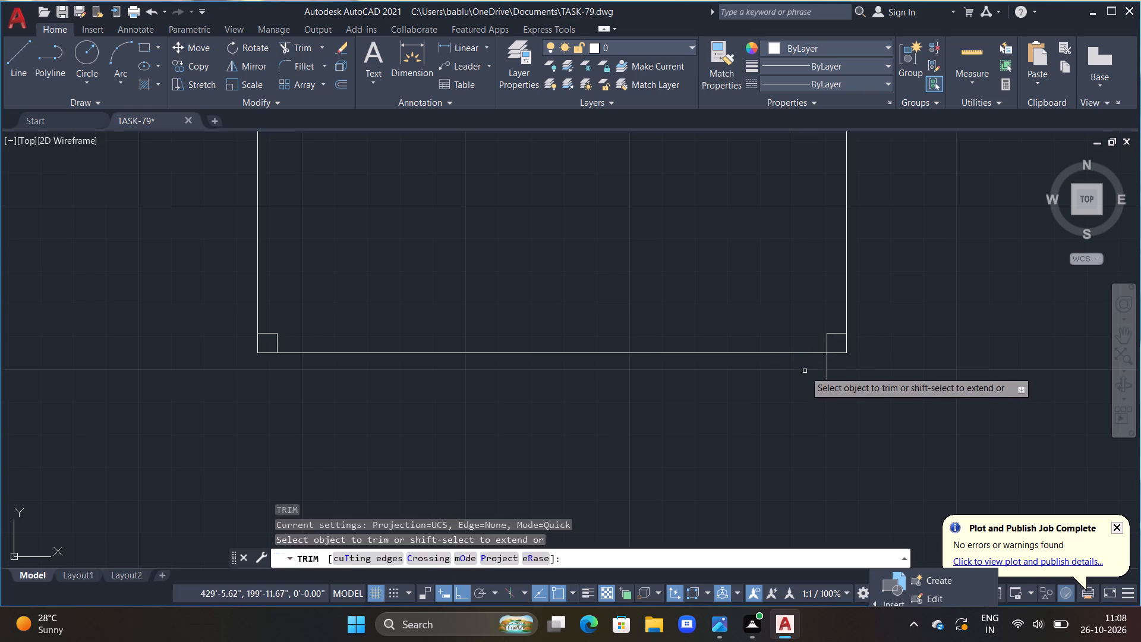
{"action": "left_click_drag", "start_coordinate": [805, 371], "coordinate": [818, 371]}
{"action": "left_click_drag", "start_coordinate": [820, 371], "coordinate": [883, 380]}
{"action": "scroll", "coordinate": [858, 410], "scroll_direction": "down", "scroll_amount": 1}
{"action": "left_click", "coordinate": [870, 401]}
{"action": "scroll", "coordinate": [895, 378], "scroll_direction": "down", "scroll_amount": 2}
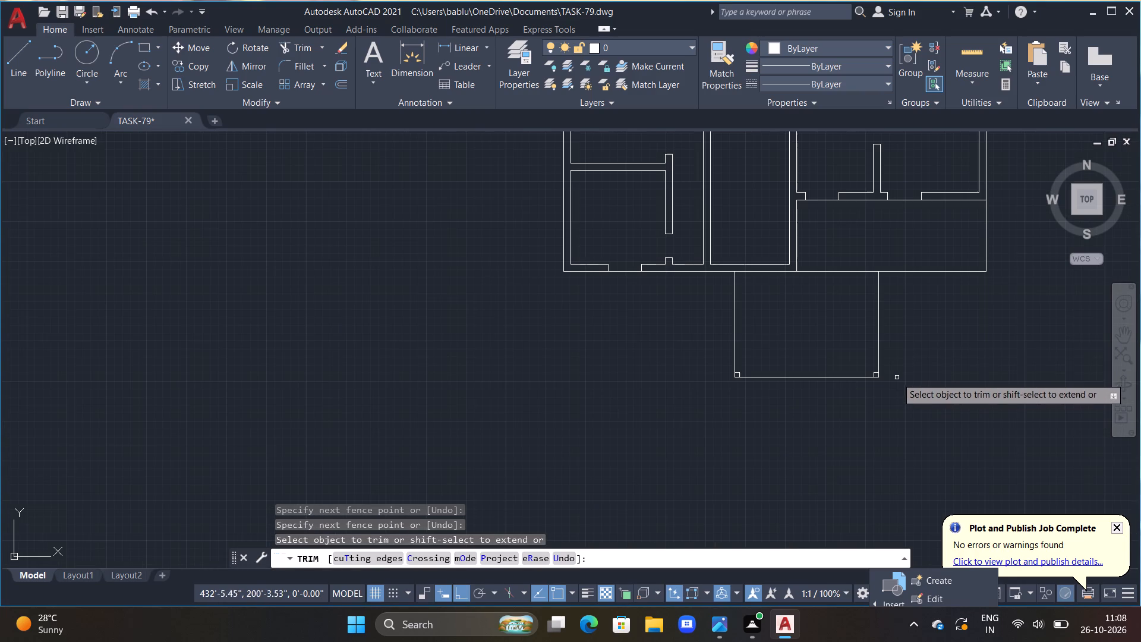
{"action": "middle_click_drag", "start_coordinate": [911, 333], "coordinate": [874, 351]}
{"action": "scroll", "coordinate": [866, 314], "scroll_direction": "up", "scroll_amount": 2}
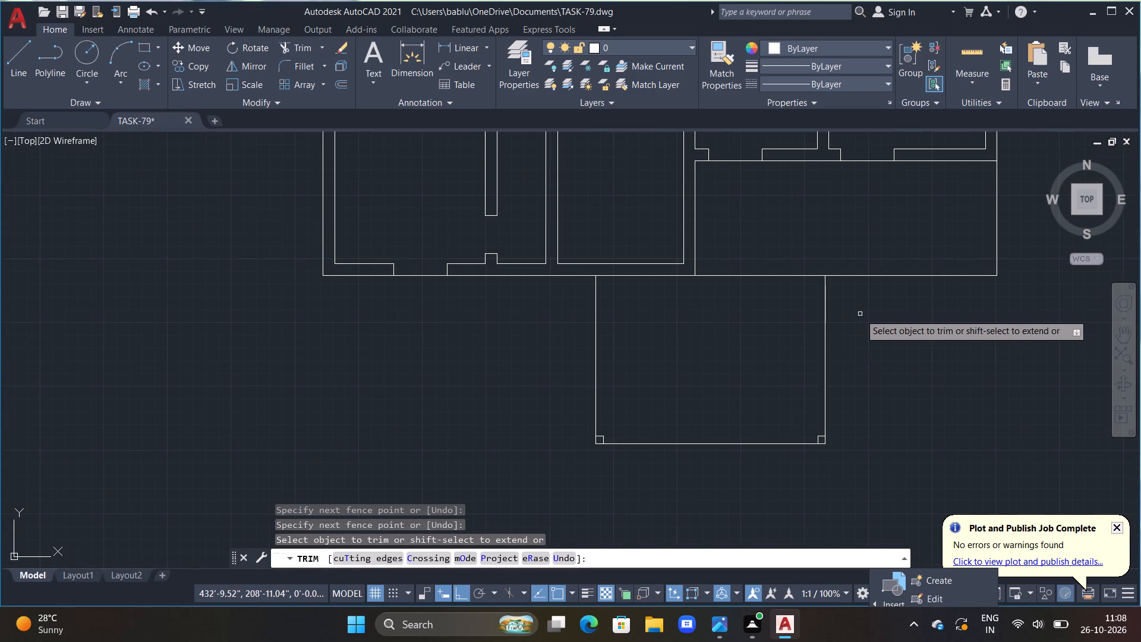
{"action": "middle_click_drag", "start_coordinate": [859, 314], "coordinate": [881, 420]}
{"action": "middle_click", "coordinate": [881, 420]}
{"action": "key", "text": "Escape"}
{"action": "key", "text": "Escape"}
{"action": "key", "text": "Escape"}
{"action": "key", "text": "Escape"}
Draw a 6" by 6" column outline above the bottom wall line where the porch's east side meets it, crossing that line.
{"action": "scroll", "coordinate": [866, 392], "scroll_direction": "up", "scroll_amount": 1}
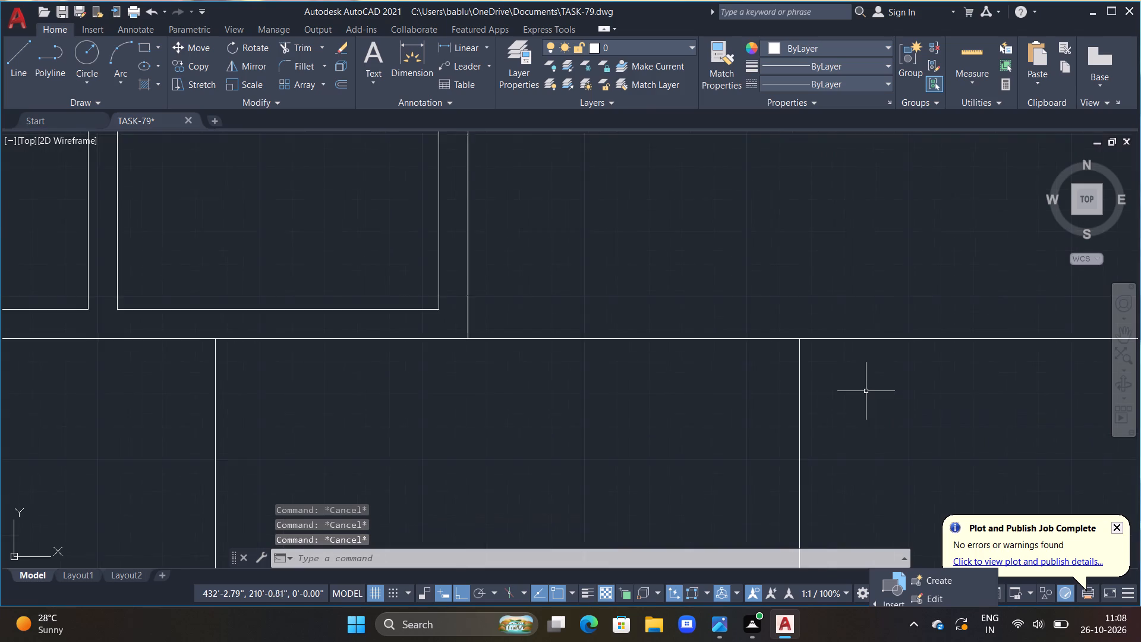
{"action": "middle_click_drag", "start_coordinate": [880, 402], "coordinate": [912, 416]}
{"action": "type", "text": "L"}
{"action": "key", "text": "space"}
{"action": "left_click_drag", "start_coordinate": [828, 351], "coordinate": [828, 342]}
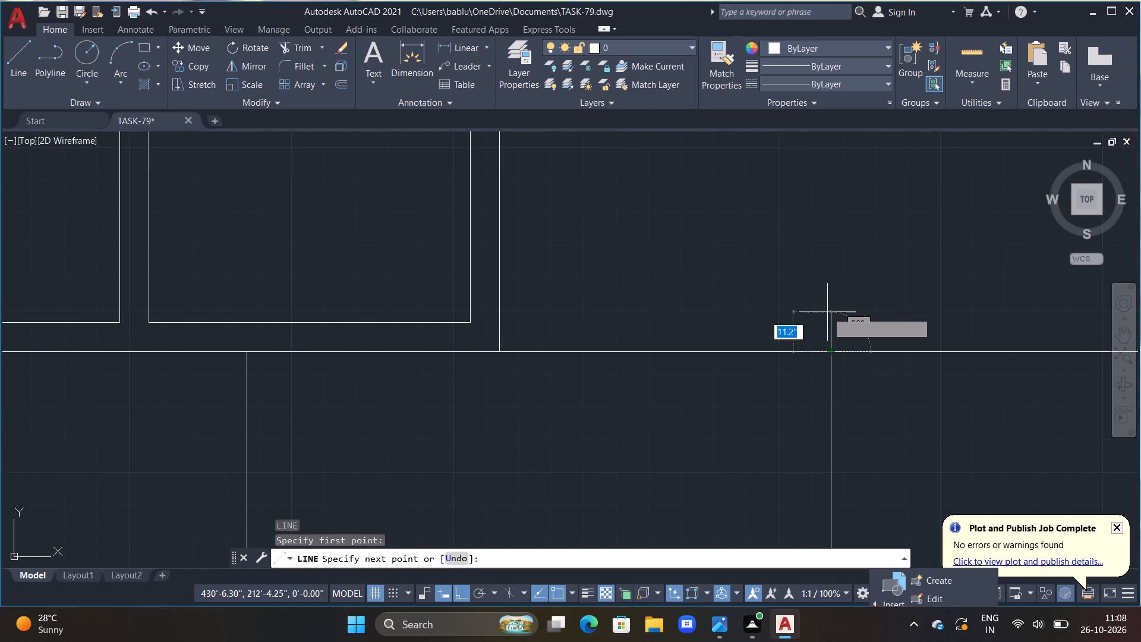
{"action": "key", "text": "6"}
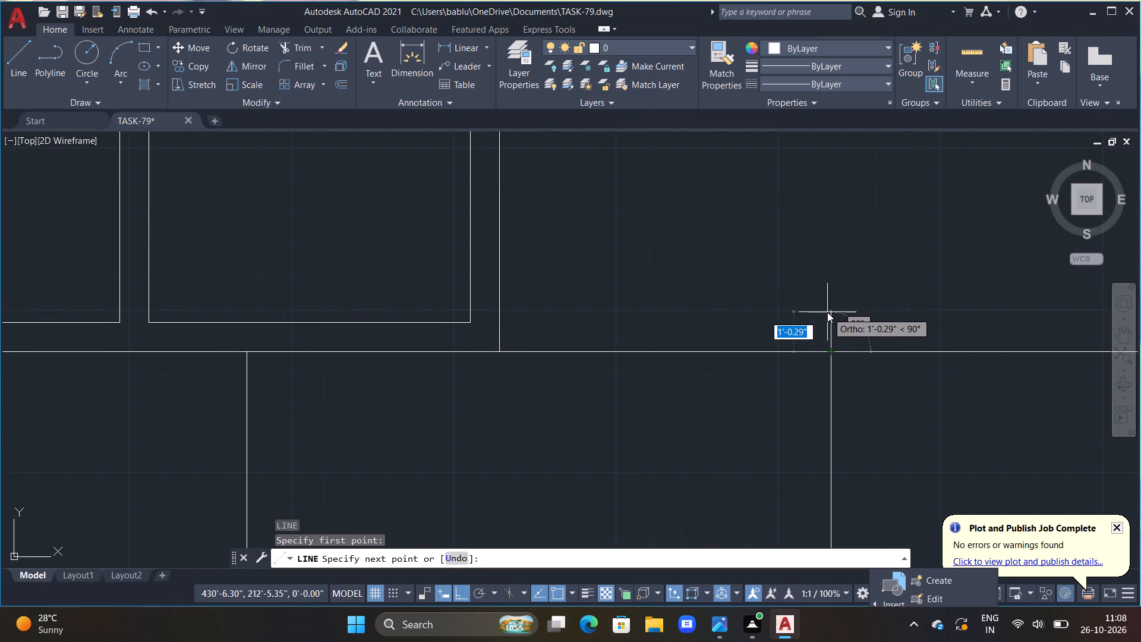
{"action": "key", "text": "shift+quotedbl"}
{"action": "key", "text": "Return"}
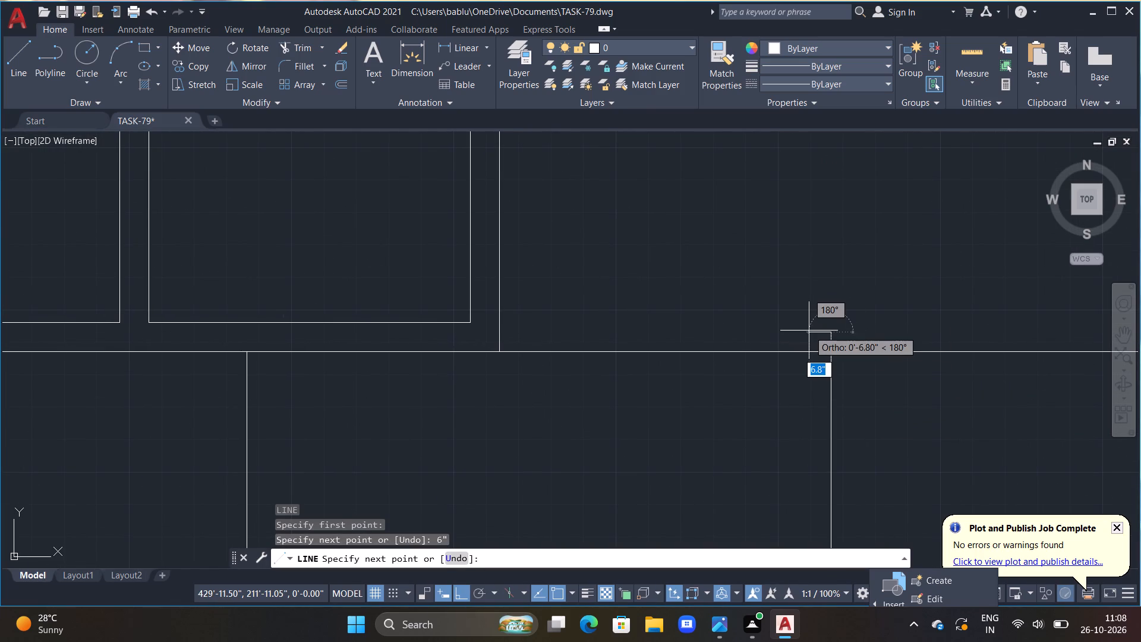
{"action": "type", "text": "6\""}
{"action": "key", "text": "Return"}
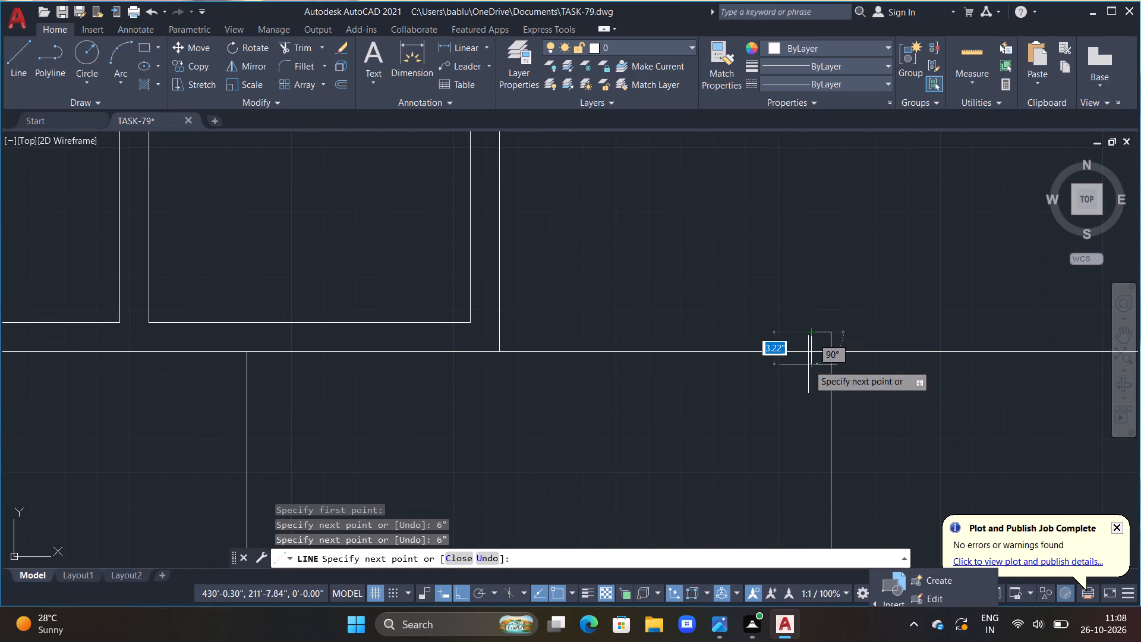
{"action": "left_click", "coordinate": [809, 373]}
{"action": "key", "text": "Escape"}
Trim this column's west side where it extends below the bottom wall line.
{"action": "type", "text": "TR"}
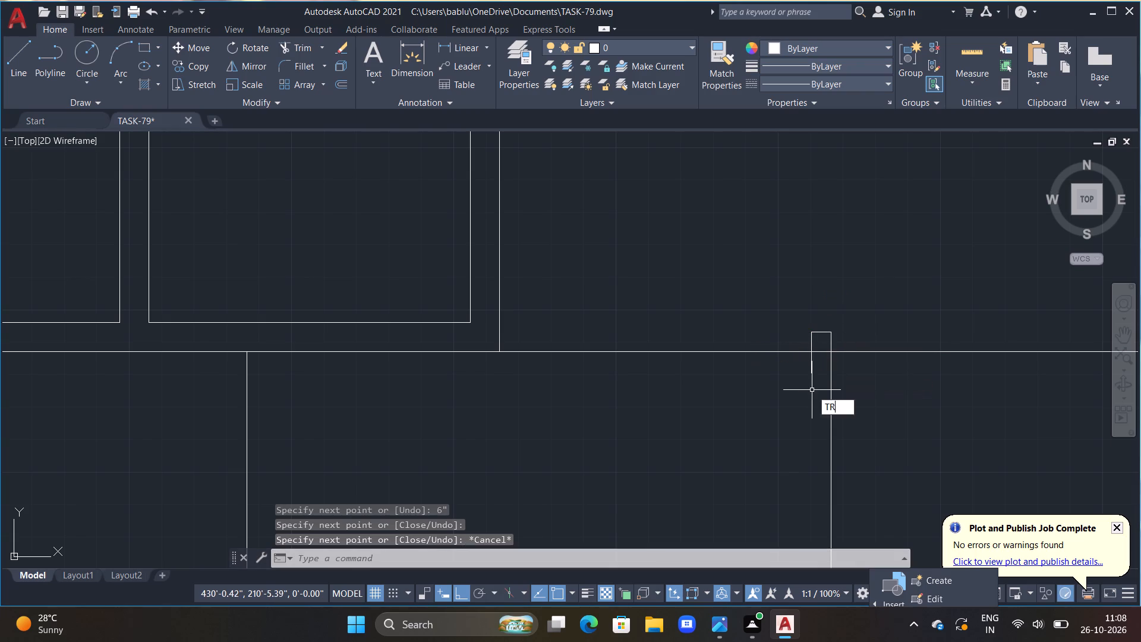
{"action": "key", "text": "space"}
{"action": "left_click_drag", "start_coordinate": [812, 366], "coordinate": [793, 366]}
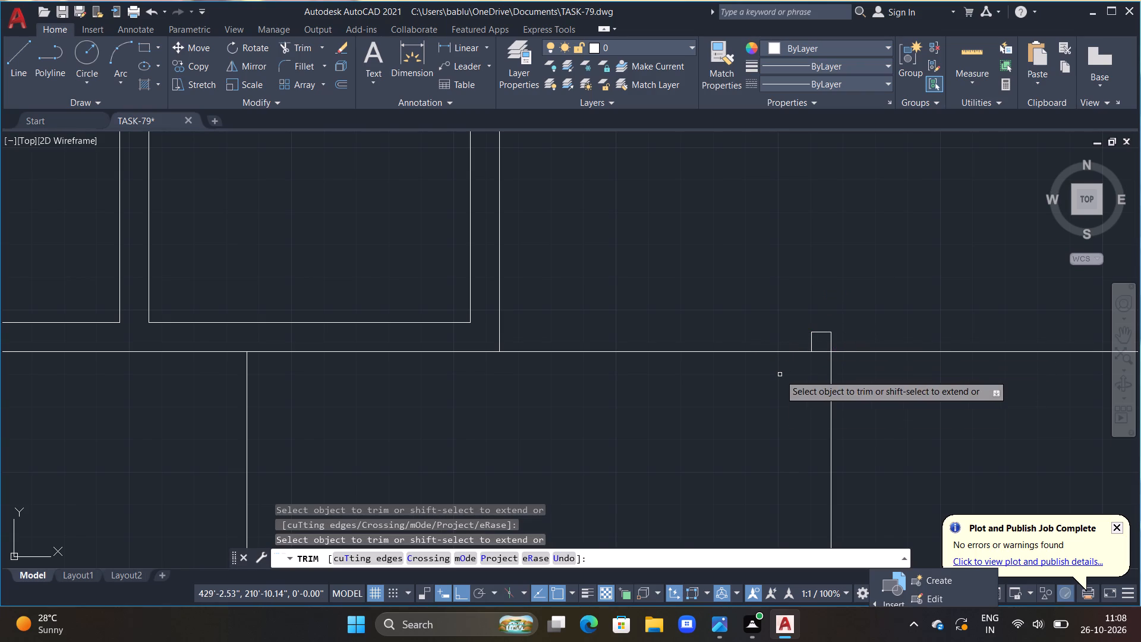
{"action": "scroll", "coordinate": [781, 407], "scroll_direction": "down", "scroll_amount": 1}
{"action": "middle_click_drag", "start_coordinate": [871, 428], "coordinate": [800, 414]}
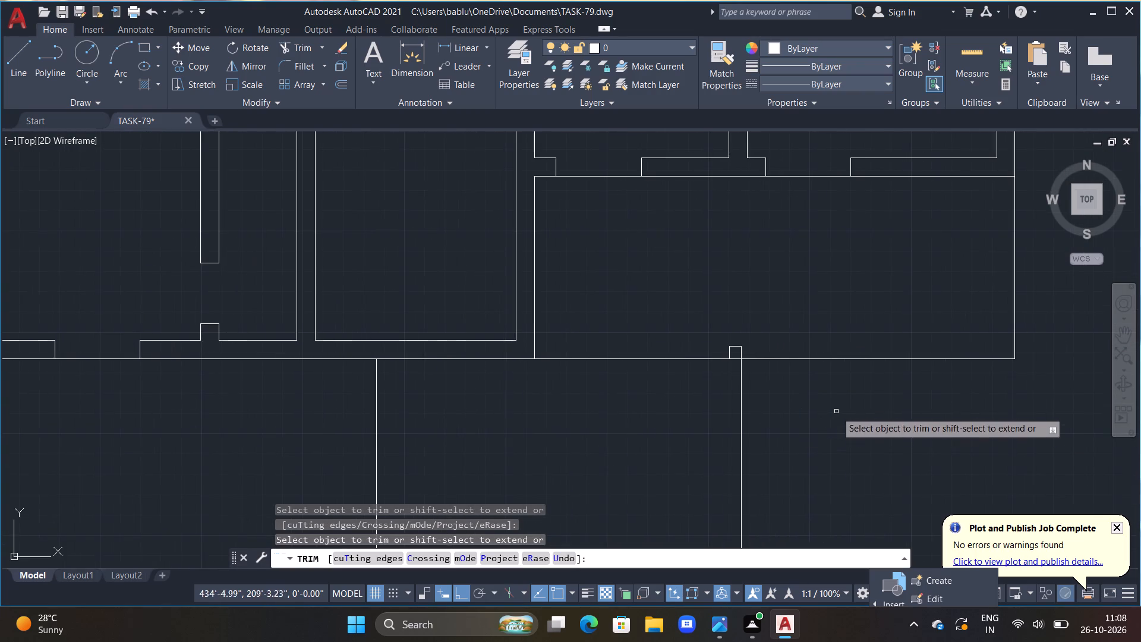
{"action": "middle_click_drag", "start_coordinate": [815, 406], "coordinate": [749, 399]}
{"action": "key", "text": "Escape"}
{"action": "key", "text": "Escape"}
Draw a 6" by 6" column outline inside the plan's southeast outer corner, running its west side down past the bottom line.
{"action": "middle_click_drag", "start_coordinate": [934, 367], "coordinate": [797, 411]}
{"action": "scroll", "coordinate": [806, 397], "scroll_direction": "up", "scroll_amount": 1}
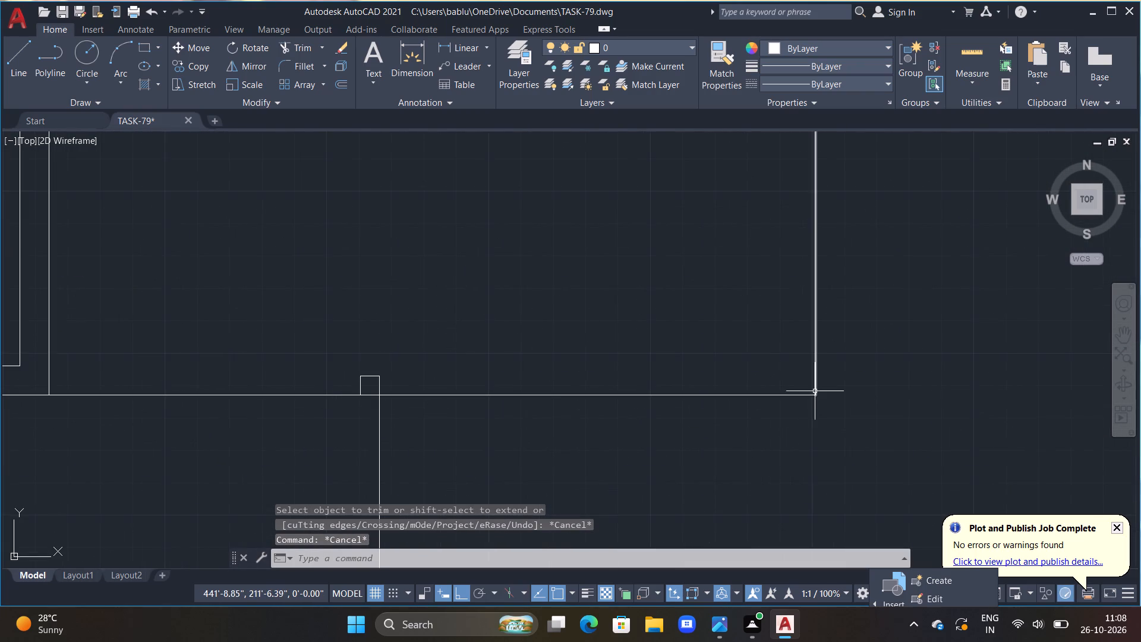
{"action": "scroll", "coordinate": [815, 391], "scroll_direction": "up", "scroll_amount": 1}
{"action": "type", "text": "L"}
{"action": "key", "text": "space"}
{"action": "left_click", "coordinate": [813, 398]}
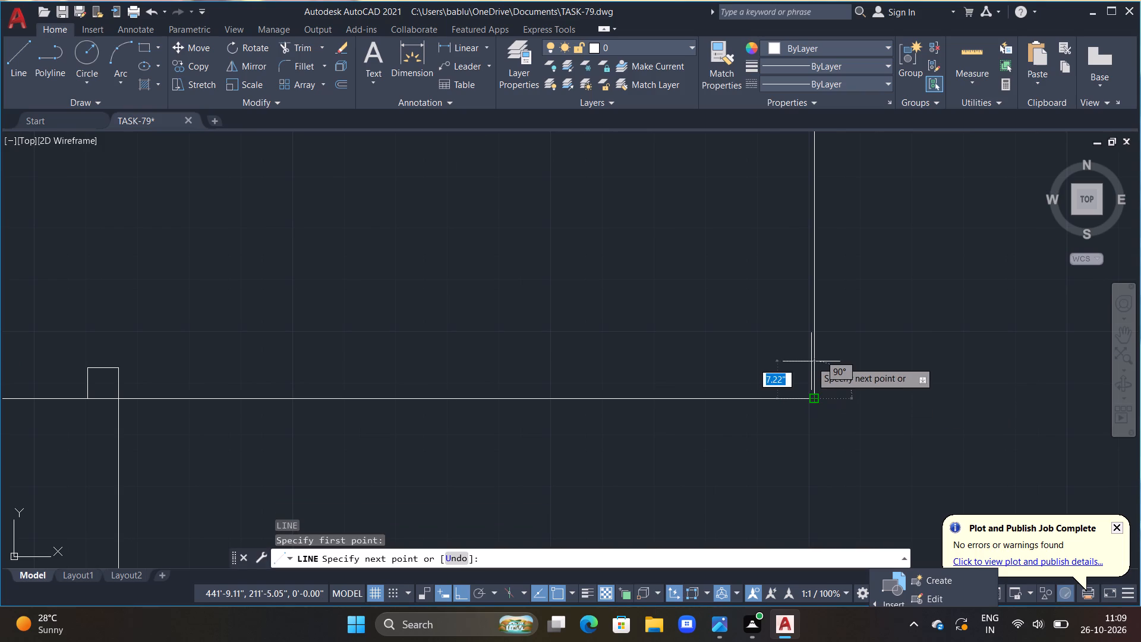
{"action": "type", "text": "6\""}
{"action": "key", "text": "Return"}
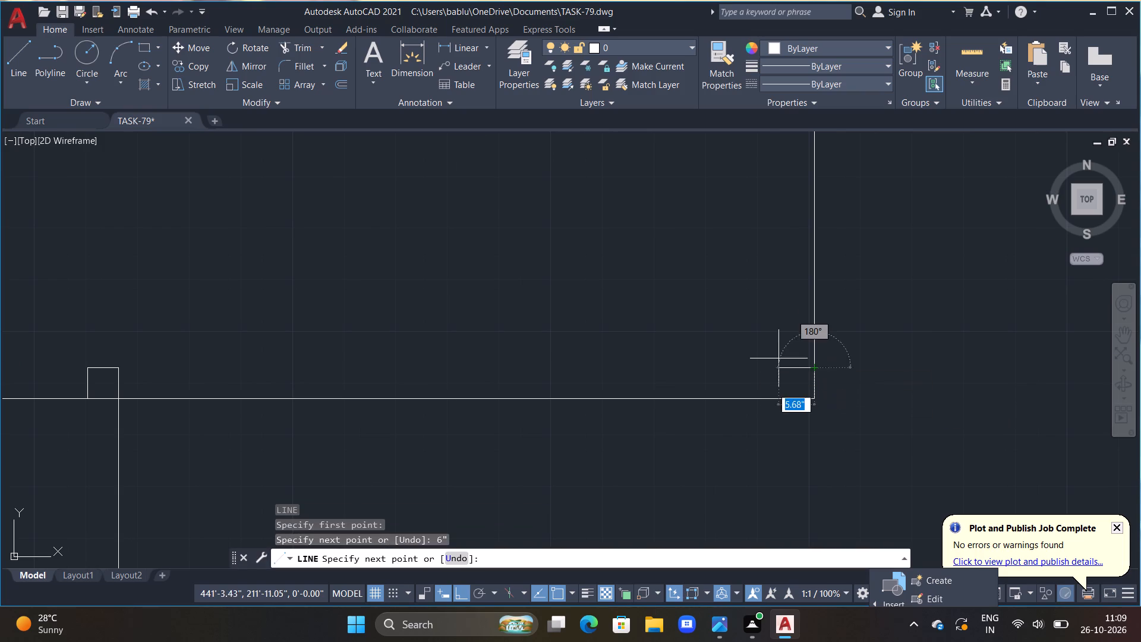
{"action": "type", "text": "6\""}
{"action": "key", "text": "Return"}
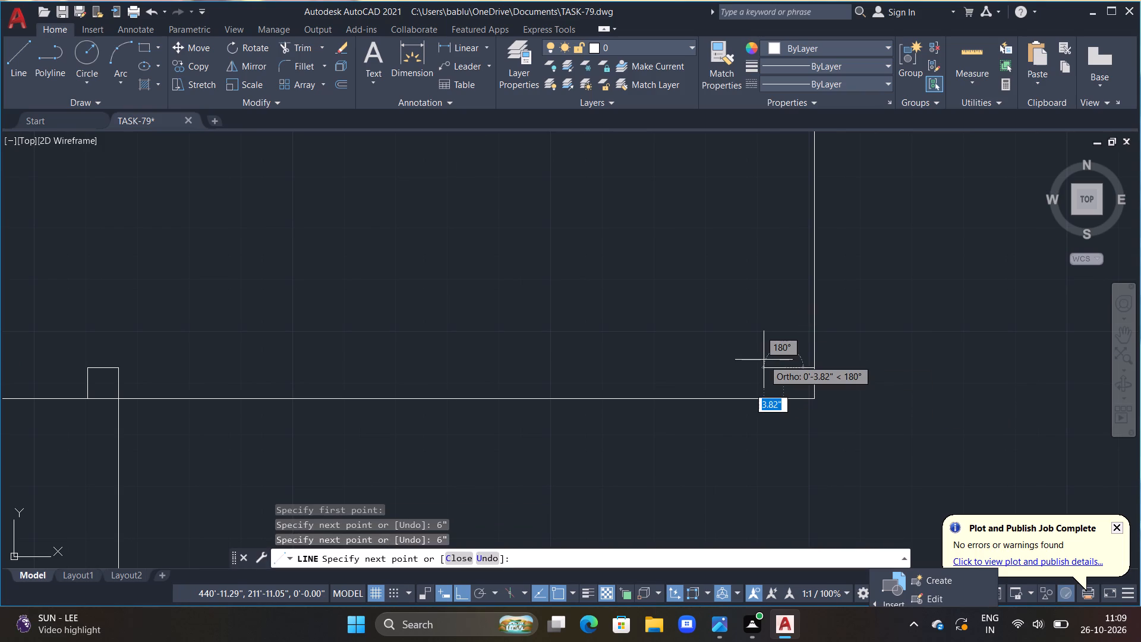
{"action": "left_click", "coordinate": [784, 454]}
{"action": "key", "text": "Escape"}
Trim the outer corner column's west side where it extends below the plan's bottom line.
{"action": "type", "text": "TR"}
{"action": "key", "text": "space"}
{"action": "left_click_drag", "start_coordinate": [746, 443], "coordinate": [829, 430]}
{"action": "scroll", "coordinate": [827, 433], "scroll_direction": "down", "scroll_amount": 3}
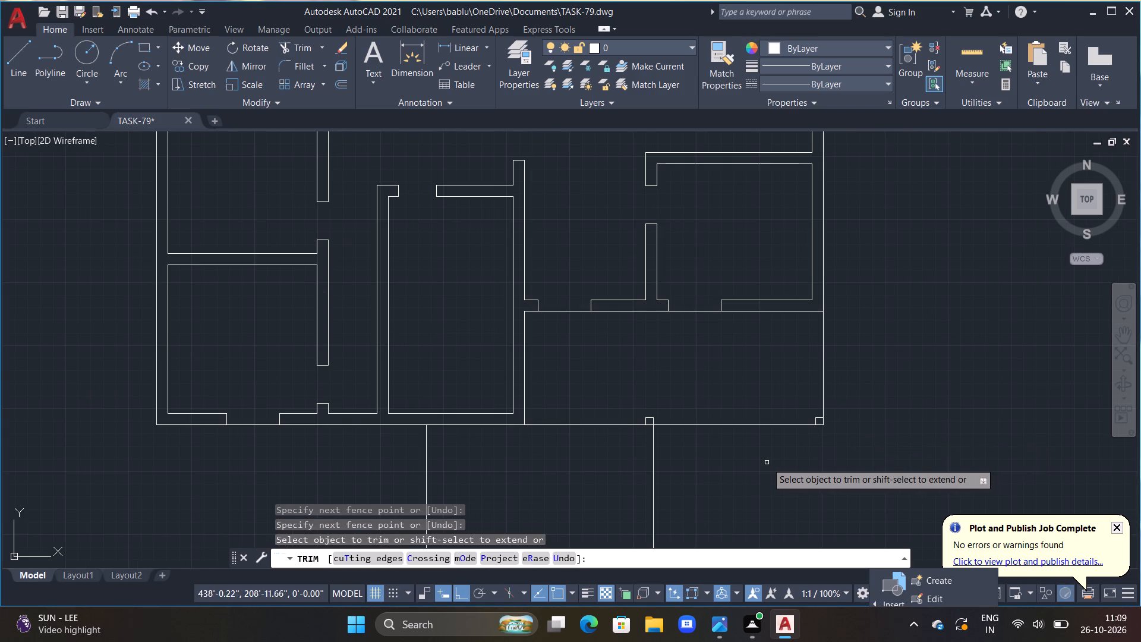
{"action": "key", "text": "Escape"}
{"action": "key", "text": "Escape"}
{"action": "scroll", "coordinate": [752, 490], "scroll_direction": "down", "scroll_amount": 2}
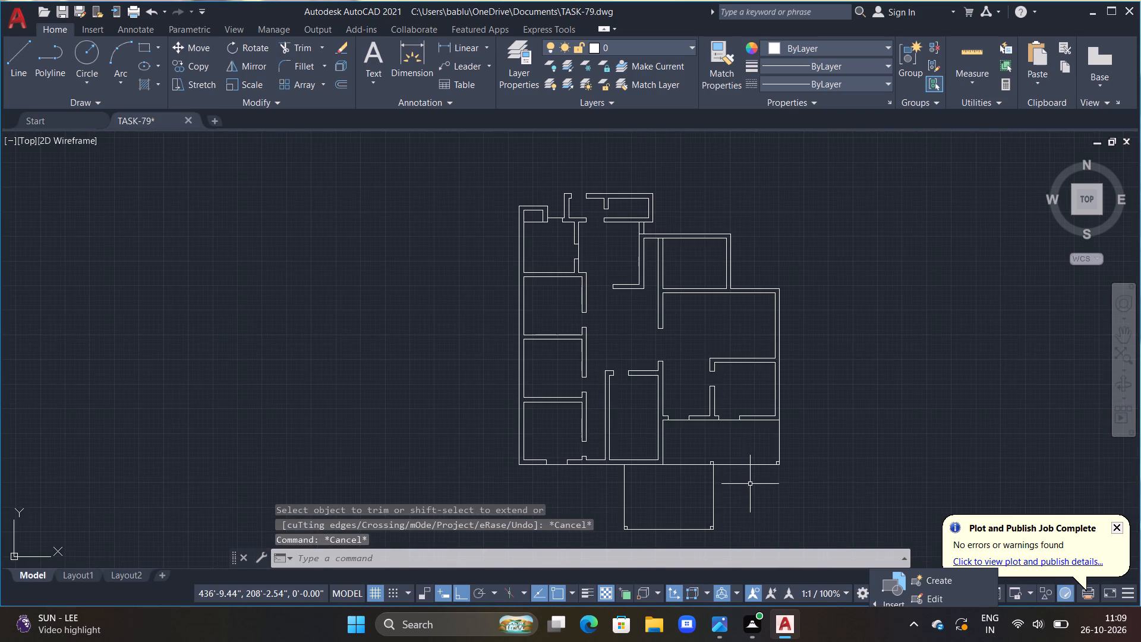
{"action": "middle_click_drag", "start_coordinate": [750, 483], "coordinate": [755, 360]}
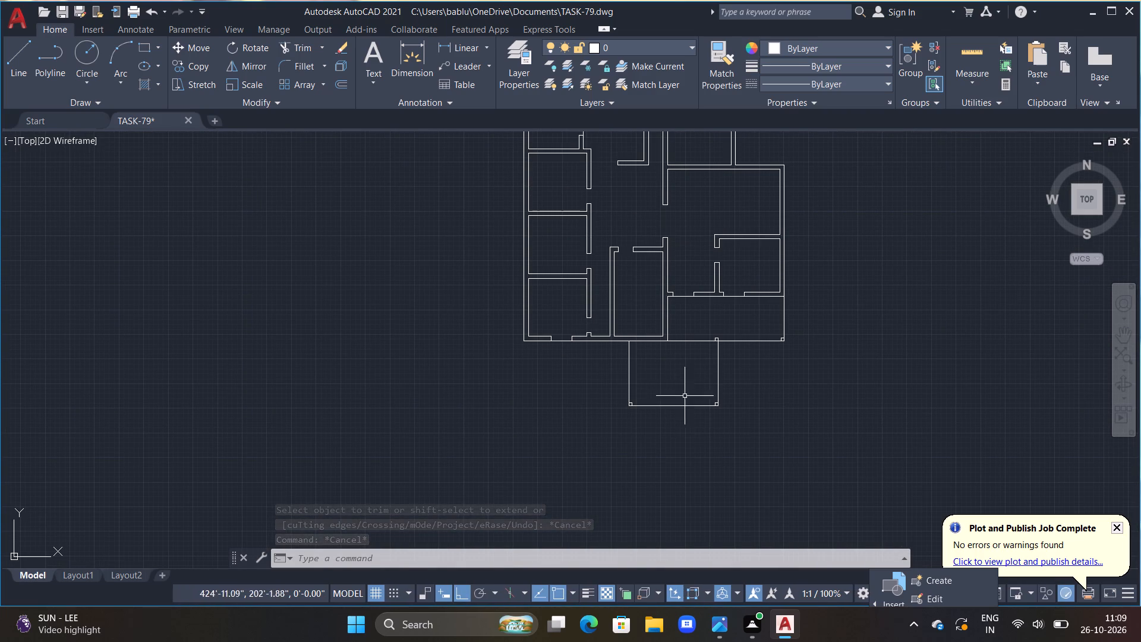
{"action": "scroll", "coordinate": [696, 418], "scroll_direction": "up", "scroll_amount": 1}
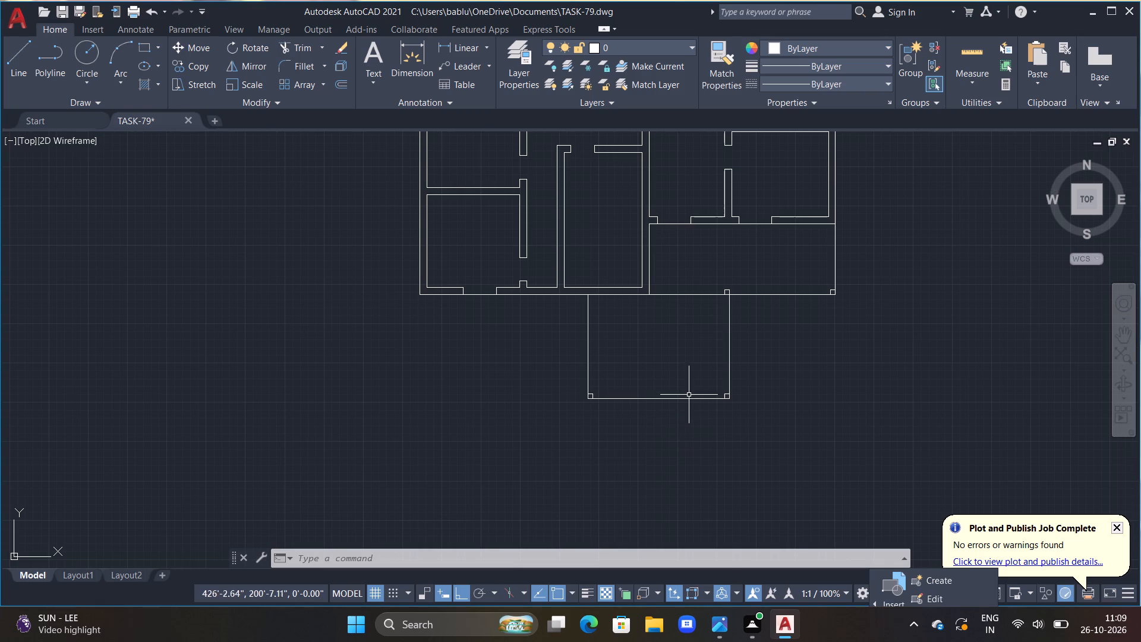
Check the corner columns around the porch and the wall layout further up the plan.
{"action": "scroll", "coordinate": [696, 366], "scroll_direction": "up", "scroll_amount": 1}
{"action": "middle_click_drag", "start_coordinate": [718, 321], "coordinate": [670, 416]}
{"action": "scroll", "coordinate": [695, 363], "scroll_direction": "up", "scroll_amount": 1}
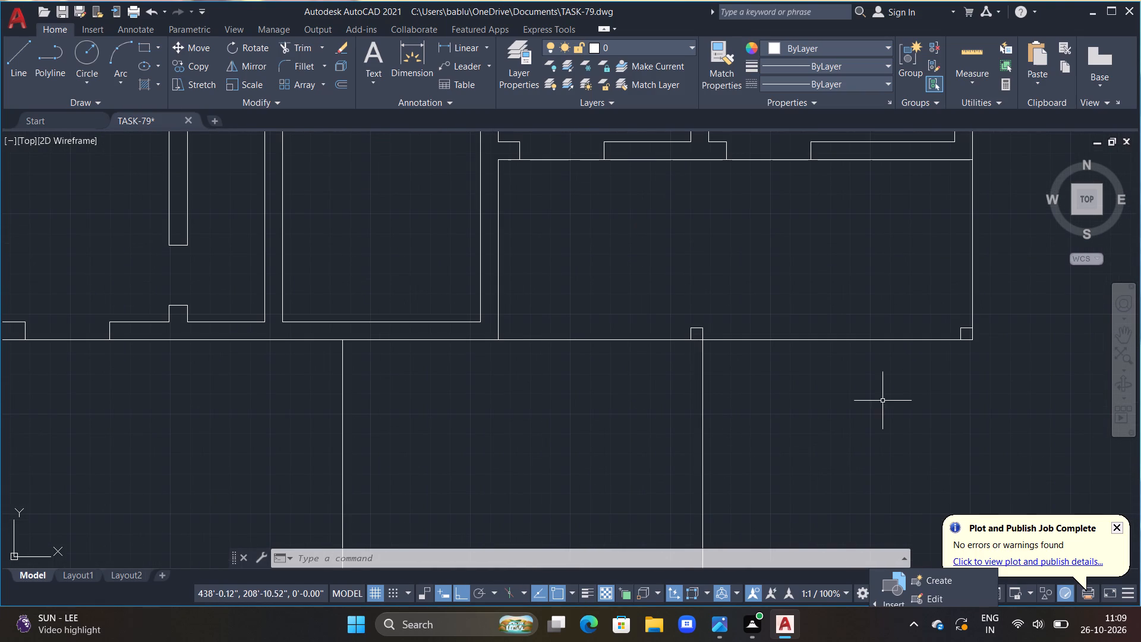
{"action": "scroll", "coordinate": [861, 414], "scroll_direction": "down", "scroll_amount": 1}
{"action": "middle_click_drag", "start_coordinate": [692, 408], "coordinate": [755, 350]}
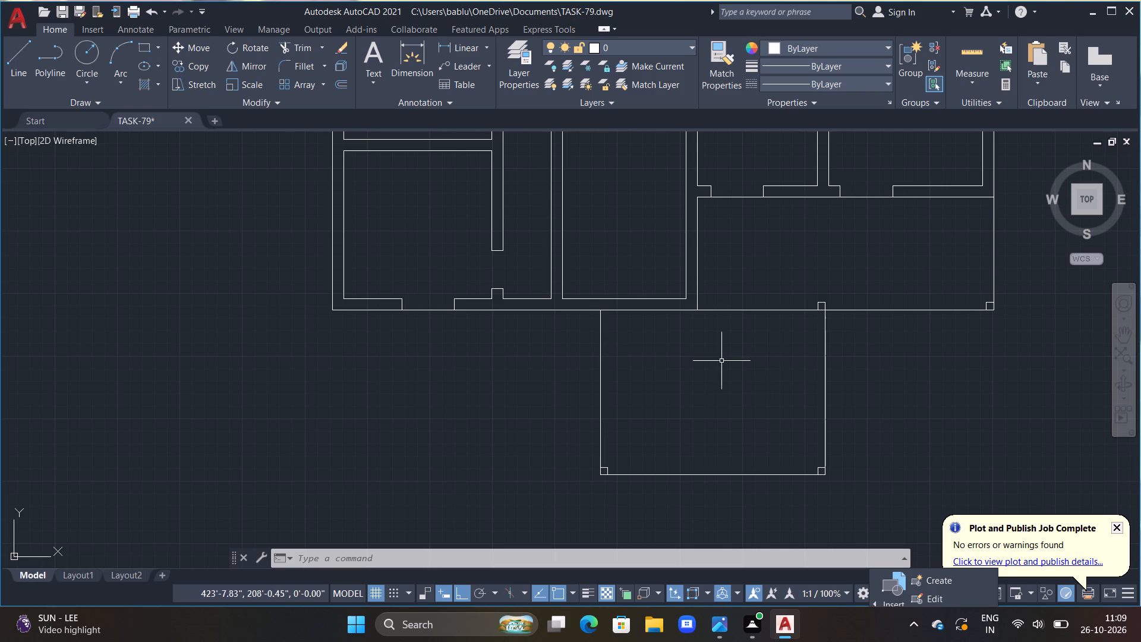
{"action": "middle_click_drag", "start_coordinate": [742, 395], "coordinate": [745, 282]}
{"action": "middle_click_drag", "start_coordinate": [728, 330], "coordinate": [664, 364]}
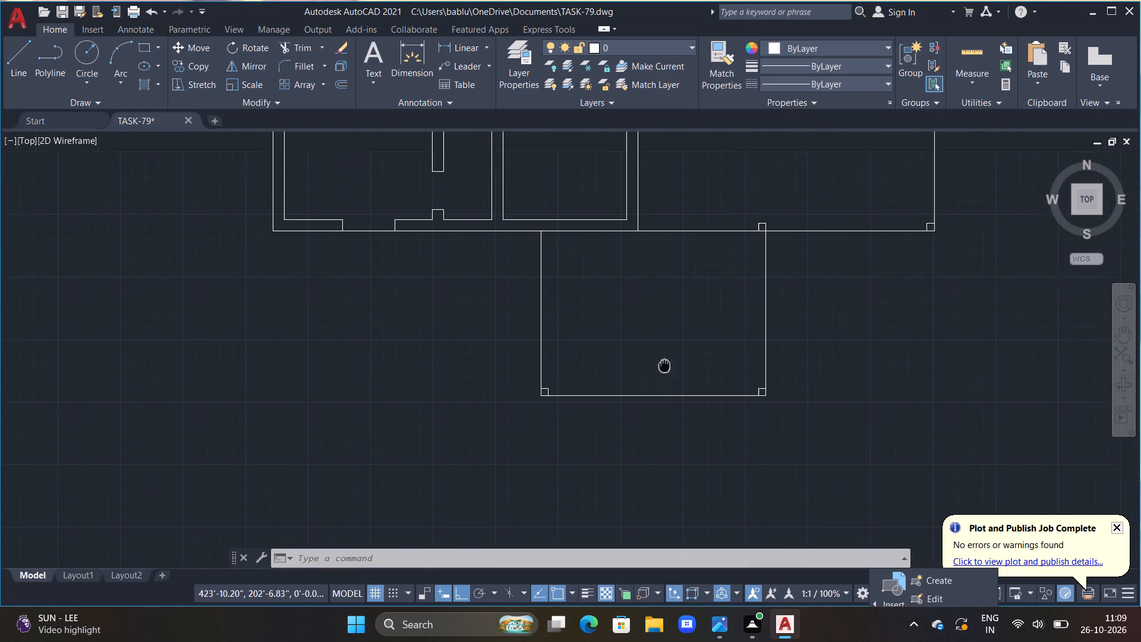
{"action": "middle_click_drag", "start_coordinate": [664, 364], "coordinate": [664, 364]}
{"action": "scroll", "coordinate": [603, 180], "scroll_direction": "down", "scroll_amount": 1}
{"action": "middle_click_drag", "start_coordinate": [597, 228], "coordinate": [636, 356]}
{"action": "middle_click_drag", "start_coordinate": [584, 244], "coordinate": [632, 437]}
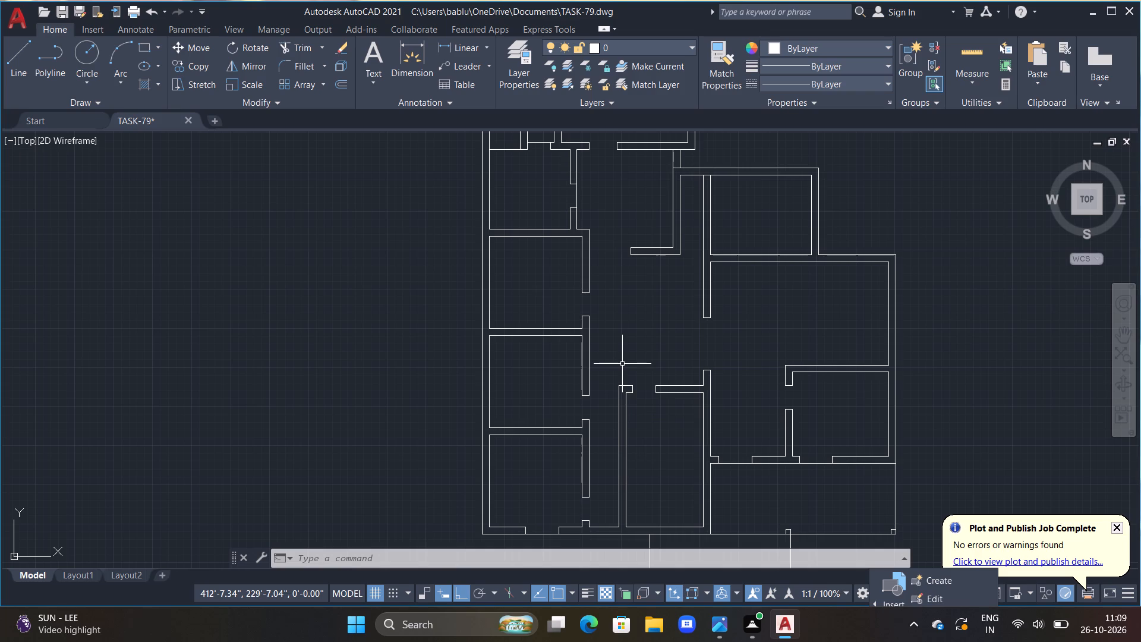
{"action": "middle_click_drag", "start_coordinate": [596, 235], "coordinate": [591, 360]}
Draw a short vertical line across the north wall of the northernmost room, east of its wall stub.
{"action": "scroll", "coordinate": [649, 252], "scroll_direction": "up", "scroll_amount": 1}
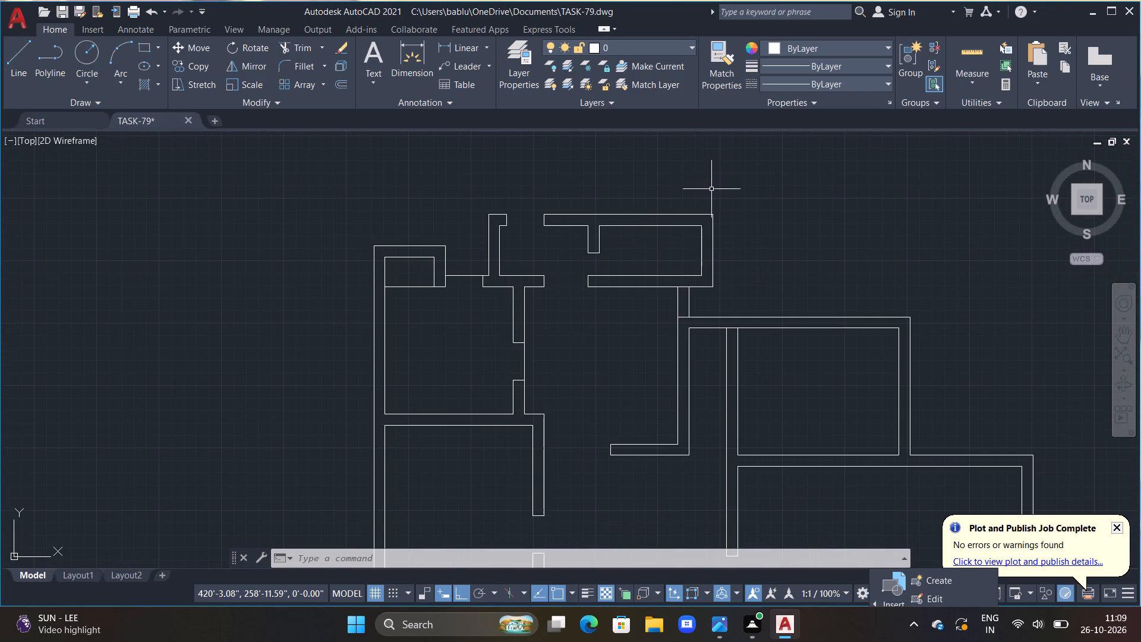
{"action": "scroll", "coordinate": [711, 190], "scroll_direction": "up", "scroll_amount": 1}
{"action": "scroll", "coordinate": [622, 286], "scroll_direction": "up", "scroll_amount": 2}
{"action": "middle_click_drag", "start_coordinate": [643, 260], "coordinate": [637, 325]}
{"action": "scroll", "coordinate": [637, 320], "scroll_direction": "up", "scroll_amount": 1}
{"action": "middle_click_drag", "start_coordinate": [639, 315], "coordinate": [640, 325]}
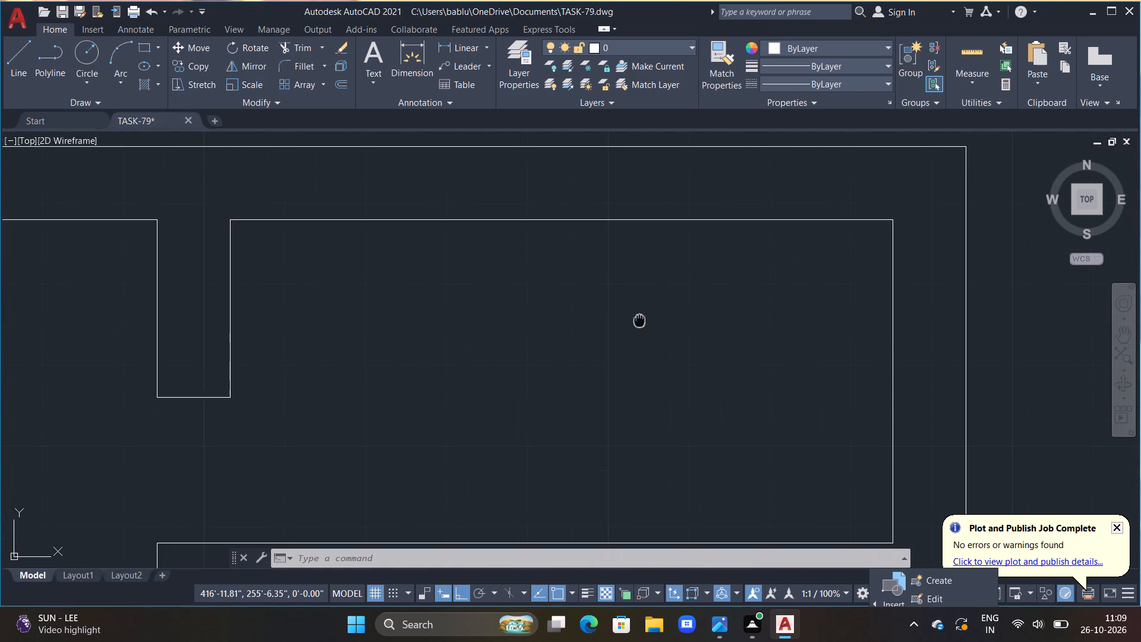
{"action": "middle_click_drag", "start_coordinate": [640, 325], "coordinate": [640, 397]}
{"action": "scroll", "coordinate": [674, 364], "scroll_direction": "down", "scroll_amount": 1}
{"action": "type", "text": "L"}
{"action": "key", "text": "space"}
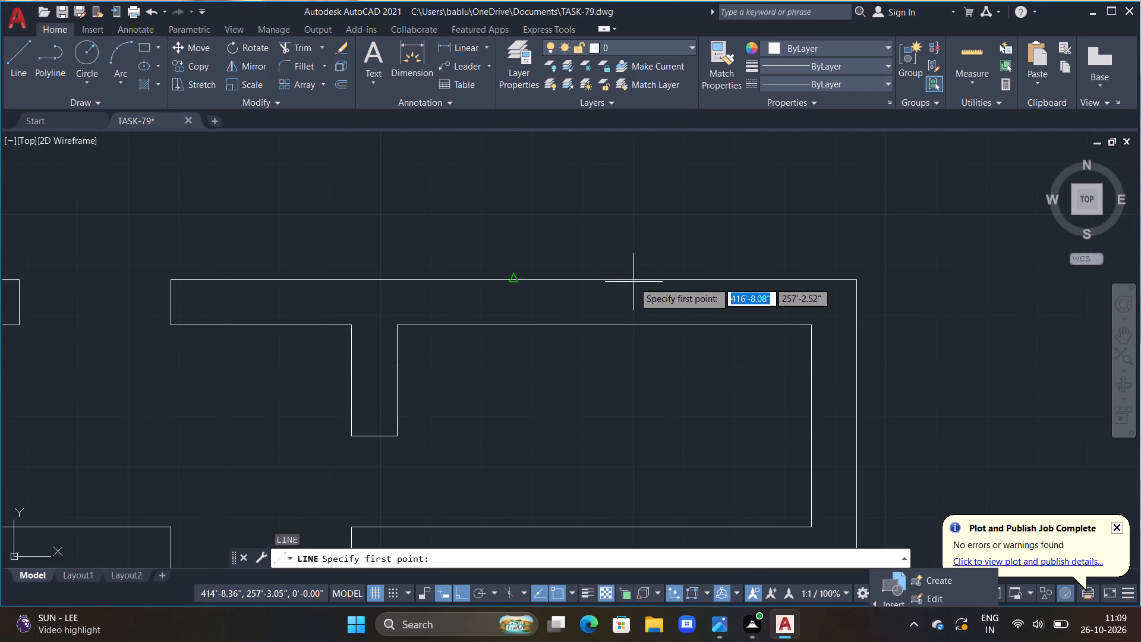
{"action": "left_click_drag", "start_coordinate": [636, 267], "coordinate": [633, 316]}
{"action": "left_click", "coordinate": [645, 357]}
{"action": "key", "text": "Escape"}
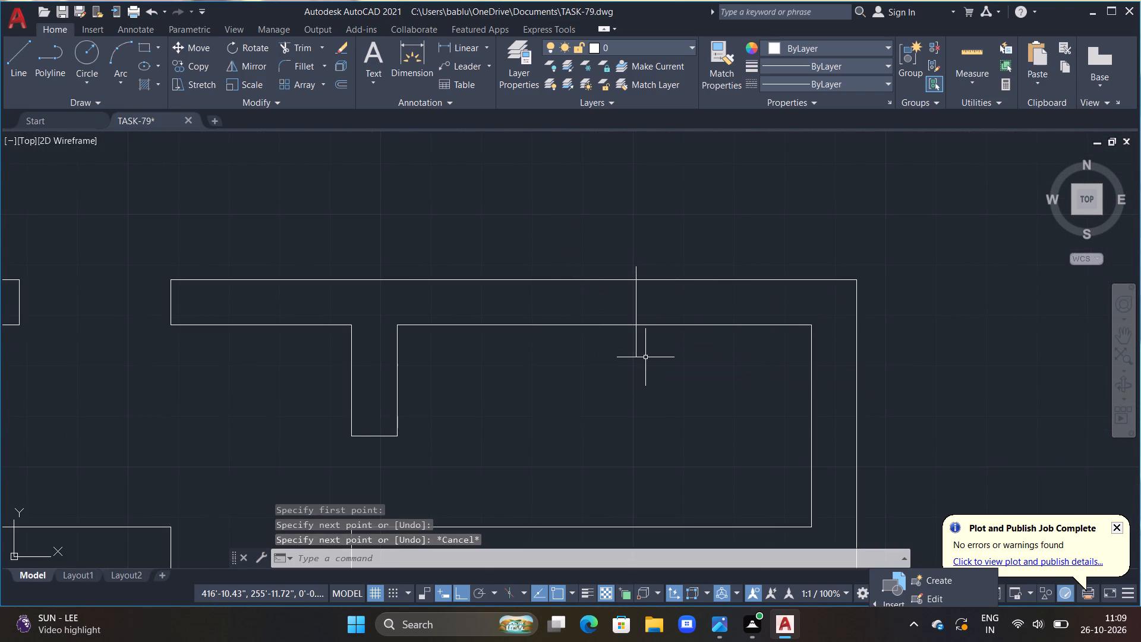
Offset the short vertical line 2' to the west.
{"action": "type", "text": "OFF 2'"}
{"action": "key", "text": "Return"}
{"action": "left_click", "coordinate": [635, 350]}
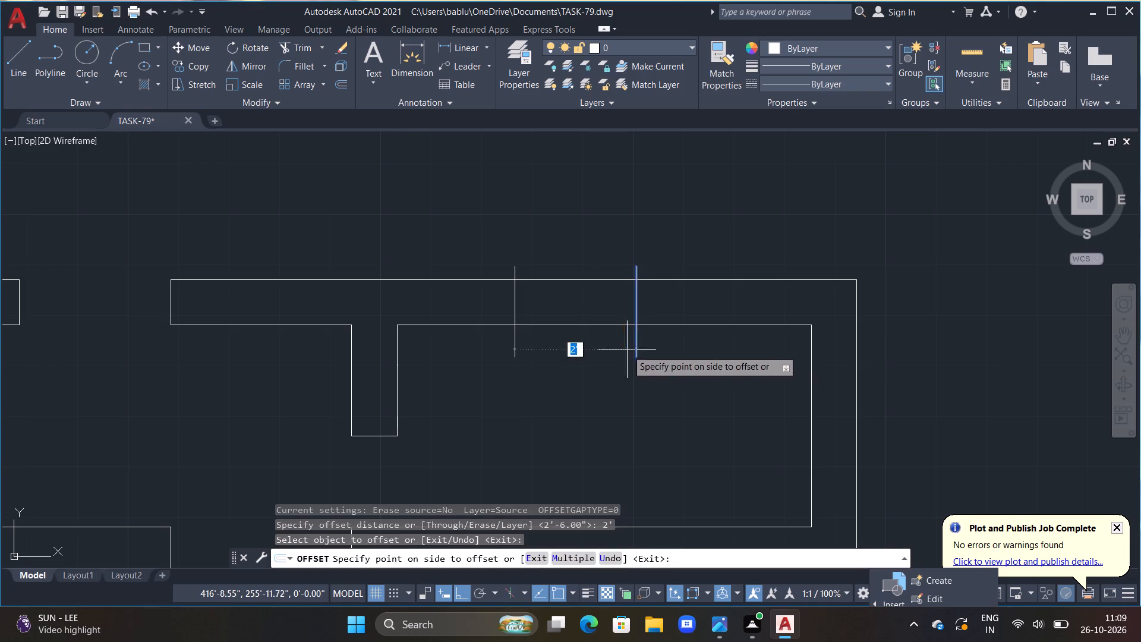
{"action": "left_click", "coordinate": [531, 354]}
{"action": "key", "text": "Escape"}
Trim both vertical lines where they extend beyond the inner and outer faces of the north wall.
{"action": "key", "text": "t"}
{"action": "key", "text": "r"}
{"action": "key", "text": "space"}
{"action": "left_click_drag", "start_coordinate": [483, 342], "coordinate": [589, 359]}
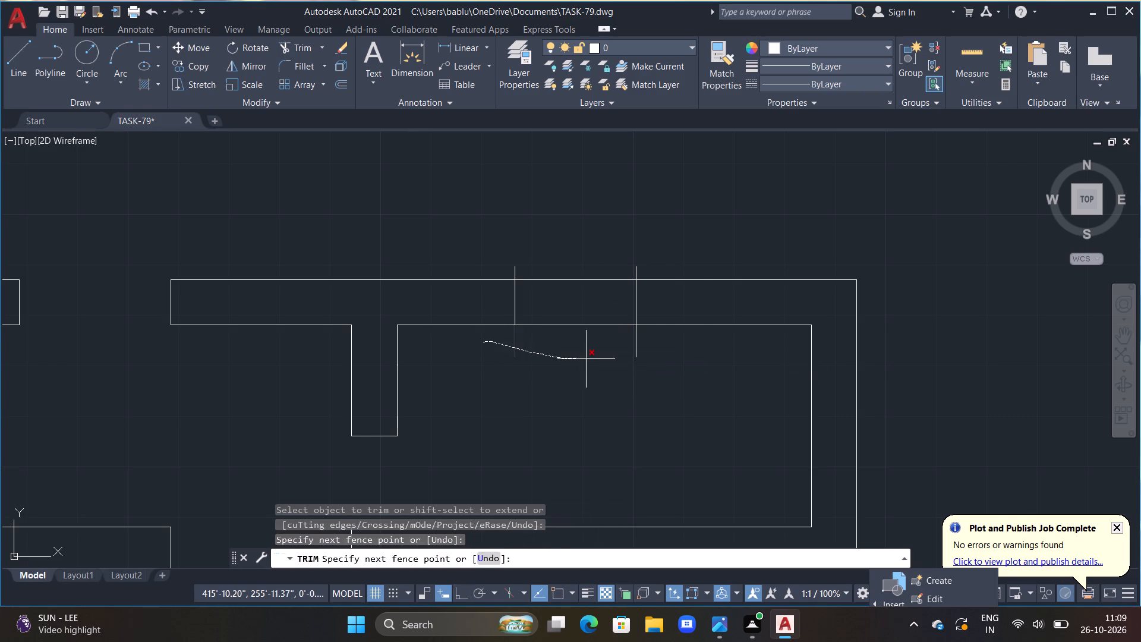
{"action": "left_click_drag", "start_coordinate": [589, 359], "coordinate": [647, 365]}
{"action": "left_click_drag", "start_coordinate": [648, 342], "coordinate": [594, 343]}
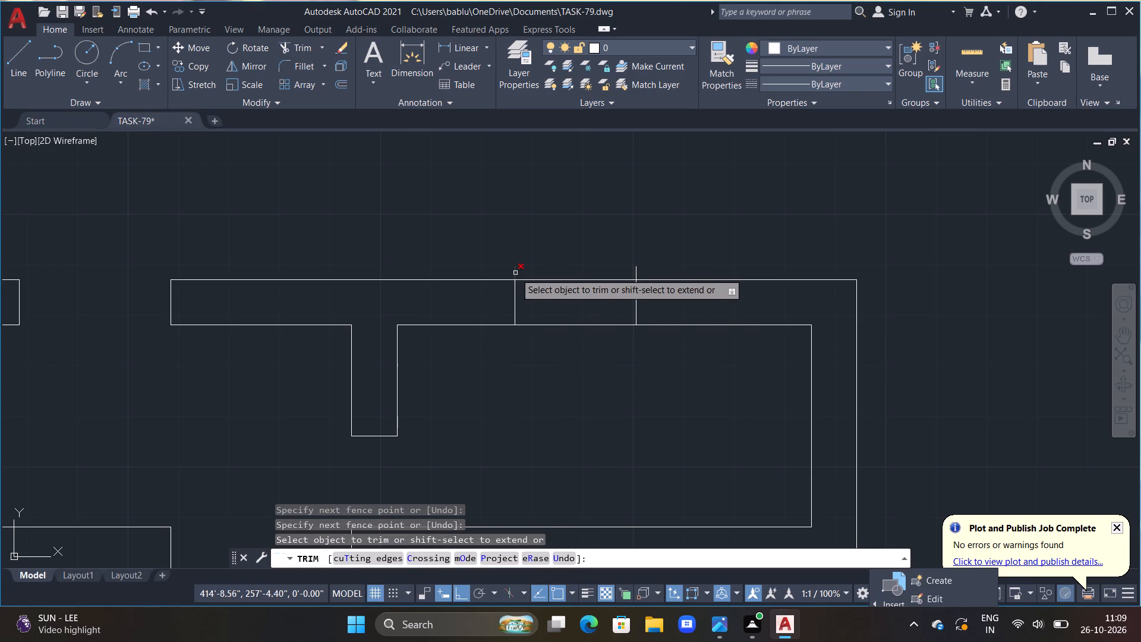
{"action": "left_click", "coordinate": [515, 273]}
{"action": "left_click", "coordinate": [636, 269]}
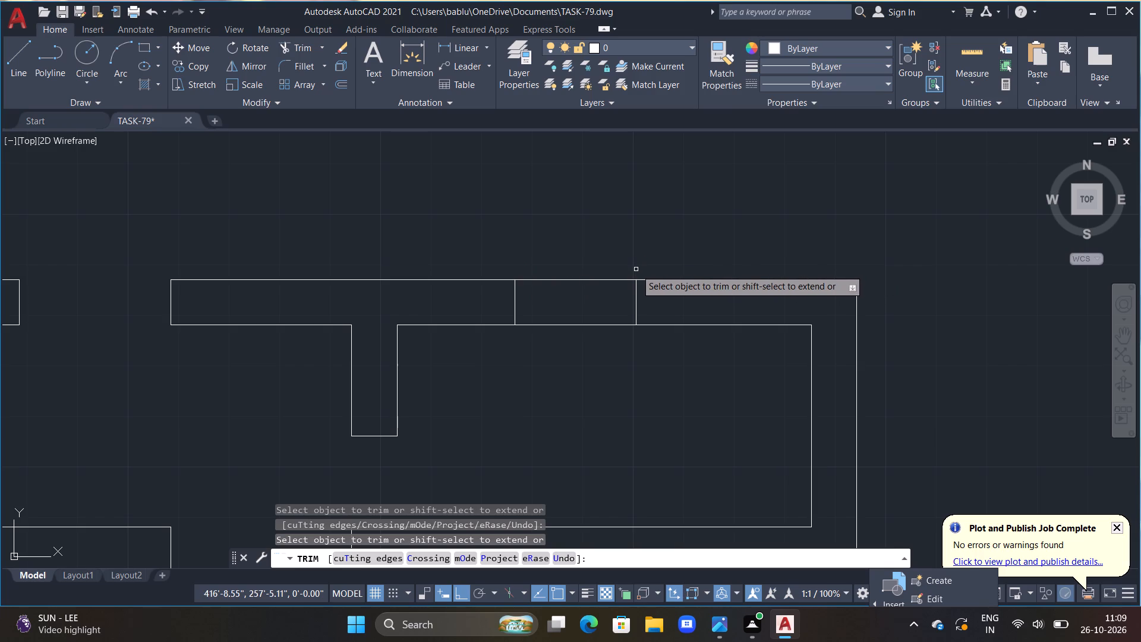
{"action": "scroll", "coordinate": [554, 411], "scroll_direction": "down", "scroll_amount": 3}
{"action": "middle_click_drag", "start_coordinate": [551, 439], "coordinate": [601, 306]}
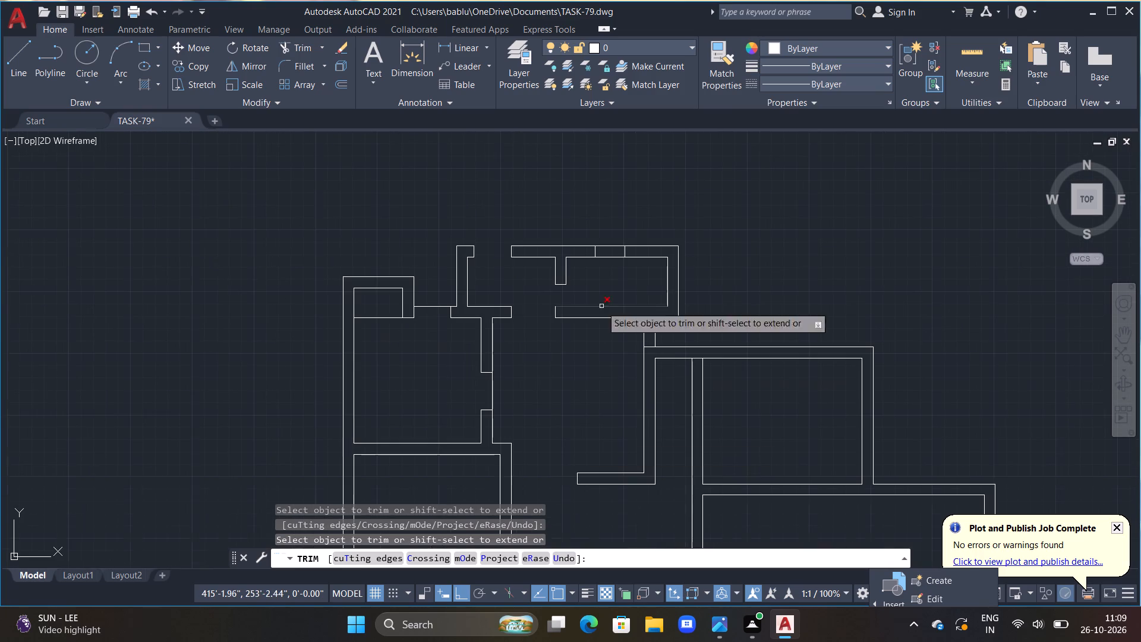
{"action": "key", "text": "Escape"}
{"action": "key", "text": "Escape"}
{"action": "key", "text": "Escape"}
{"action": "key", "text": "Escape"}
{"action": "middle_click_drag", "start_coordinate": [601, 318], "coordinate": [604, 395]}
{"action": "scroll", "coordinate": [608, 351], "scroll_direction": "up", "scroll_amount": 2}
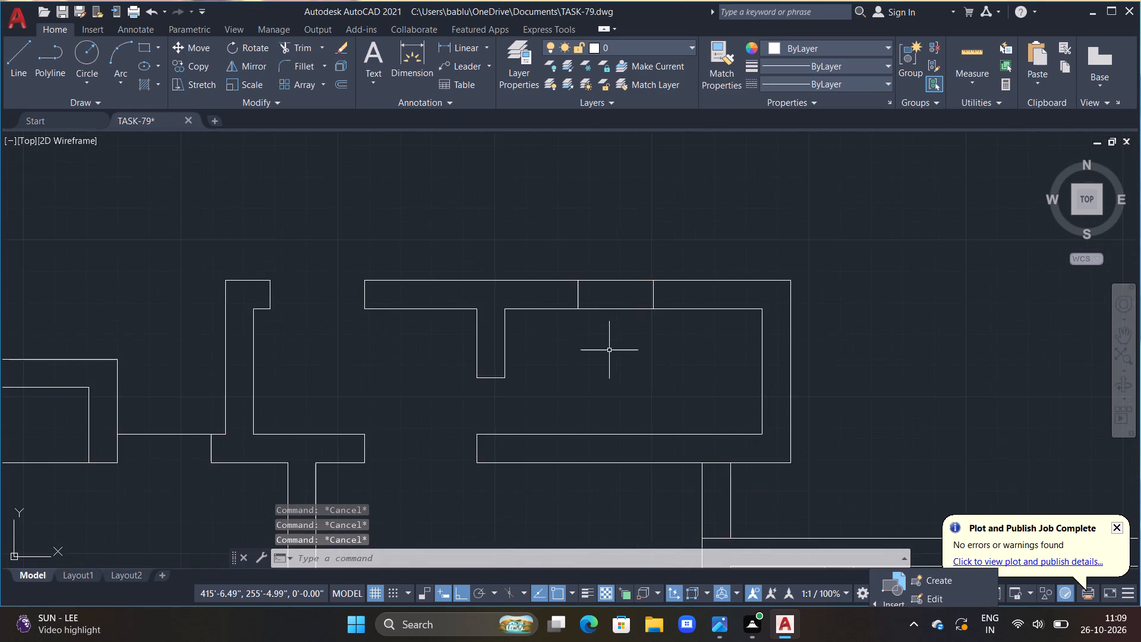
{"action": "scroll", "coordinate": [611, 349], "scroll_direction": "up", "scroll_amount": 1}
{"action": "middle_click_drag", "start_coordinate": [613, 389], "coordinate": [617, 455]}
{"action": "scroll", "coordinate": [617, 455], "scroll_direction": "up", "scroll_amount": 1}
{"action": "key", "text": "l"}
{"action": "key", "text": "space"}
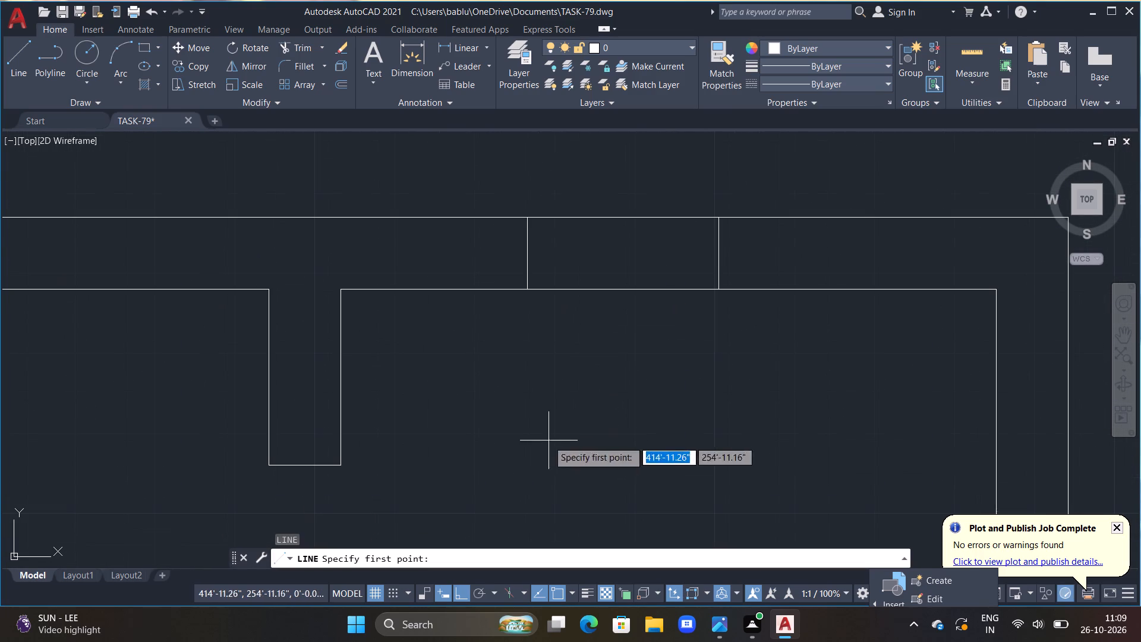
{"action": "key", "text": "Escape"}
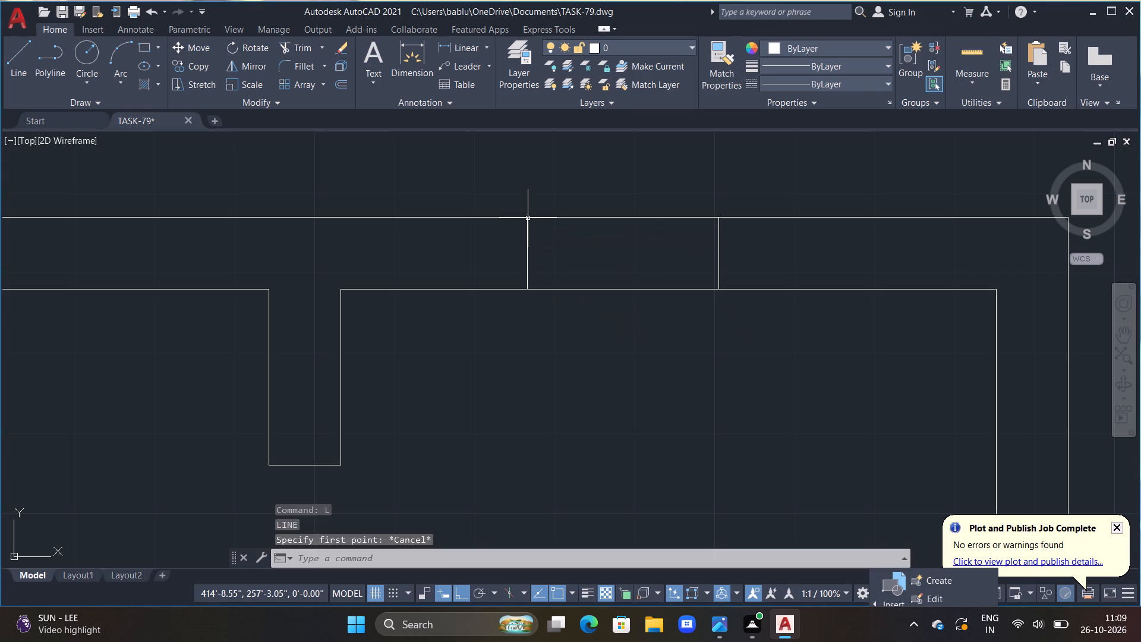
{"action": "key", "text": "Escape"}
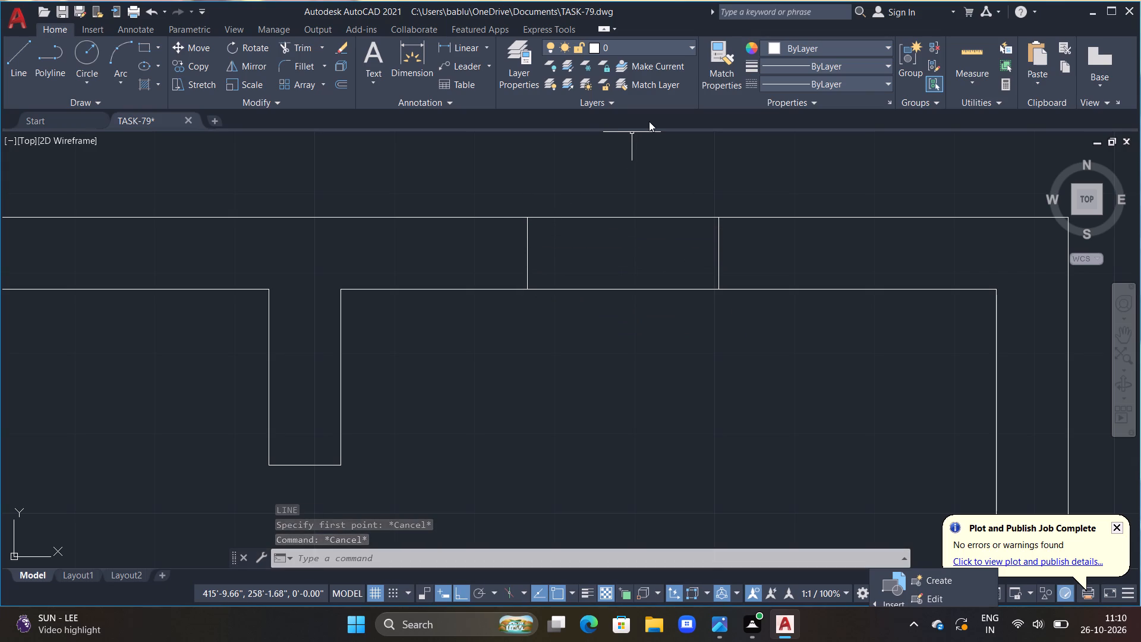
Set the current object color to yellow 244,238,81.
{"action": "left_click", "coordinate": [833, 42]}
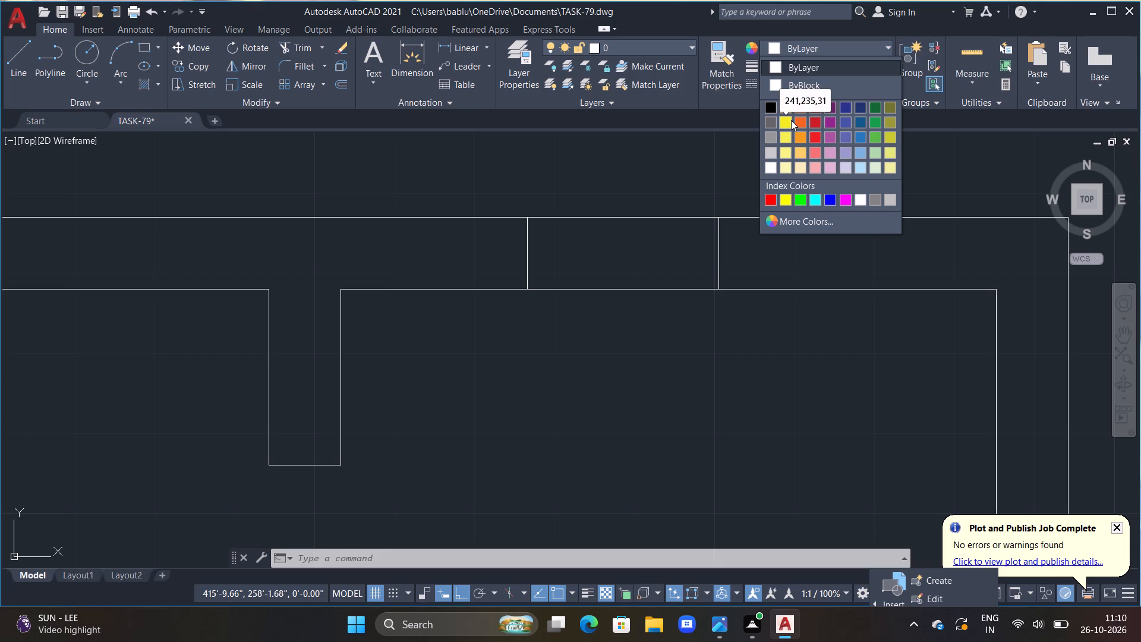
{"action": "left_click", "coordinate": [787, 136]}
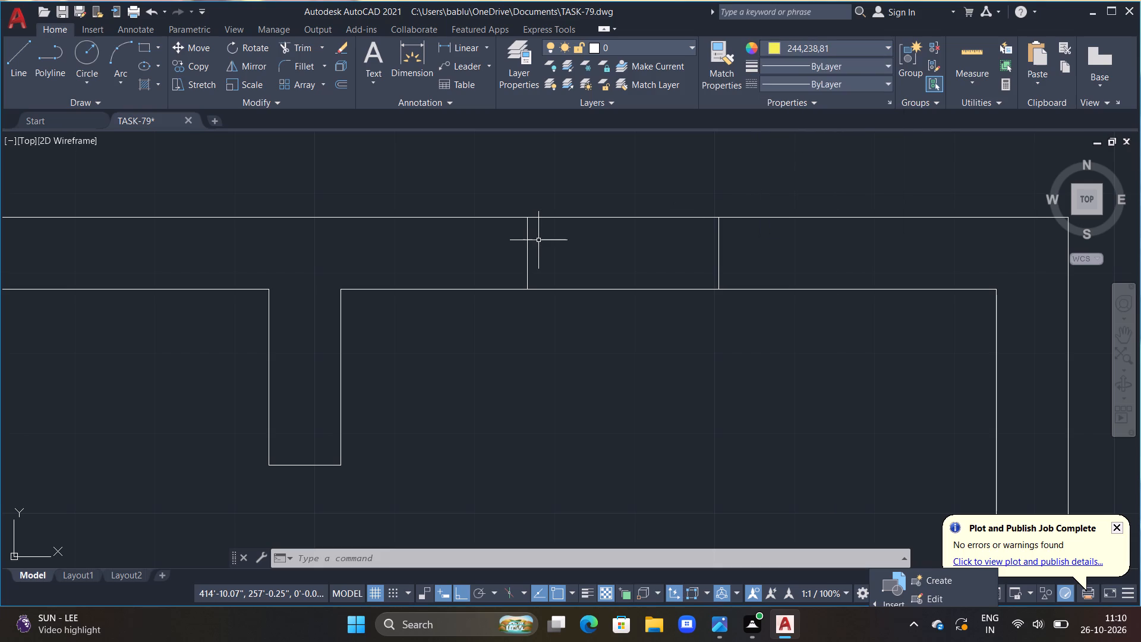
Draw a closed yellow window outline over the 2' section marked in the north wall, following both wall faces.
{"action": "type", "text": "L"}
{"action": "key", "text": "space"}
{"action": "left_click", "coordinate": [530, 216]}
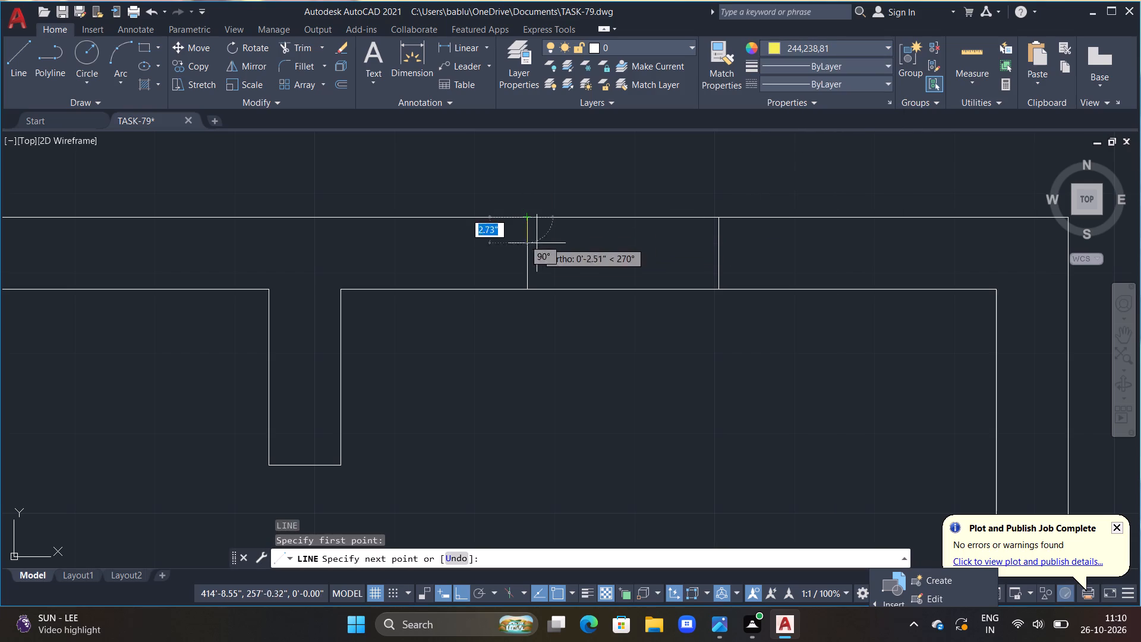
{"action": "double_click", "coordinate": [528, 288]}
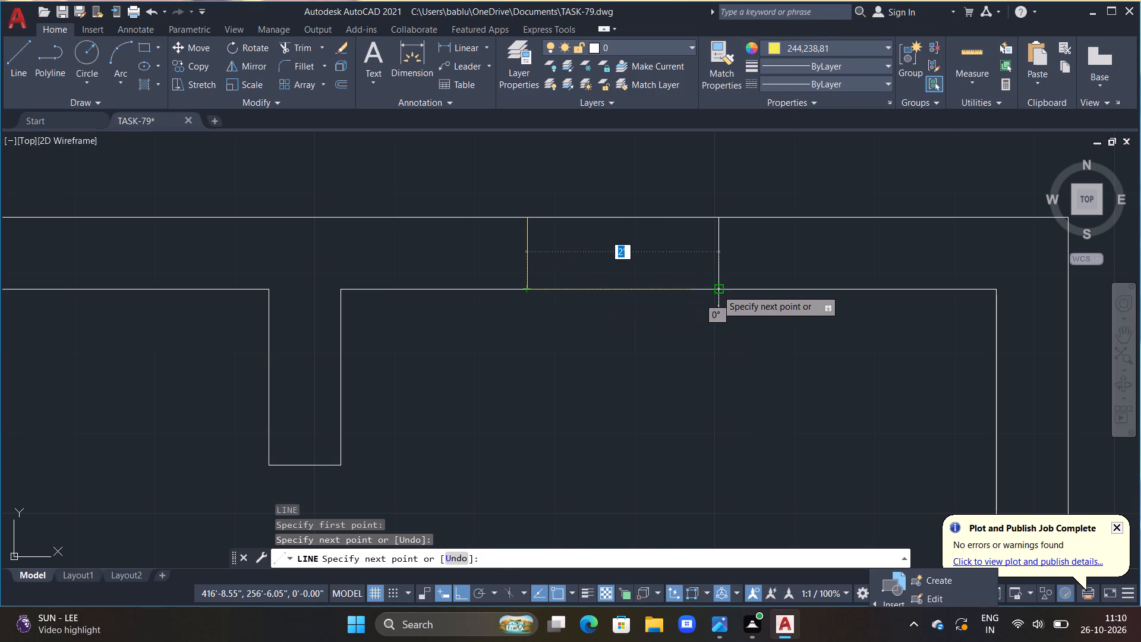
{"action": "left_click", "coordinate": [718, 289]}
{"action": "left_click", "coordinate": [718, 216]}
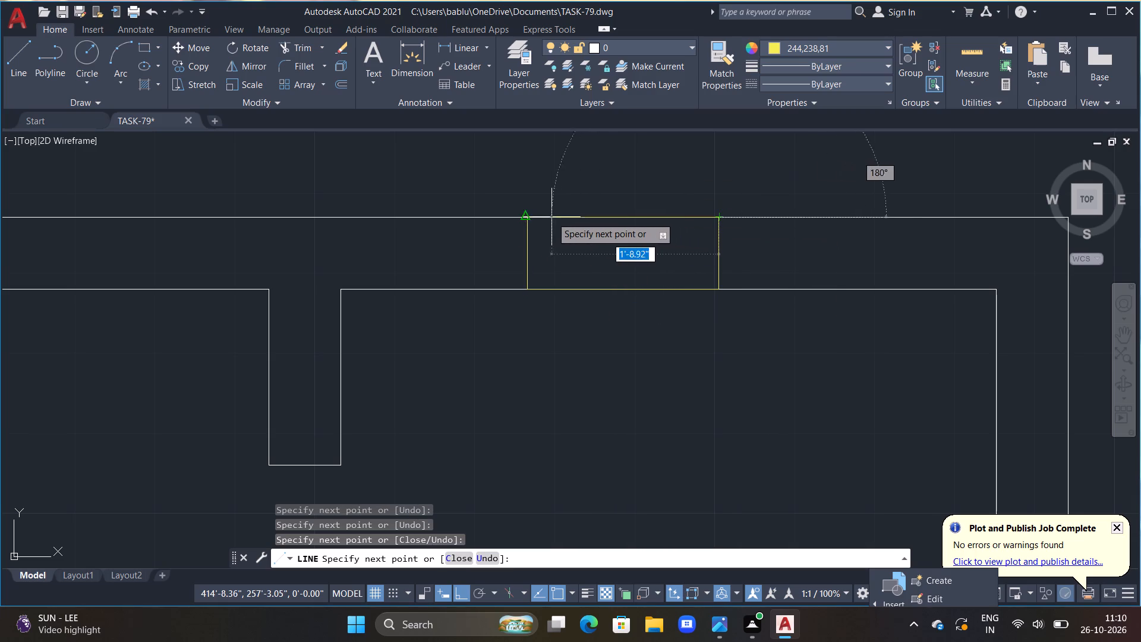
{"action": "left_click", "coordinate": [526, 218]}
{"action": "key", "text": "Escape"}
Draw a yellow horizontal line about 1'-10" long across the west wall of the northwest room.
{"action": "scroll", "coordinate": [538, 238], "scroll_direction": "down", "scroll_amount": 2}
{"action": "scroll", "coordinate": [559, 298], "scroll_direction": "down", "scroll_amount": 1}
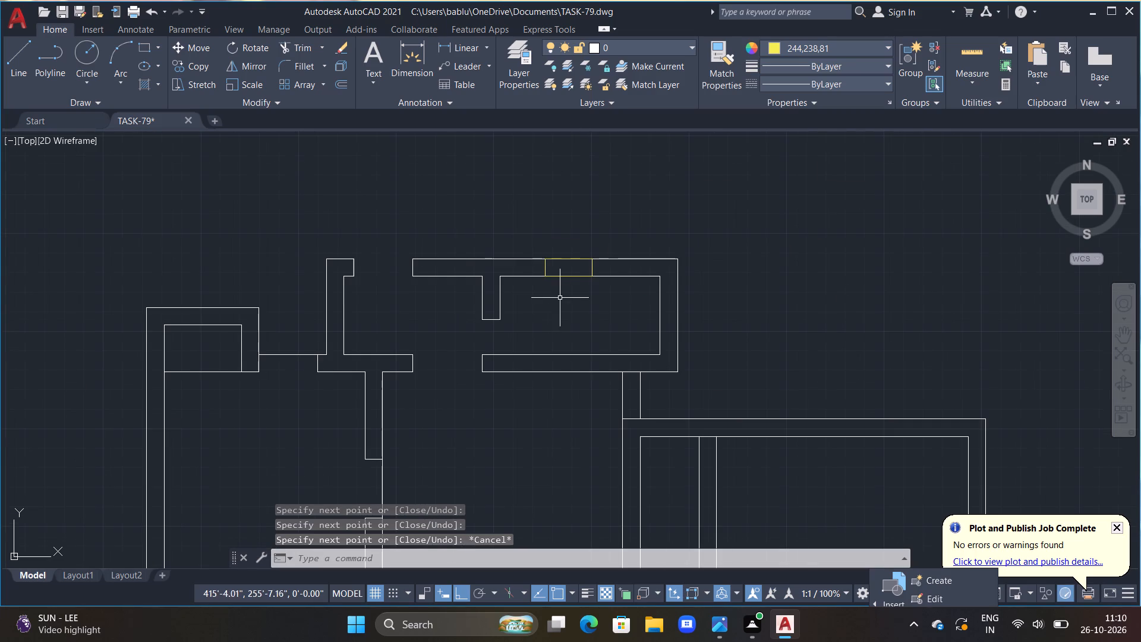
{"action": "scroll", "coordinate": [543, 380], "scroll_direction": "down", "scroll_amount": 1}
{"action": "middle_click_drag", "start_coordinate": [566, 357], "coordinate": [627, 301]}
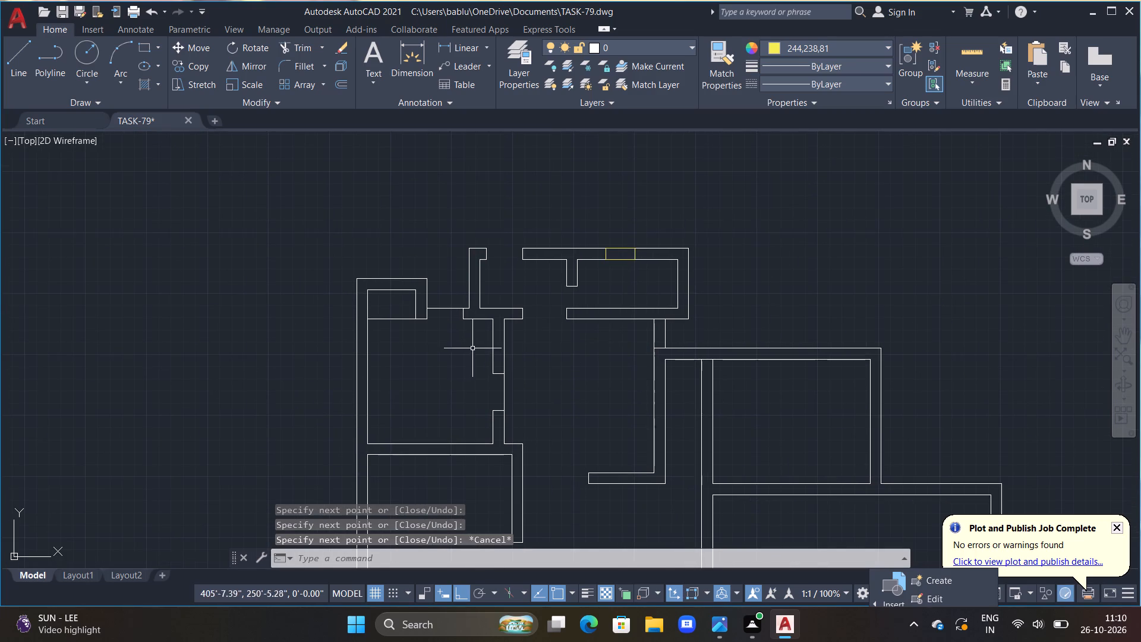
{"action": "middle_click_drag", "start_coordinate": [466, 358], "coordinate": [535, 328]}
{"action": "scroll", "coordinate": [476, 321], "scroll_direction": "up", "scroll_amount": 1}
{"action": "middle_click_drag", "start_coordinate": [475, 323], "coordinate": [566, 285]}
{"action": "scroll", "coordinate": [566, 288], "scroll_direction": "up", "scroll_amount": 1}
{"action": "key", "text": "l"}
{"action": "key", "text": "space"}
{"action": "left_click_drag", "start_coordinate": [427, 288], "coordinate": [441, 288]}
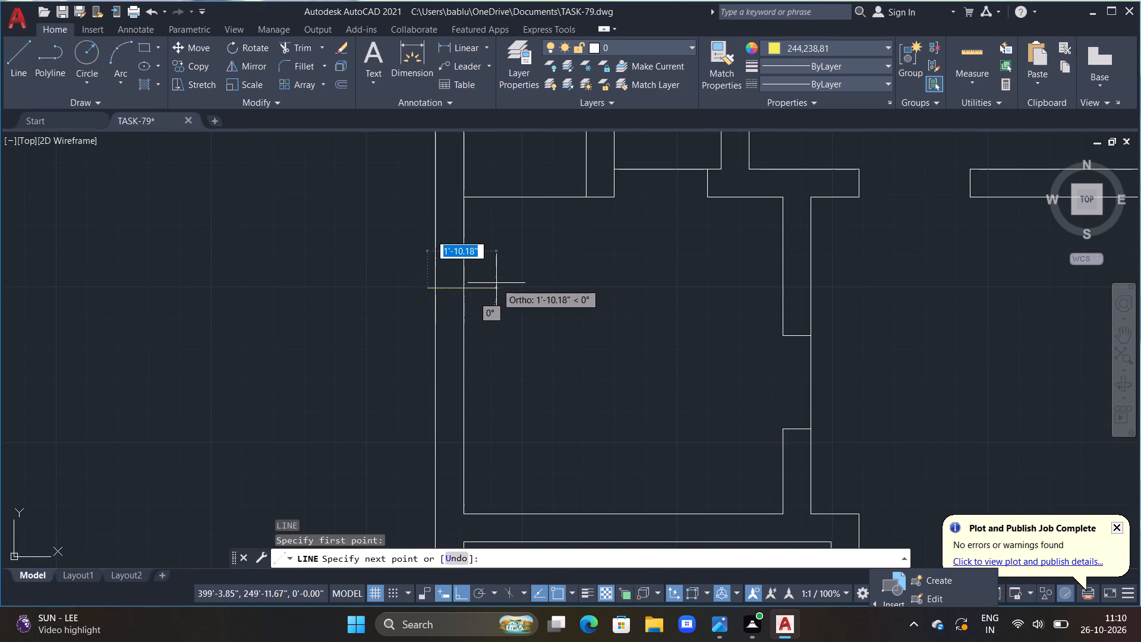
{"action": "left_click", "coordinate": [496, 283]}
{"action": "key", "text": "Escape"}
Trim the yellow line where it extends past both faces of the west wall.
{"action": "type", "text": "TR R"}
{"action": "left_click_drag", "start_coordinate": [490, 277], "coordinate": [488, 350]}
{"action": "key", "text": "Escape"}
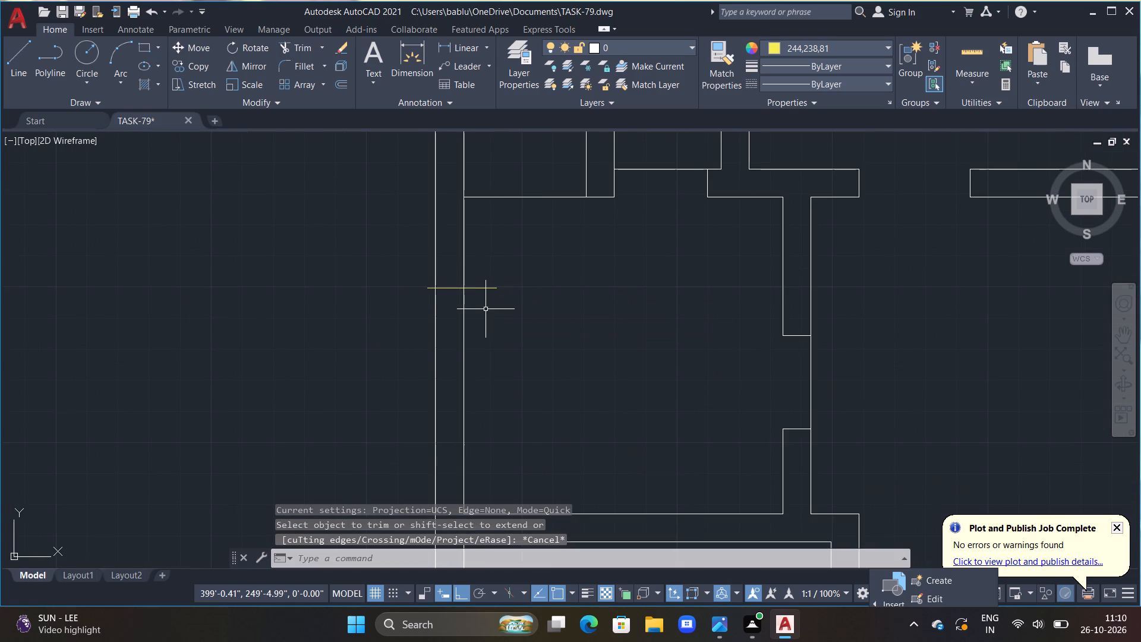
{"action": "type", "text": "TR"}
{"action": "key", "text": "space"}
{"action": "left_click_drag", "start_coordinate": [477, 281], "coordinate": [500, 347]}
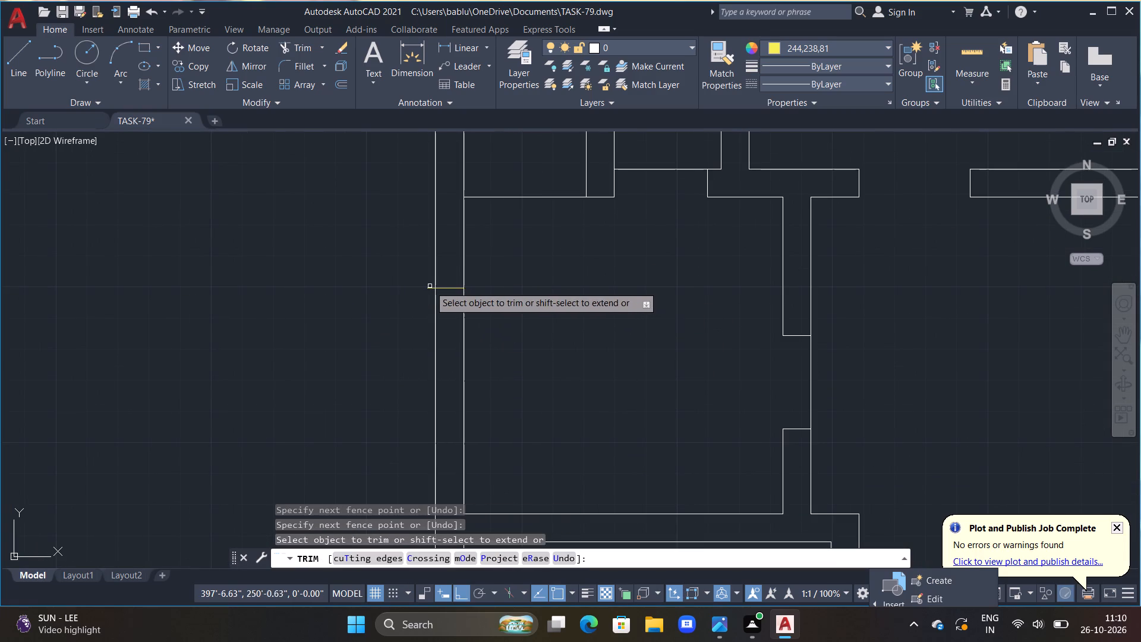
{"action": "left_click", "coordinate": [430, 289]}
{"action": "key", "text": "Escape"}
Complete a 4' long yellow window outline in the west wall, running south from the trimmed line and back along the inner face.
{"action": "middle_click_drag", "start_coordinate": [439, 260], "coordinate": [469, 227]}
{"action": "key", "text": "l"}
{"action": "key", "text": "space"}
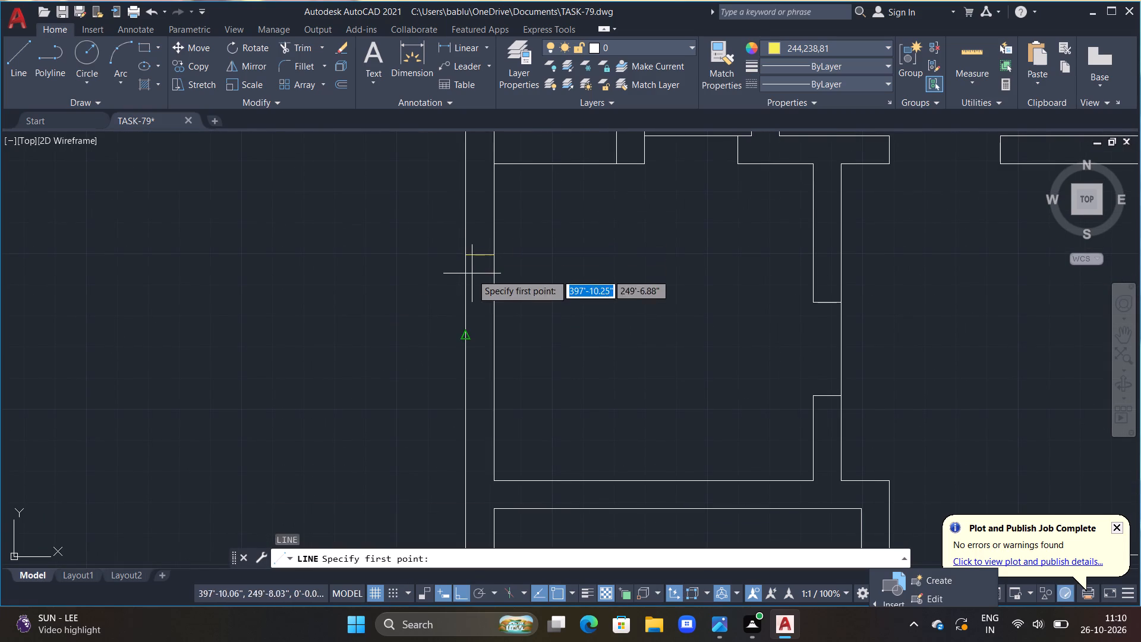
{"action": "left_click", "coordinate": [467, 257]}
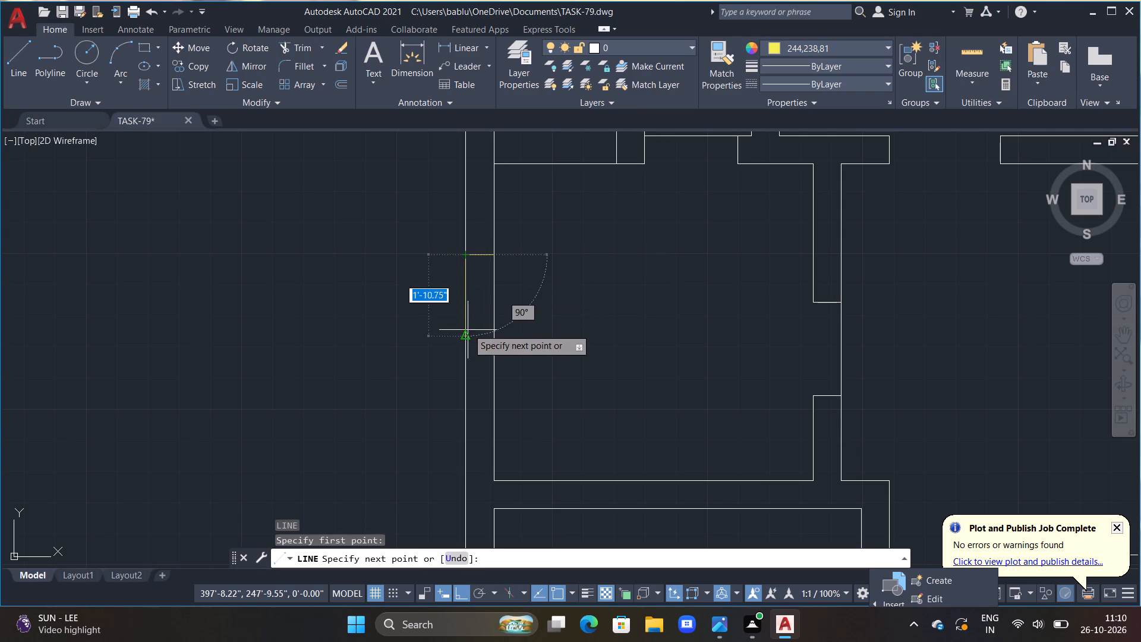
{"action": "type", "text": "4'"}
{"action": "key", "text": "Return"}
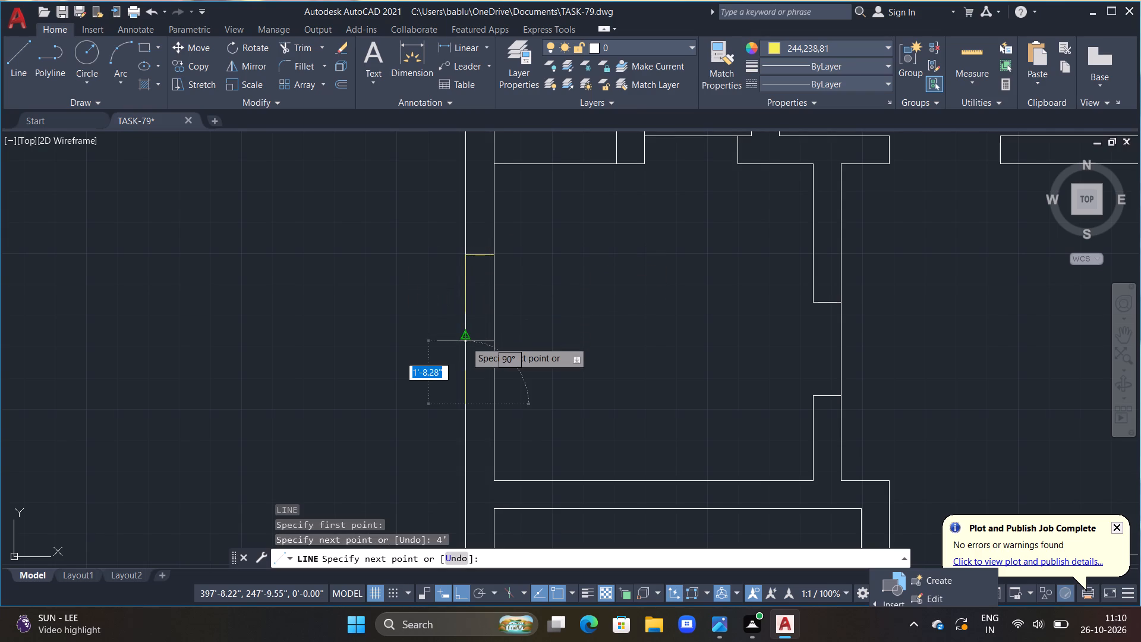
{"action": "left_click", "coordinate": [496, 405]}
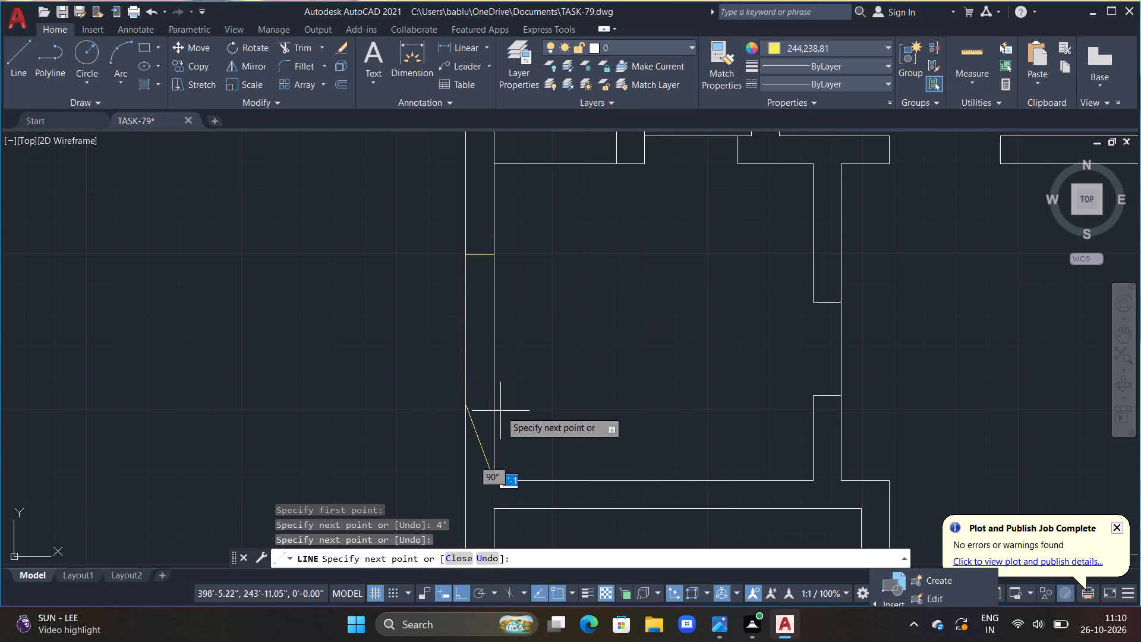
{"action": "key", "text": "ctrl+z"}
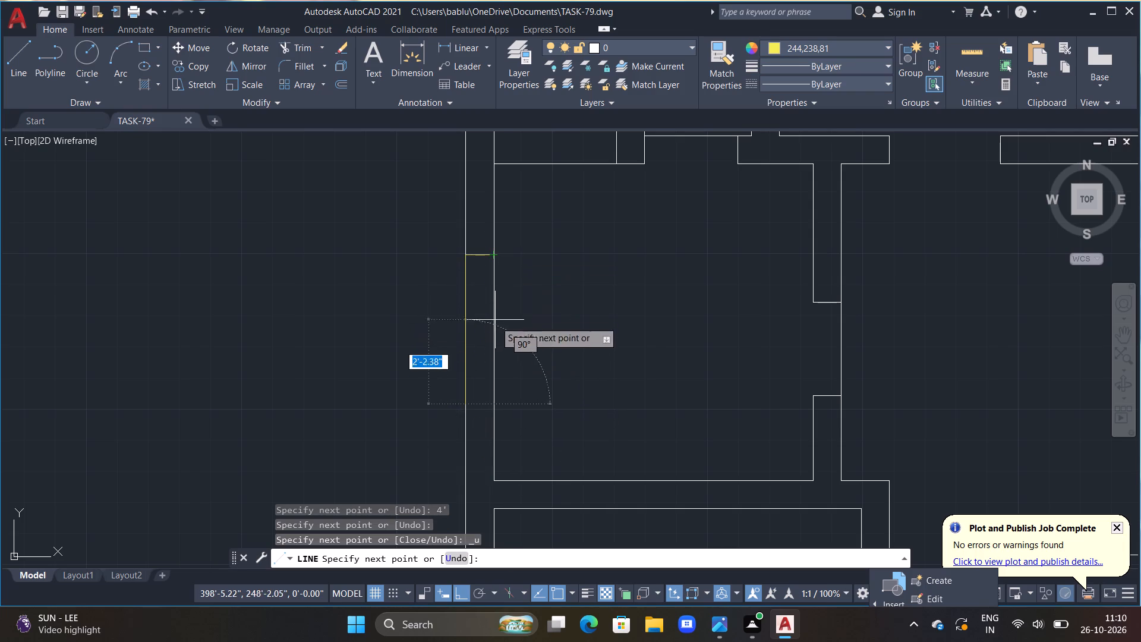
{"action": "left_click", "coordinate": [494, 405]}
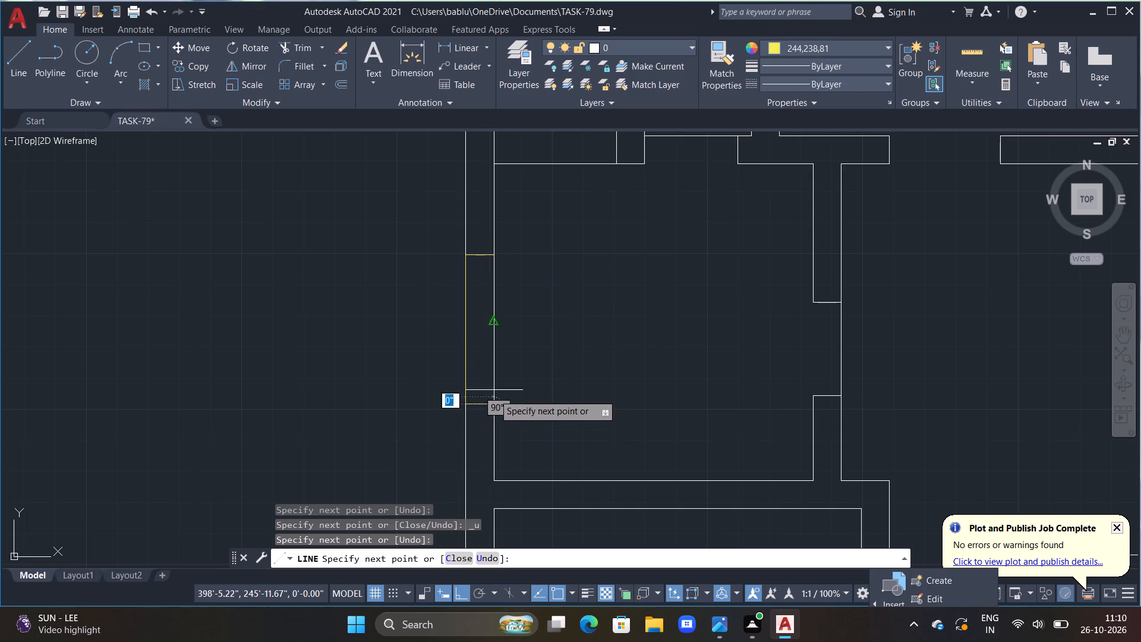
{"action": "left_click", "coordinate": [499, 255]}
{"action": "key", "text": "Escape"}
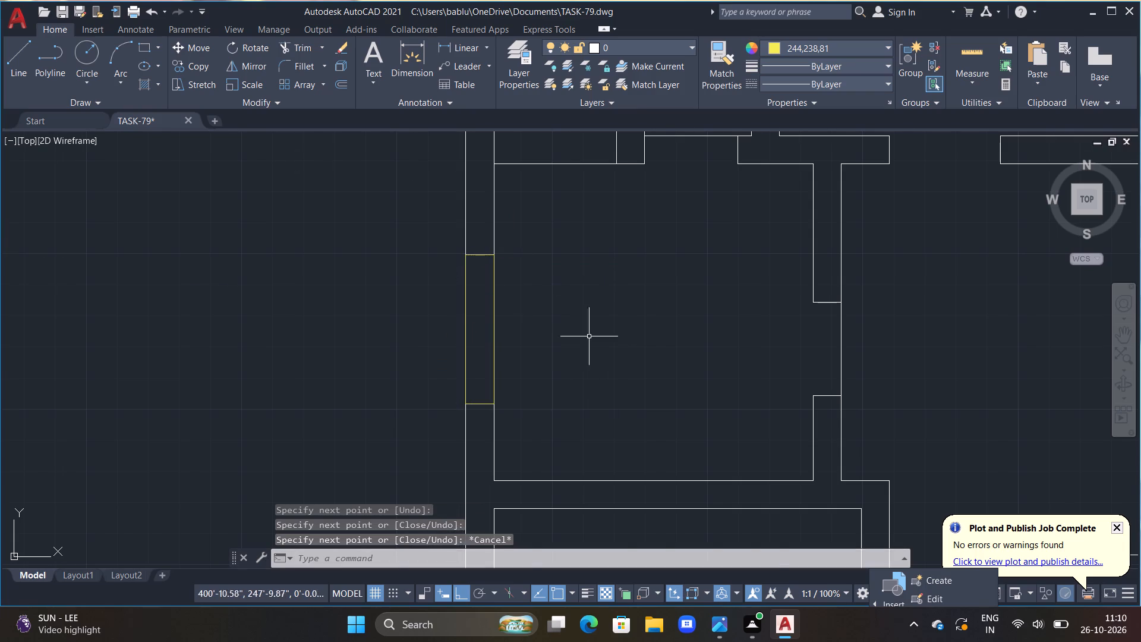
{"action": "scroll", "coordinate": [595, 345], "scroll_direction": "down", "scroll_amount": 2}
{"action": "middle_click_drag", "start_coordinate": [613, 357], "coordinate": [568, 305]}
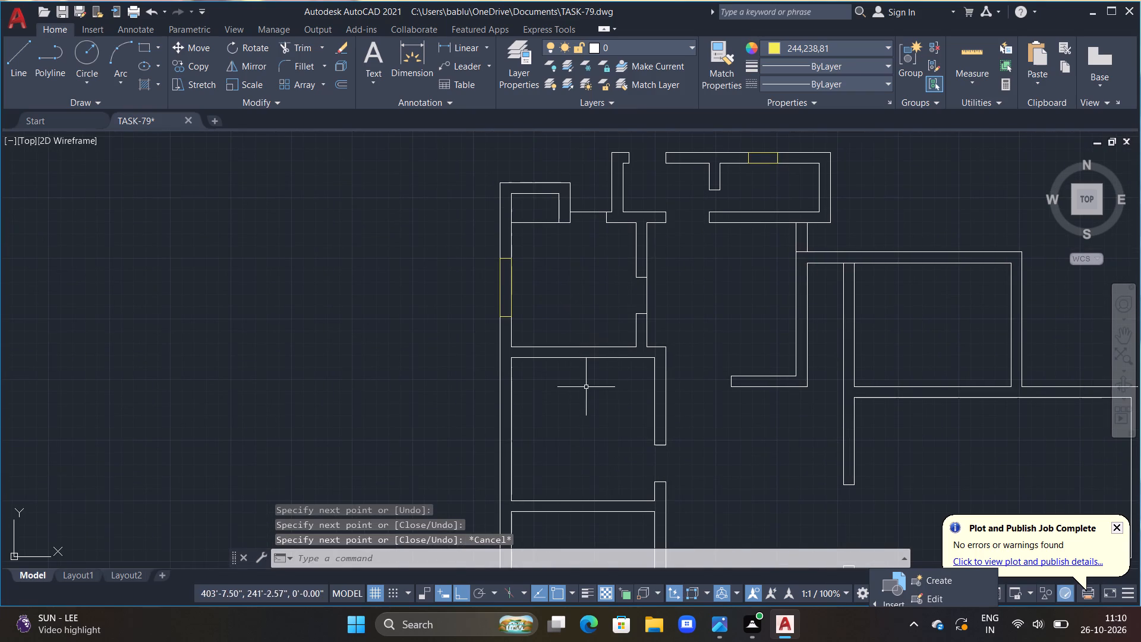
Draw a yellow horizontal line across the west wall of the second room from the north, trimmed to both wall faces.
{"action": "middle_click_drag", "start_coordinate": [585, 396], "coordinate": [584, 316]}
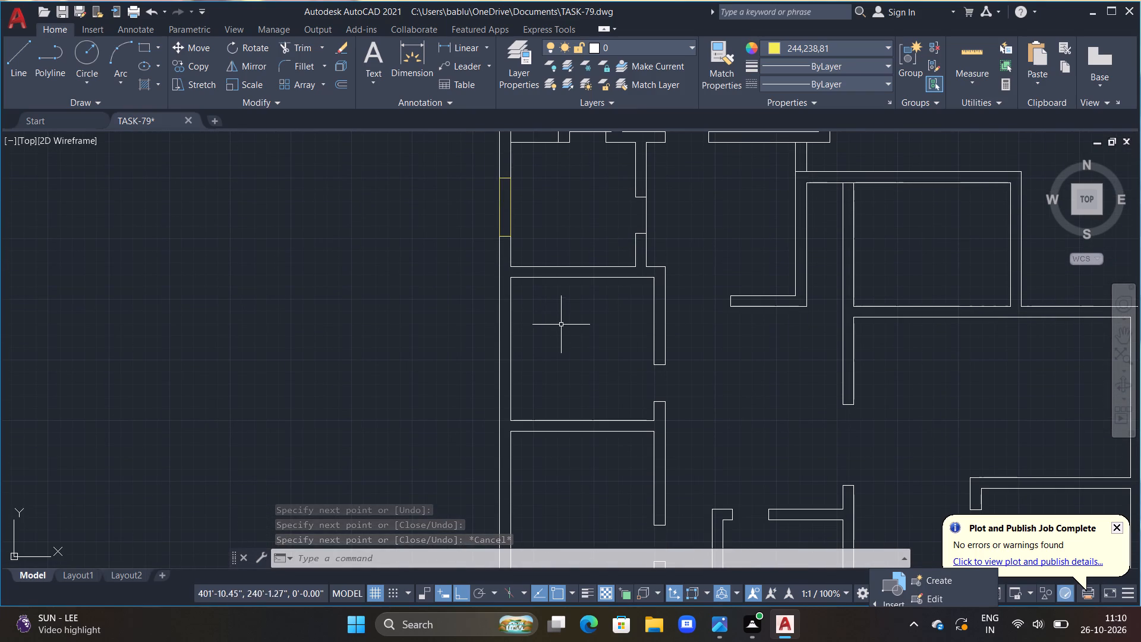
{"action": "middle_click_drag", "start_coordinate": [562, 325], "coordinate": [582, 274]}
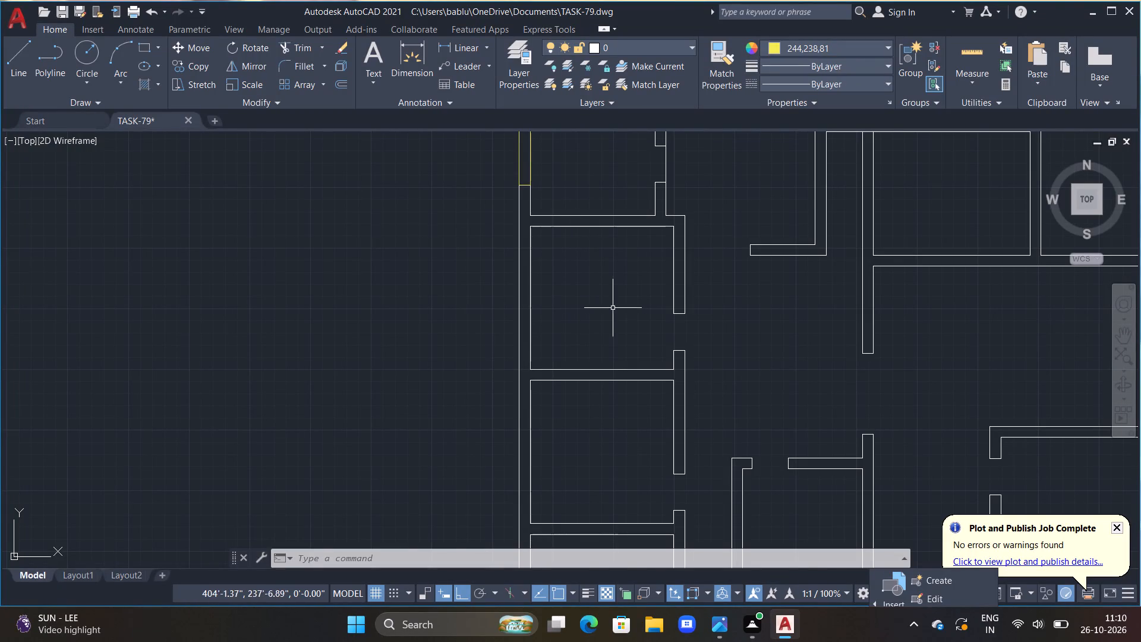
{"action": "middle_click_drag", "start_coordinate": [589, 330], "coordinate": [609, 261]}
{"action": "middle_click_drag", "start_coordinate": [610, 275], "coordinate": [654, 374]}
{"action": "scroll", "coordinate": [718, 399], "scroll_direction": "up", "scroll_amount": 1}
{"action": "scroll", "coordinate": [713, 392], "scroll_direction": "down", "scroll_amount": 1}
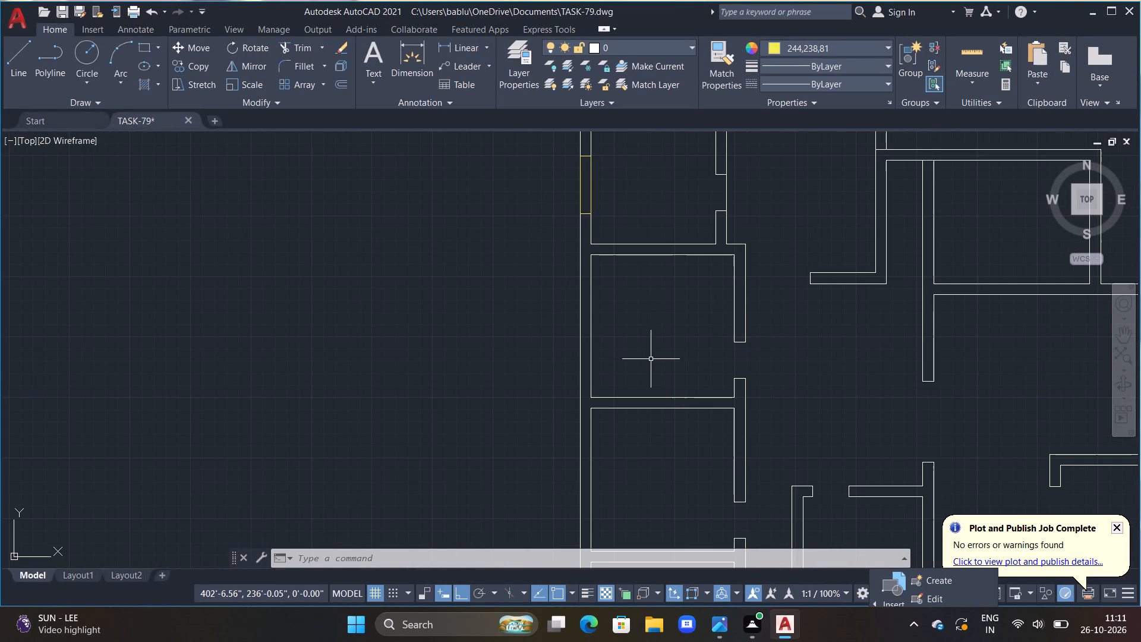
{"action": "type", "text": "L"}
{"action": "key", "text": "space"}
{"action": "middle_click", "coordinate": [635, 376]}
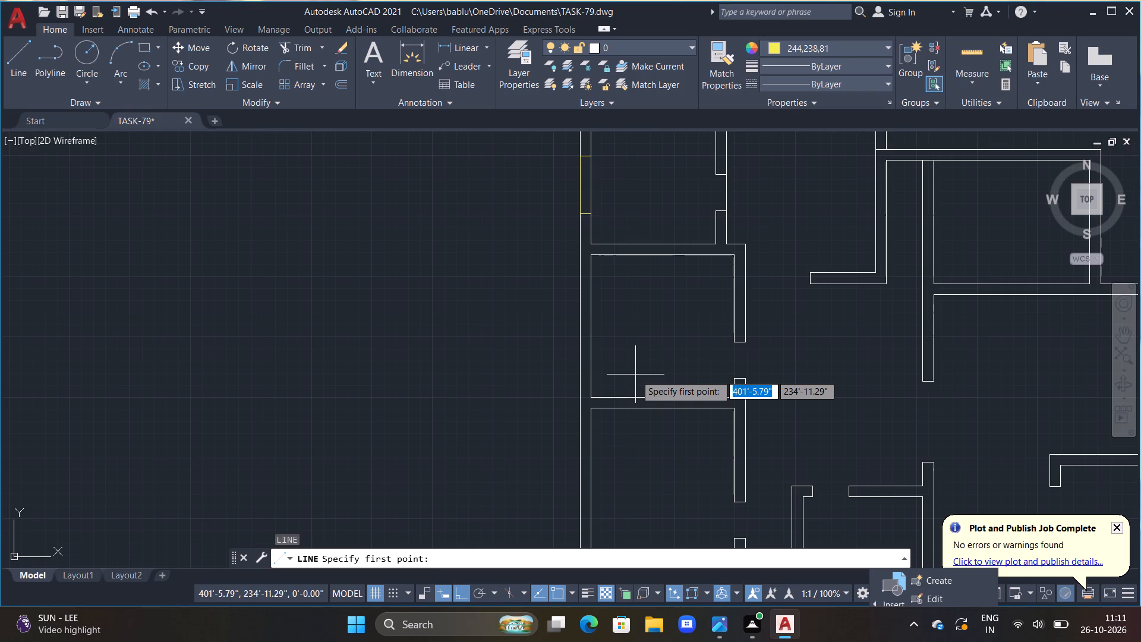
{"action": "scroll", "coordinate": [637, 320], "scroll_direction": "down", "scroll_amount": 2}
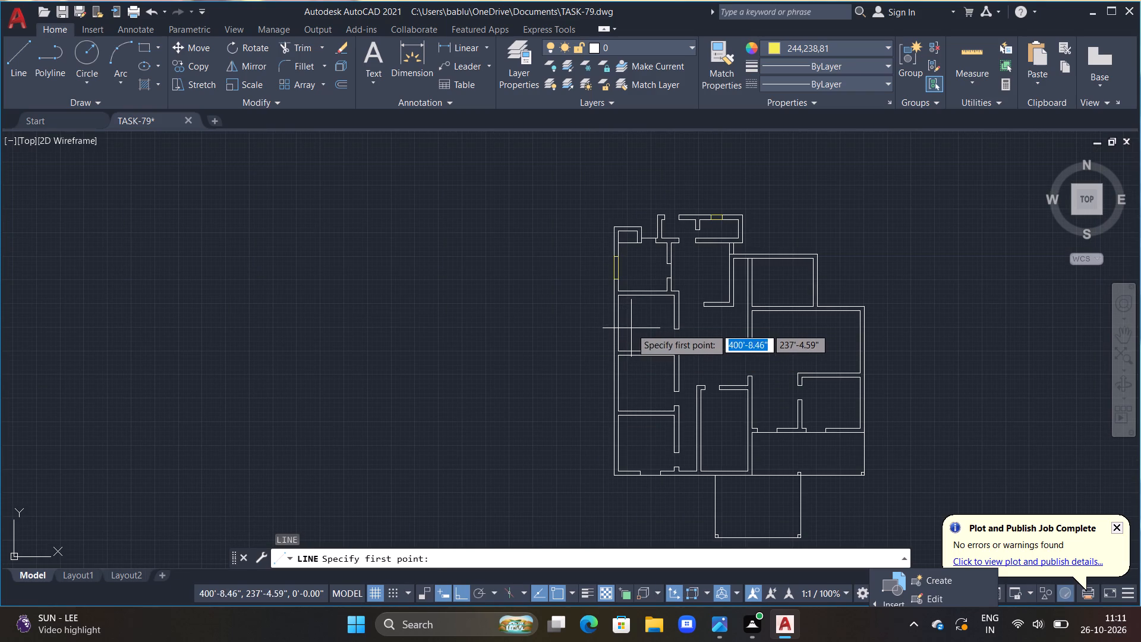
{"action": "scroll", "coordinate": [626, 322], "scroll_direction": "up", "scroll_amount": 3}
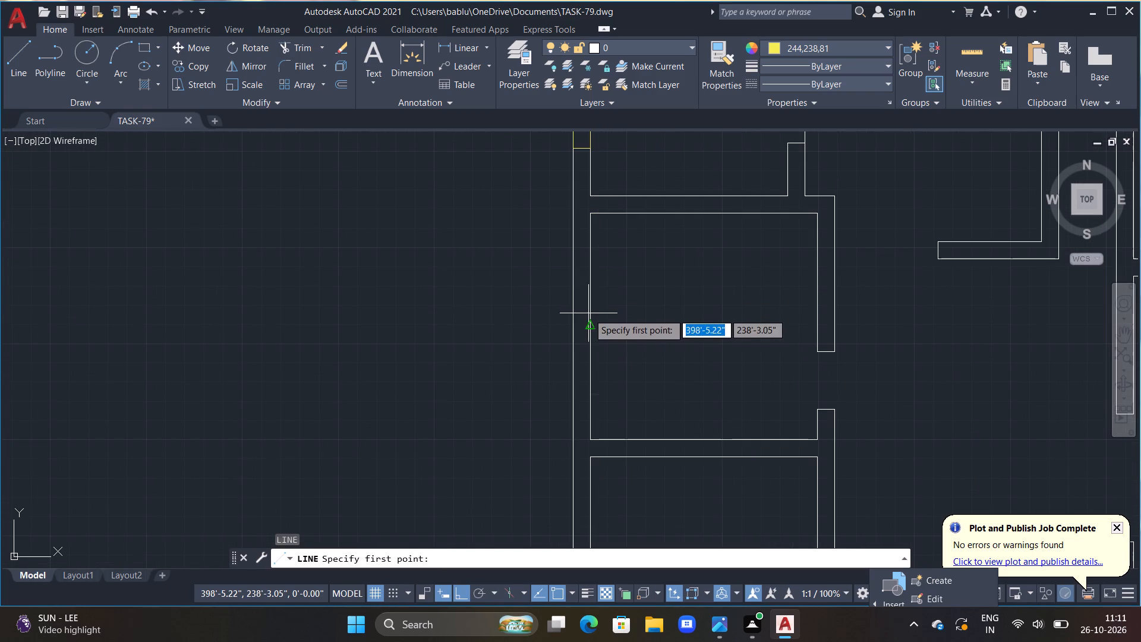
{"action": "left_click", "coordinate": [589, 277]}
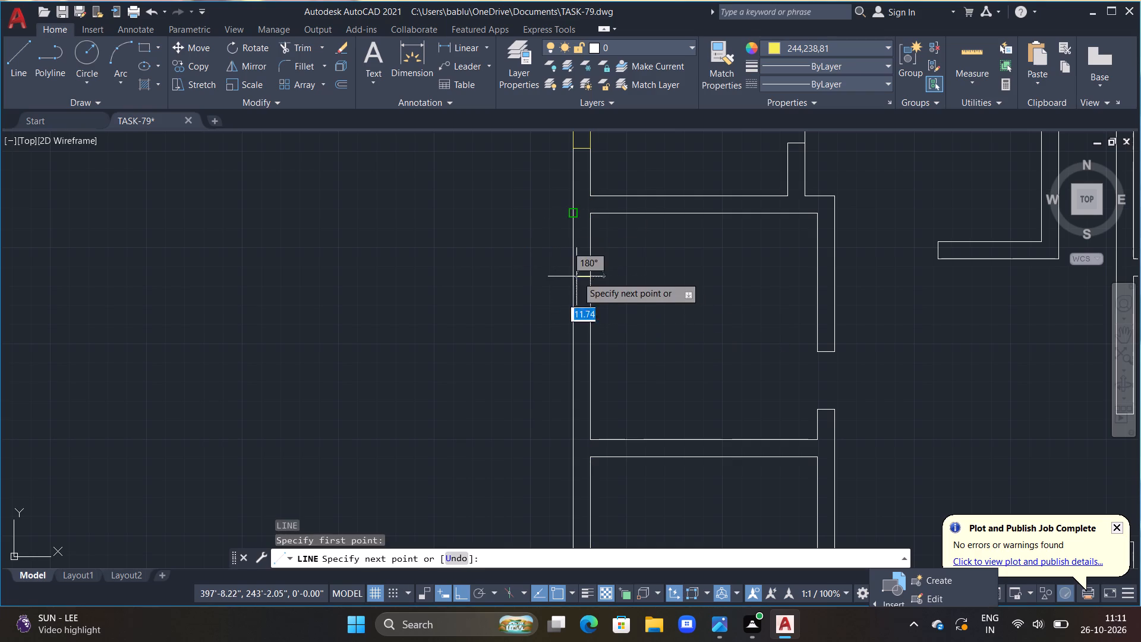
{"action": "left_click", "coordinate": [560, 279]}
{"action": "key", "text": "Escape"}
{"action": "type", "text": "TR"}
{"action": "key", "text": "space"}
{"action": "left_click_drag", "start_coordinate": [563, 271], "coordinate": [561, 322]}
{"action": "key", "text": "Escape"}
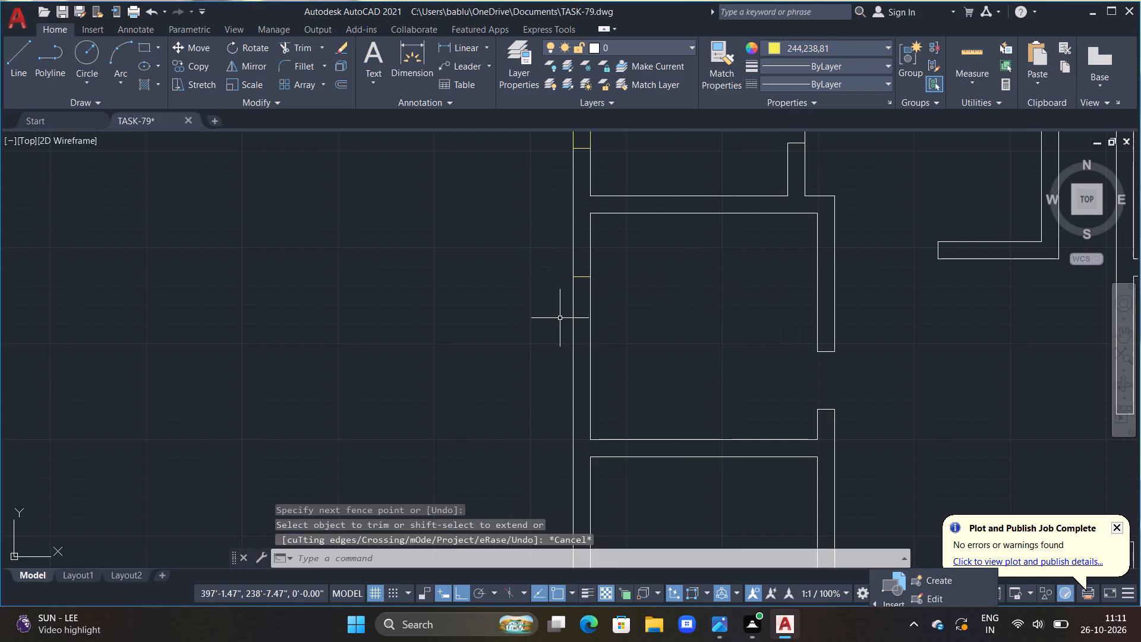
Complete a 4' long yellow window outline running south from that line along the outer face and back along the inner face.
{"action": "type", "text": "L"}
{"action": "key", "text": "space"}
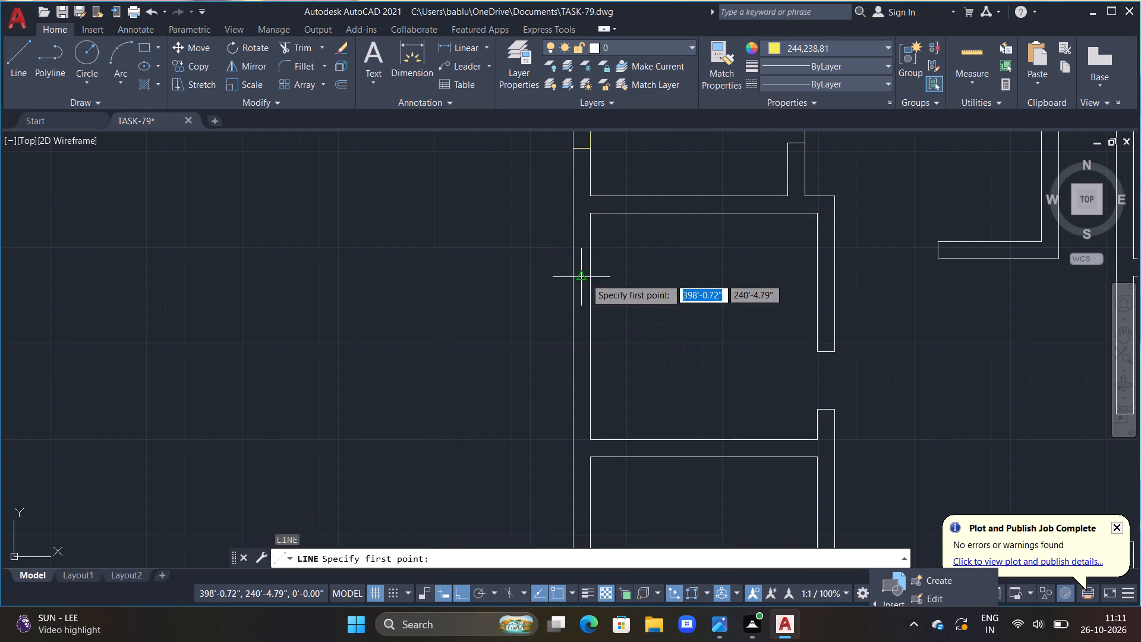
{"action": "left_click", "coordinate": [571, 278]}
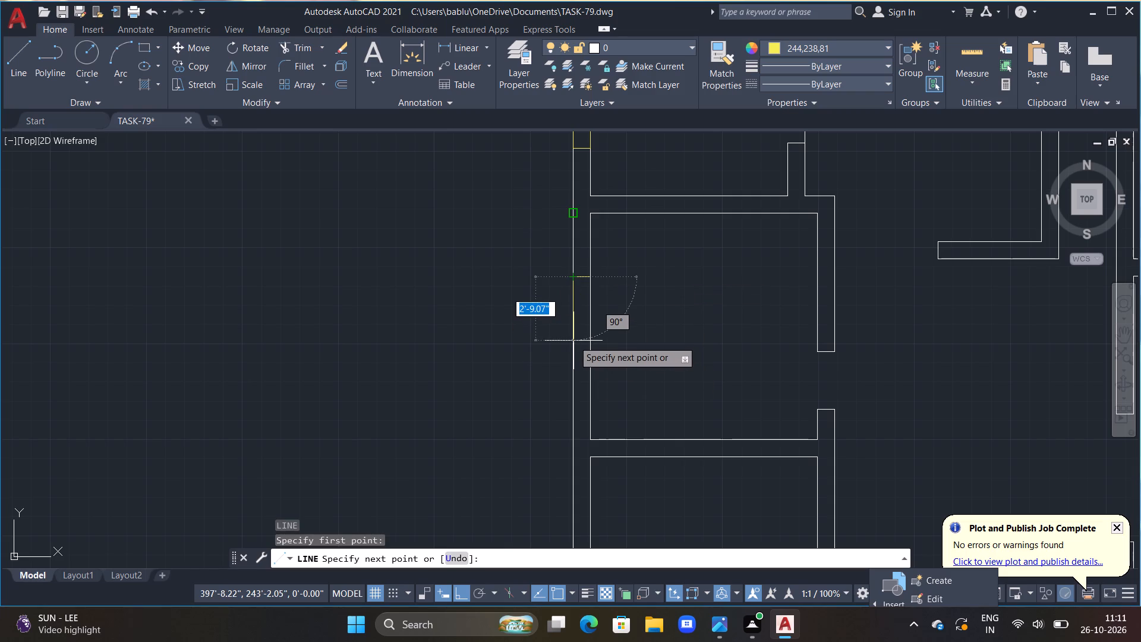
{"action": "type", "text": "4'"}
{"action": "key", "text": "Return"}
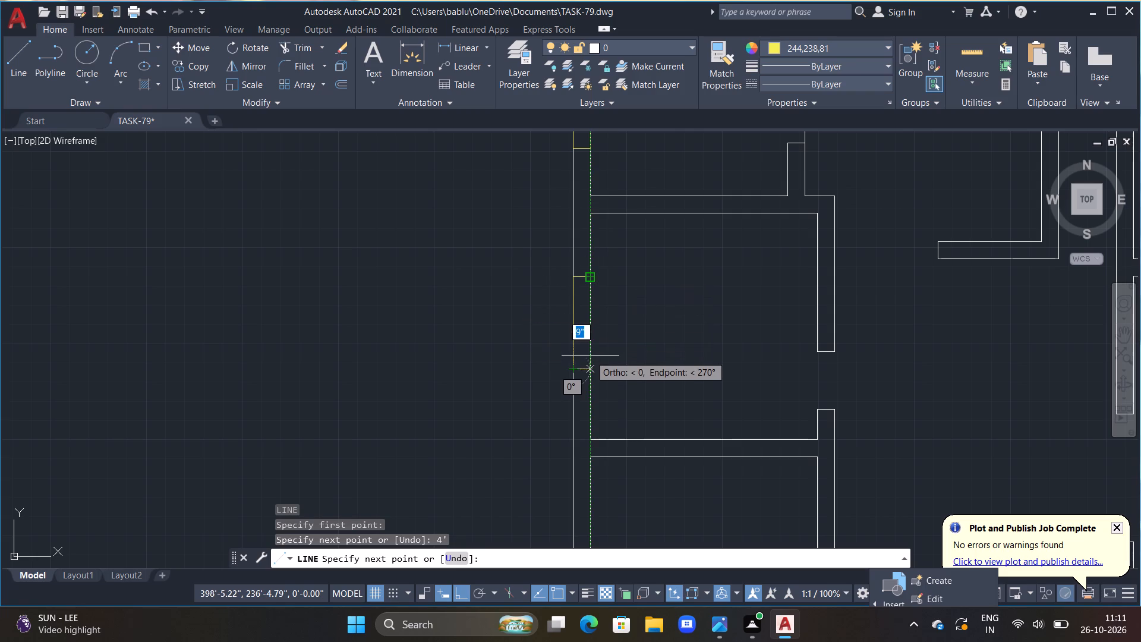
{"action": "left_click", "coordinate": [590, 370]}
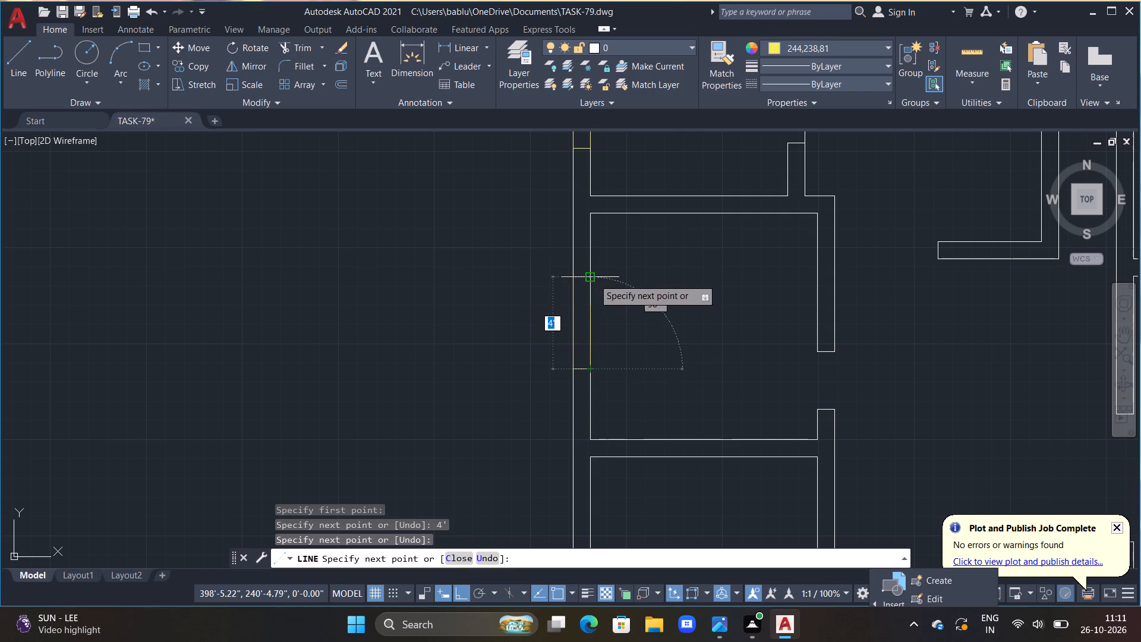
{"action": "left_click", "coordinate": [592, 278]}
{"action": "key", "text": "Escape"}
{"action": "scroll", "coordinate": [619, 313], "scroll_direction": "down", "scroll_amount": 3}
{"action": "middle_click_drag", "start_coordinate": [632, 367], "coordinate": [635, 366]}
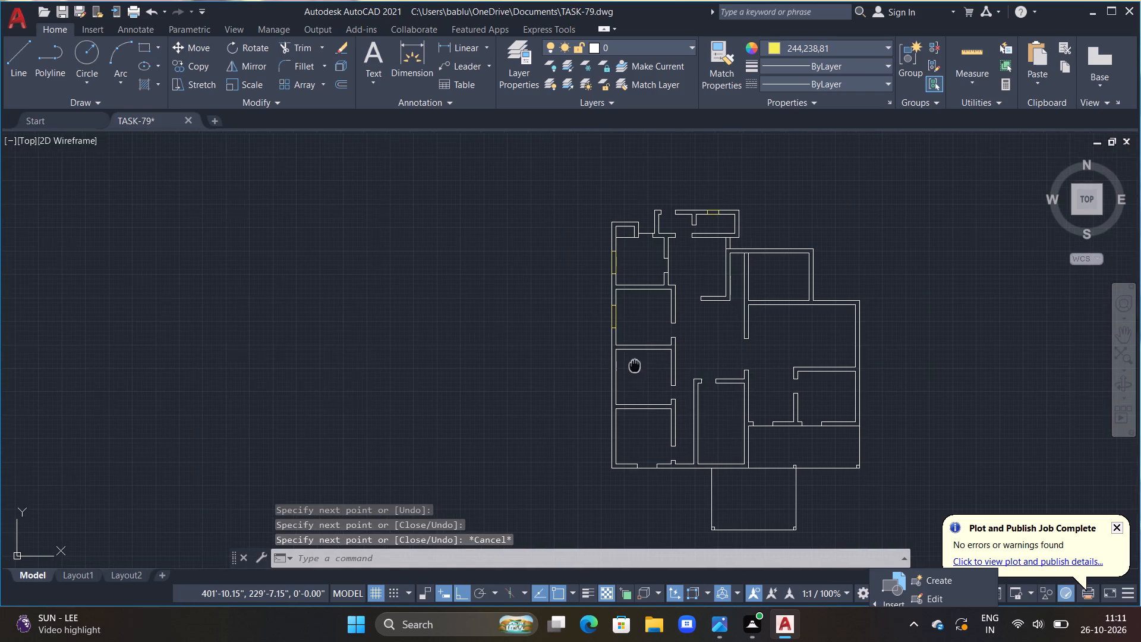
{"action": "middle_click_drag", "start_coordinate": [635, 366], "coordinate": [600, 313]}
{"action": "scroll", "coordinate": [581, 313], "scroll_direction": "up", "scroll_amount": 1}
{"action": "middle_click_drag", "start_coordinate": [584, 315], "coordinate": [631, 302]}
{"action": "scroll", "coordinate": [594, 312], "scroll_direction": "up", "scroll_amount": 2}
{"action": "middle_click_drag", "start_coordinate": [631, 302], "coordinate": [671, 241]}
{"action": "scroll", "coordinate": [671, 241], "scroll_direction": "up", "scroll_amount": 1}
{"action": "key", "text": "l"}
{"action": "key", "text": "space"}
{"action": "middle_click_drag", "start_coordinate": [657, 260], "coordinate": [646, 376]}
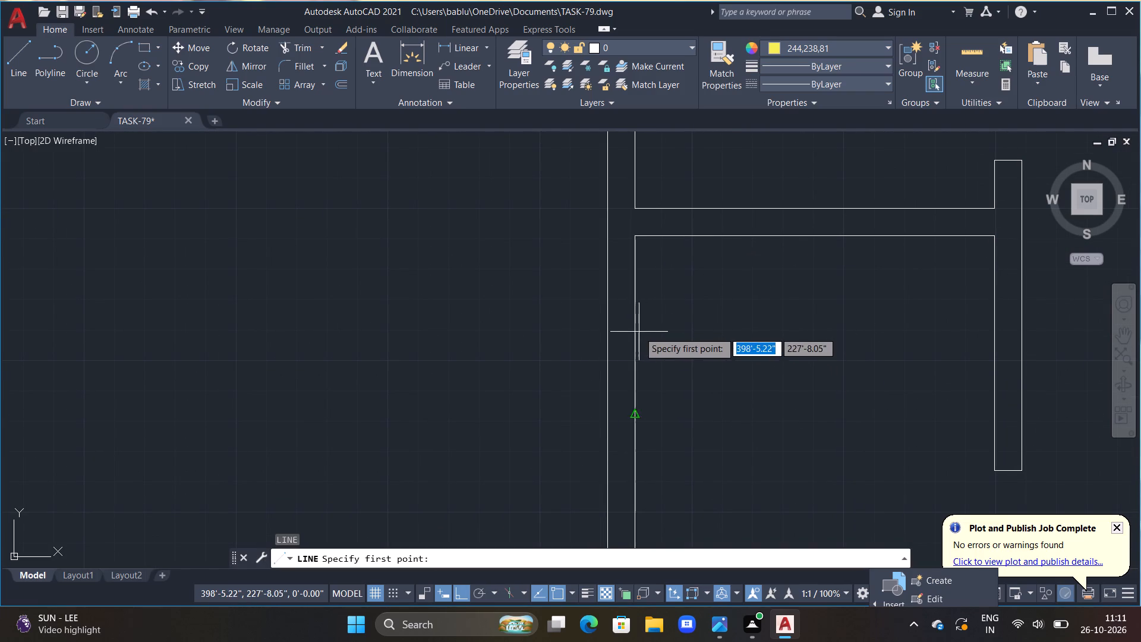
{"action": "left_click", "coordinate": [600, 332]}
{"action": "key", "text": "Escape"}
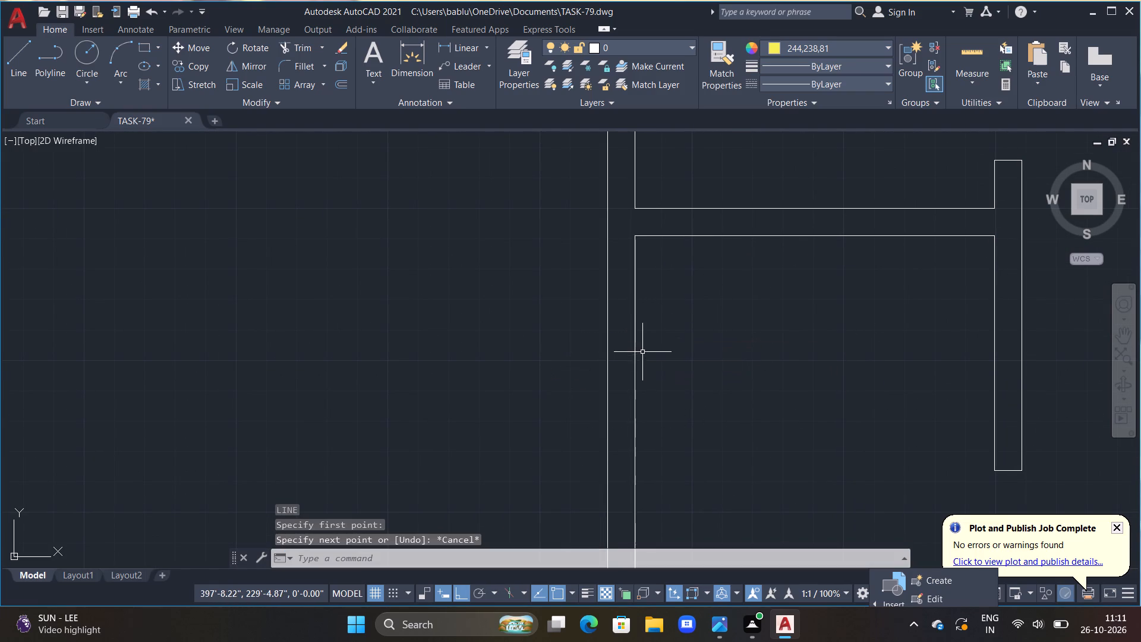
Draw a yellow horizontal line across the west wall of the third room from the north and trim it to both wall faces.
{"action": "type", "text": "L"}
{"action": "key", "text": "space"}
{"action": "left_click", "coordinate": [592, 335]}
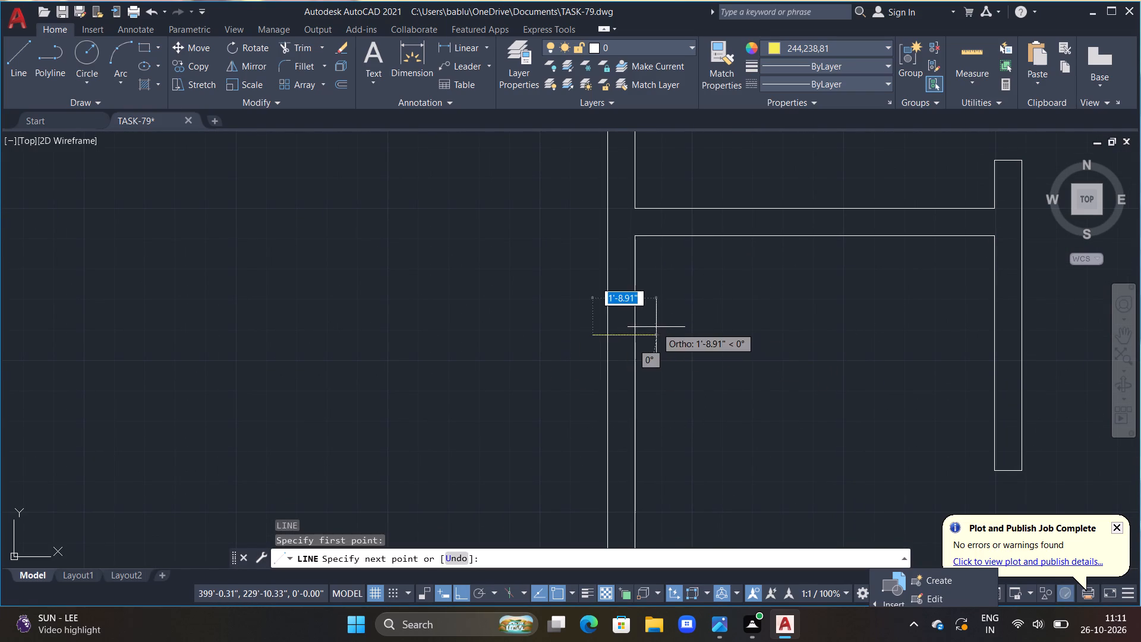
{"action": "left_click", "coordinate": [657, 327]}
{"action": "key", "text": "Escape"}
{"action": "type", "text": "TR"}
{"action": "key", "text": "space"}
{"action": "left_click_drag", "start_coordinate": [645, 324], "coordinate": [649, 363]}
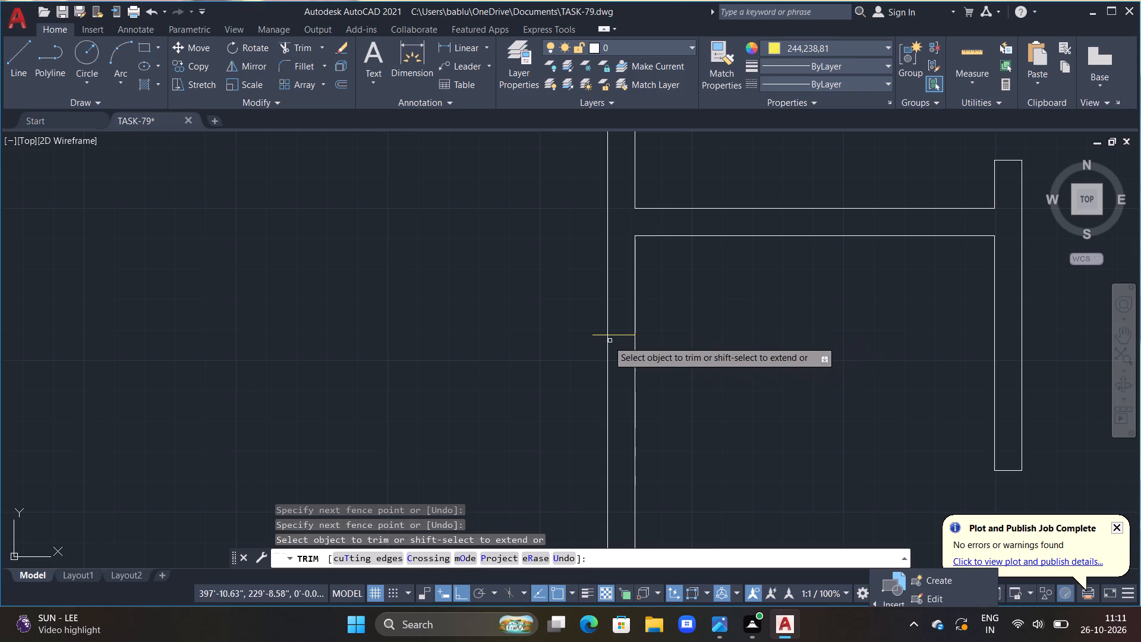
{"action": "double_click", "coordinate": [603, 337]}
{"action": "key", "text": "Escape"}
Complete a 4' long yellow window outline in the third room's west wall, running south from the trimmed line and back along the inner face.
{"action": "scroll", "coordinate": [549, 338], "scroll_direction": "down", "scroll_amount": 3}
{"action": "scroll", "coordinate": [552, 338], "scroll_direction": "up", "scroll_amount": 1}
{"action": "middle_click_drag", "start_coordinate": [549, 341], "coordinate": [534, 291]}
{"action": "key", "text": "Escape"}
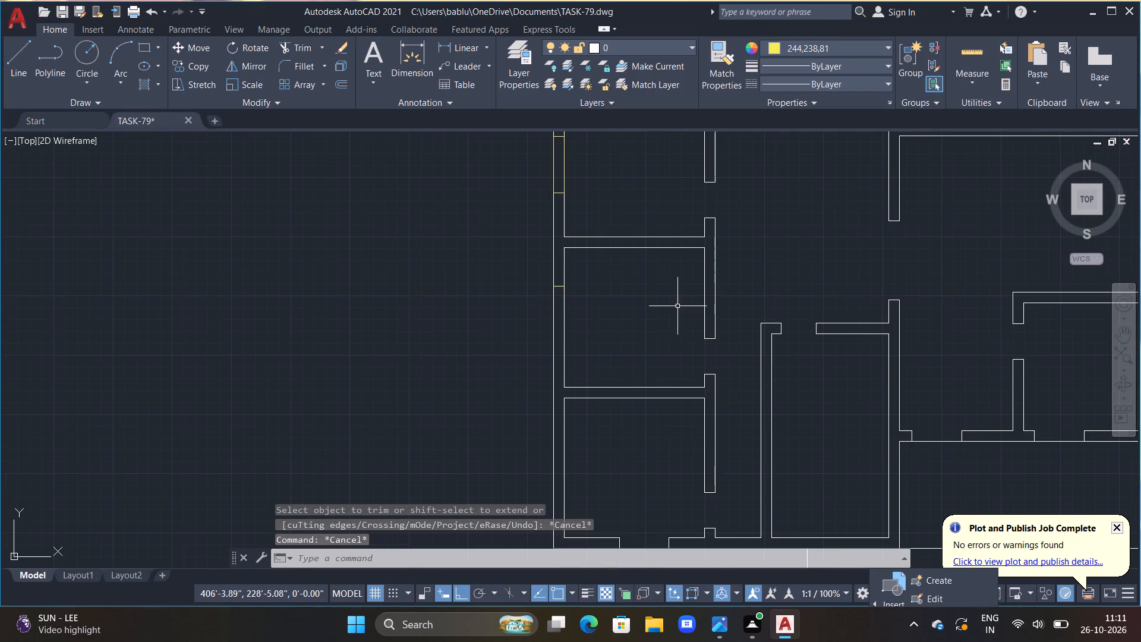
{"action": "type", "text": "L"}
{"action": "key", "text": "space"}
{"action": "left_click", "coordinate": [556, 289]}
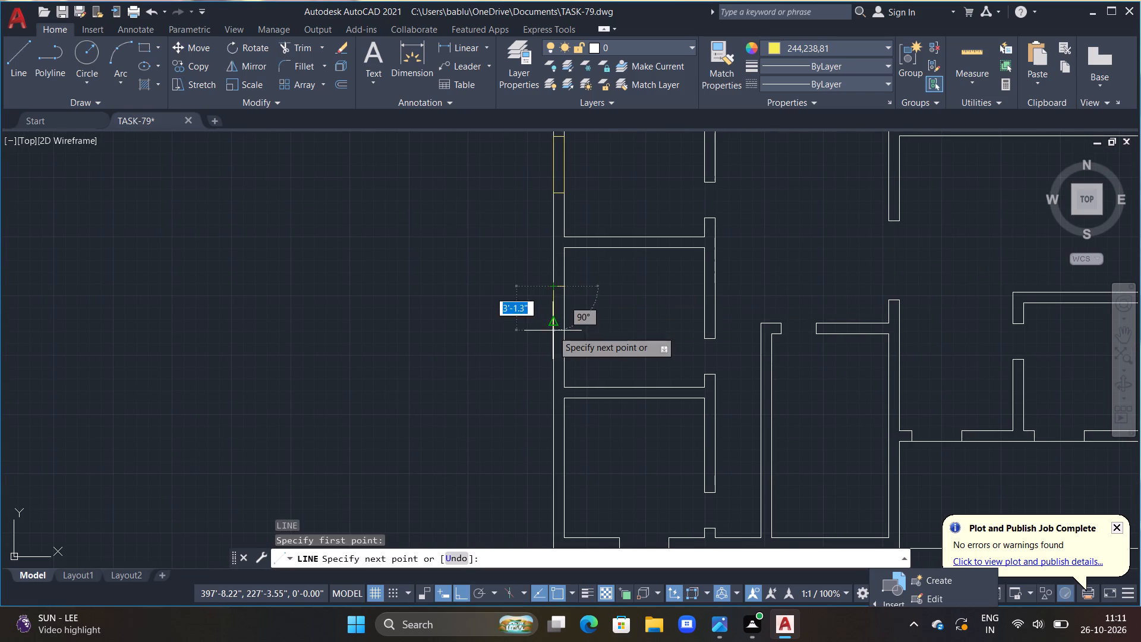
{"action": "type", "text": "4'"}
{"action": "key", "text": "Return"}
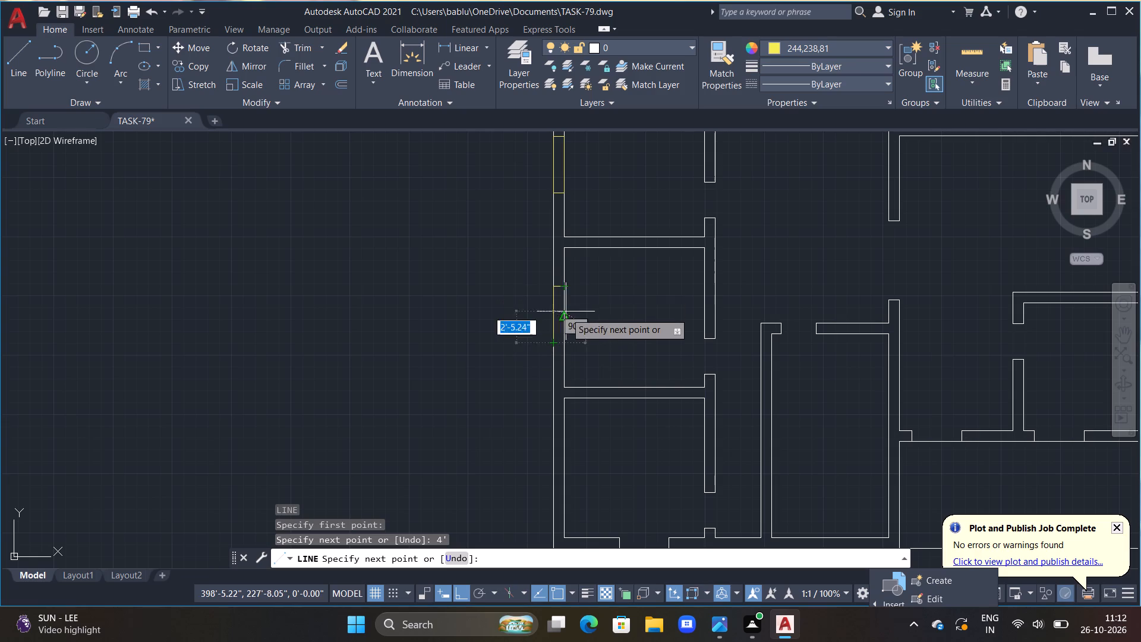
{"action": "left_click", "coordinate": [564, 342]}
{"action": "left_click", "coordinate": [564, 285]}
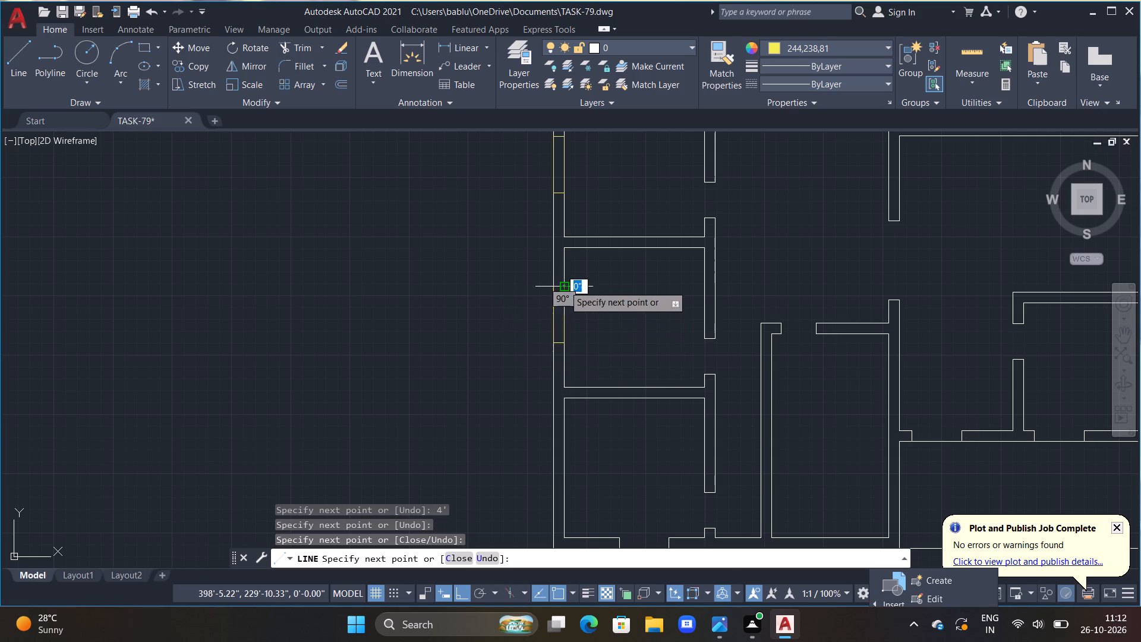
{"action": "key", "text": "Escape"}
Draw a yellow horizontal line across the west wall of the southwest room and trim it to both wall faces.
{"action": "scroll", "coordinate": [578, 329], "scroll_direction": "down", "scroll_amount": 1}
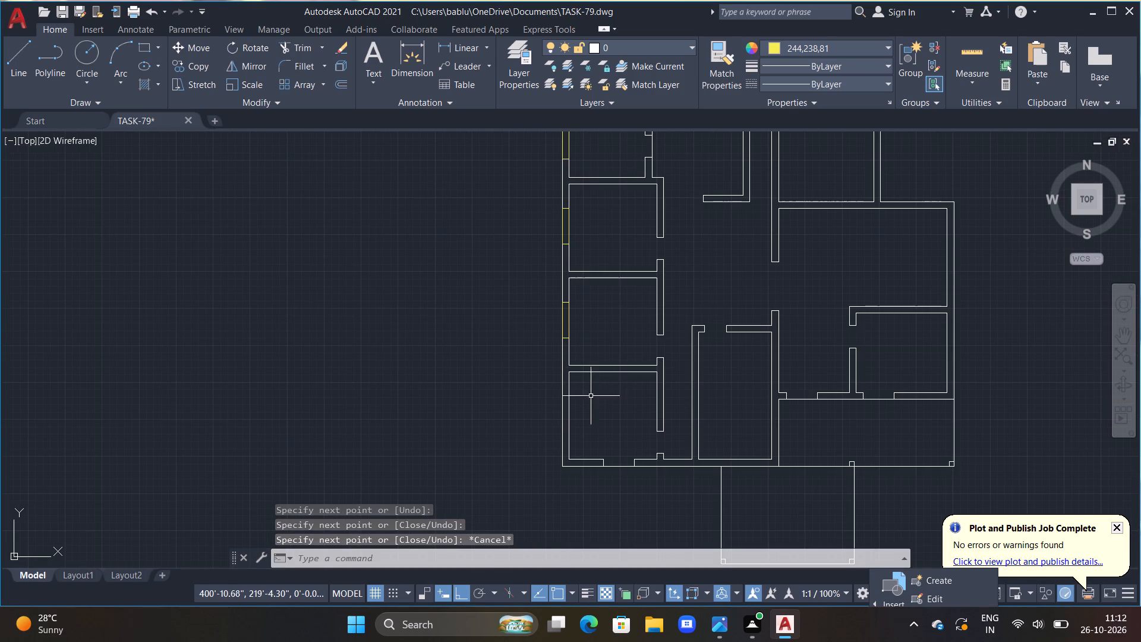
{"action": "middle_click_drag", "start_coordinate": [600, 405], "coordinate": [635, 333]}
{"action": "scroll", "coordinate": [641, 346], "scroll_direction": "up", "scroll_amount": 1}
{"action": "middle_click_drag", "start_coordinate": [636, 355], "coordinate": [641, 402]}
{"action": "scroll", "coordinate": [641, 408], "scroll_direction": "up", "scroll_amount": 1}
{"action": "key", "text": "Escape"}
{"action": "key", "text": "Escape"}
{"action": "key", "text": "Escape"}
{"action": "key", "text": "l"}
{"action": "key", "text": "space"}
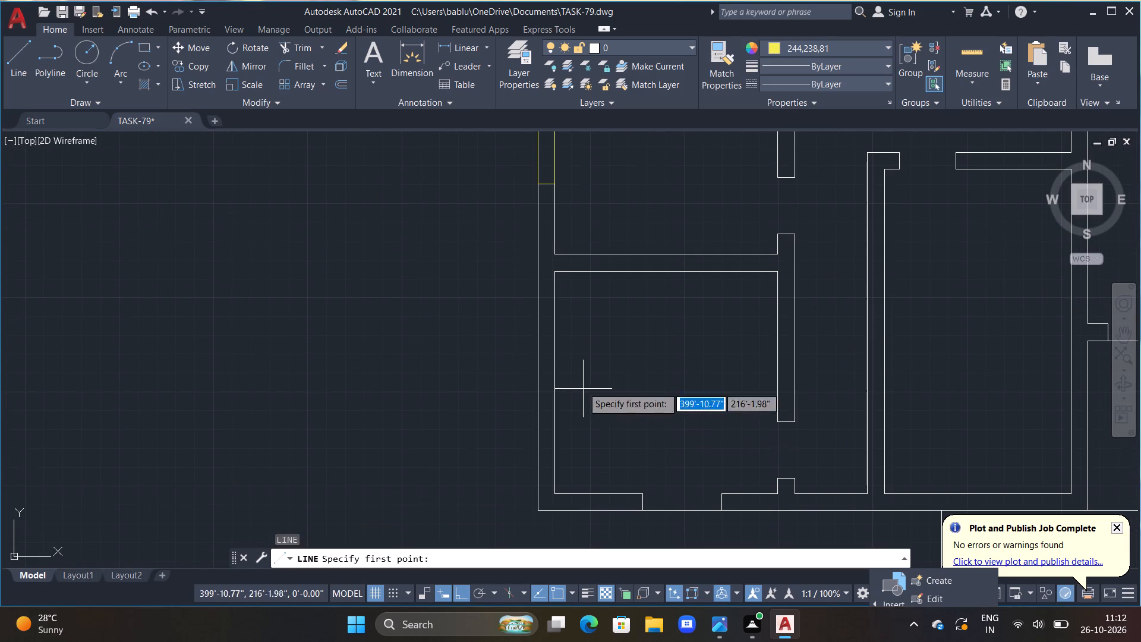
{"action": "left_click", "coordinate": [528, 344]}
{"action": "left_click", "coordinate": [597, 347]}
{"action": "key", "text": "Escape"}
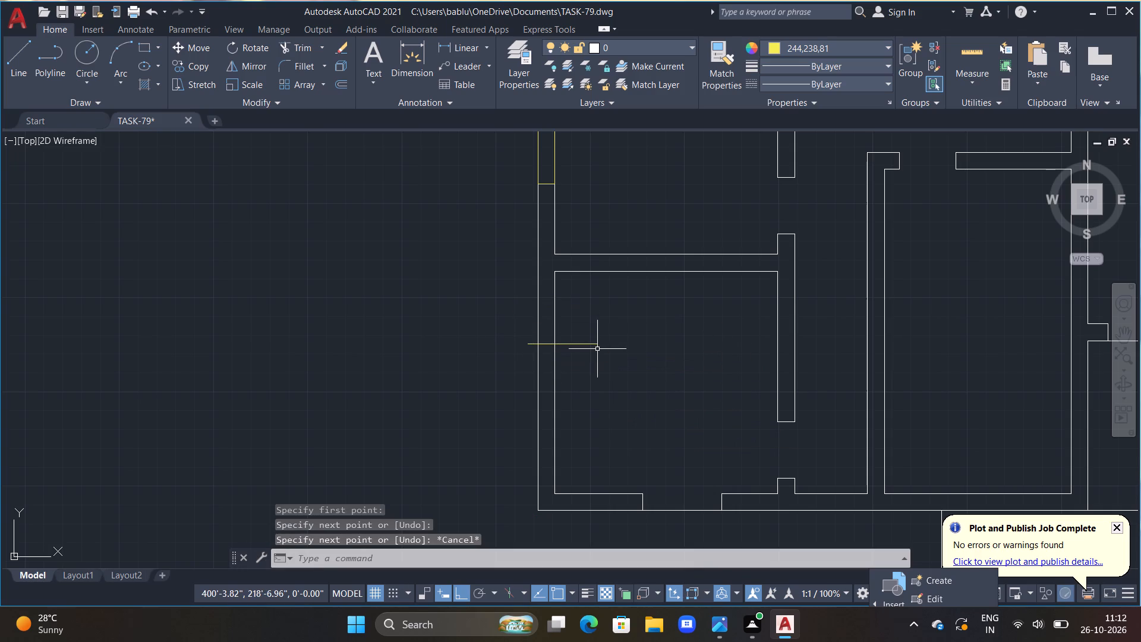
{"action": "key", "text": "t"}
{"action": "key", "text": "r"}
{"action": "key", "text": "space"}
{"action": "left_click_drag", "start_coordinate": [572, 333], "coordinate": [594, 398]}
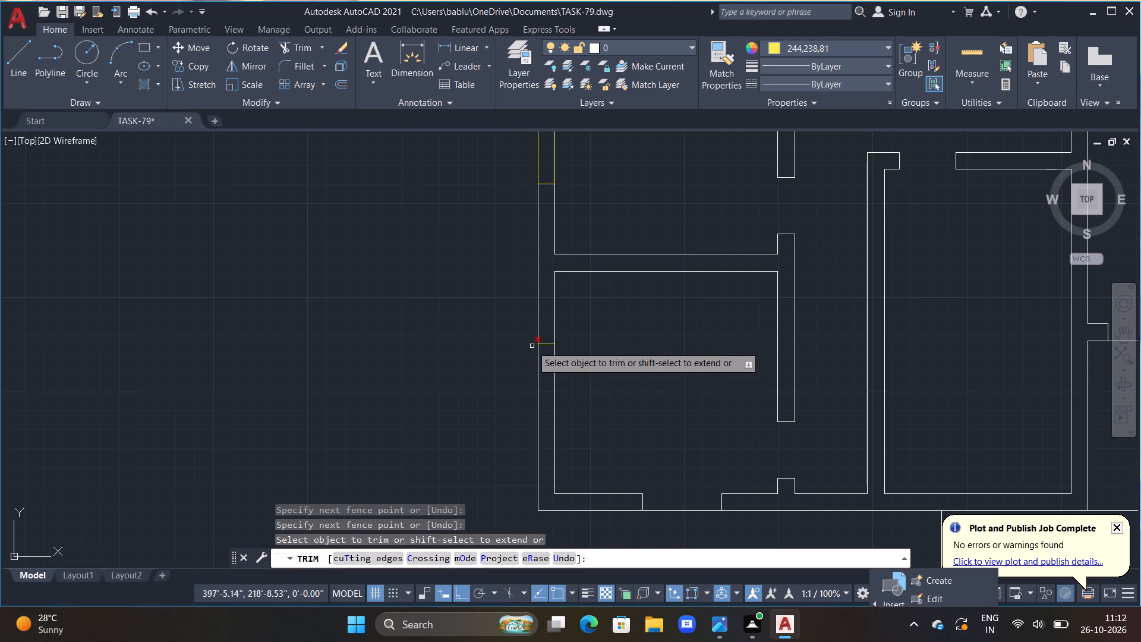
{"action": "left_click", "coordinate": [532, 345]}
{"action": "key", "text": "Escape"}
Complete a 4' long yellow window outline in the southwest room's west wall, running south from the trimmed line and back along the inner face.
{"action": "type", "text": "L"}
{"action": "key", "text": "space"}
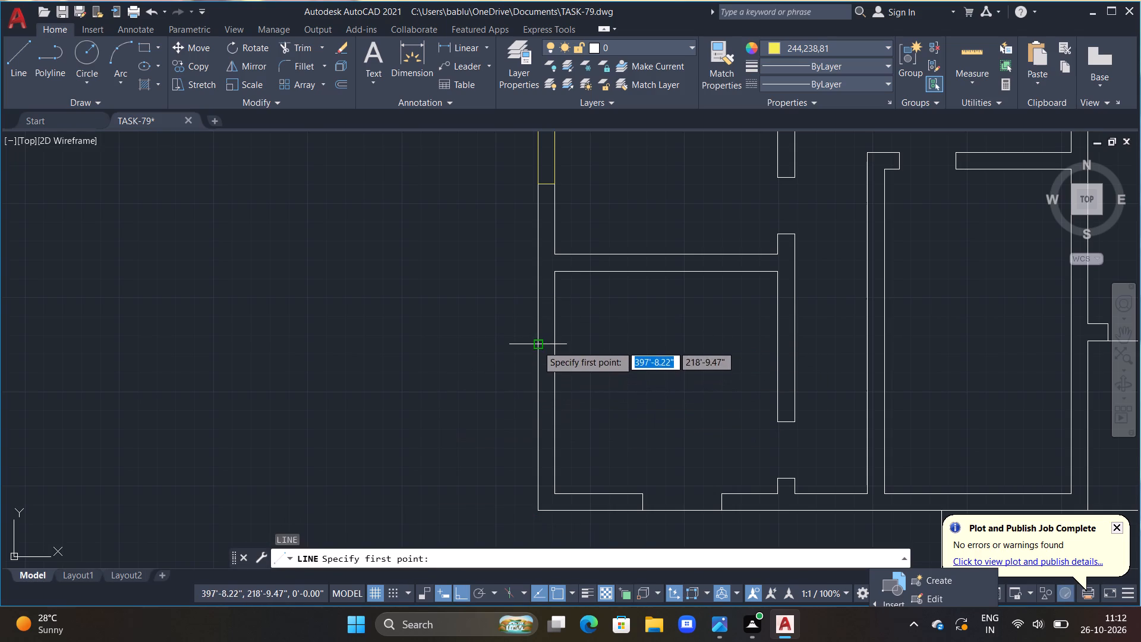
{"action": "left_click_drag", "start_coordinate": [538, 344], "coordinate": [538, 350]}
{"action": "type", "text": "4'"}
{"action": "key", "text": "Return"}
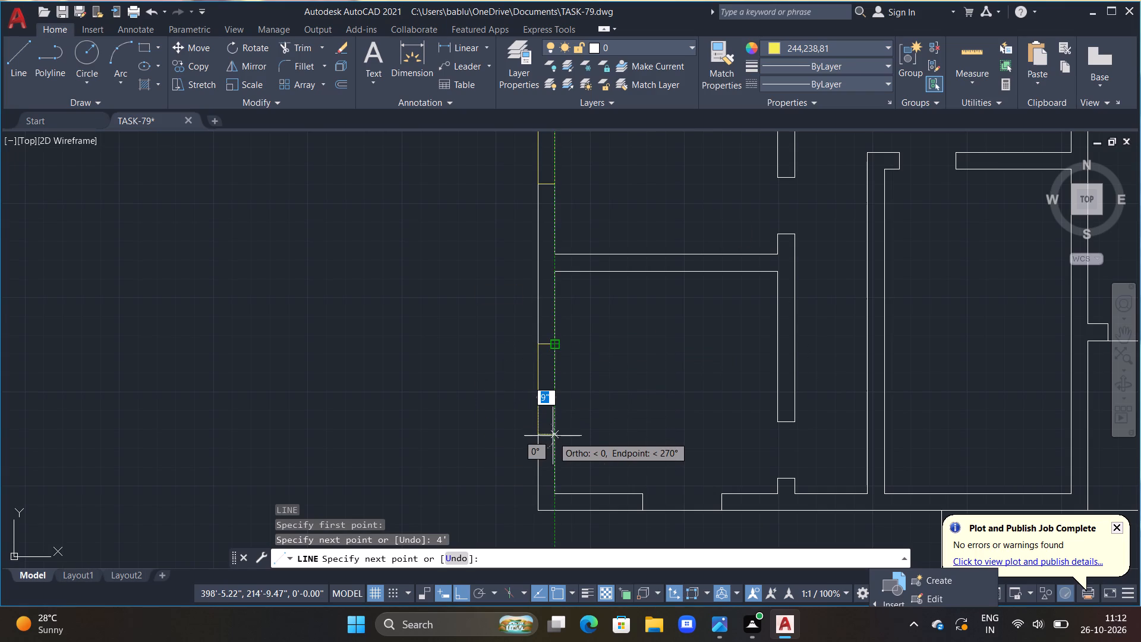
{"action": "left_click", "coordinate": [554, 434]}
{"action": "left_click", "coordinate": [553, 347]}
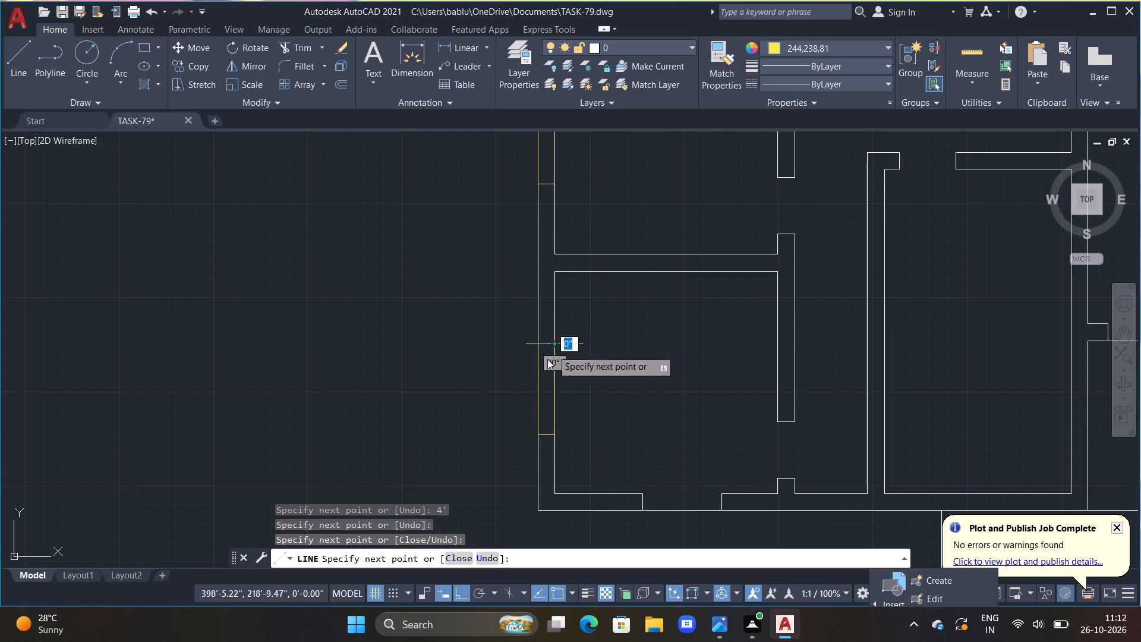
{"action": "key", "text": "Escape"}
Draw a yellow vertical line across the south wall of the narrow room behind the porch and trim it to both wall faces.
{"action": "scroll", "coordinate": [547, 372], "scroll_direction": "down", "scroll_amount": 3}
{"action": "scroll", "coordinate": [635, 441], "scroll_direction": "up", "scroll_amount": 2}
{"action": "scroll", "coordinate": [681, 420], "scroll_direction": "up", "scroll_amount": 1}
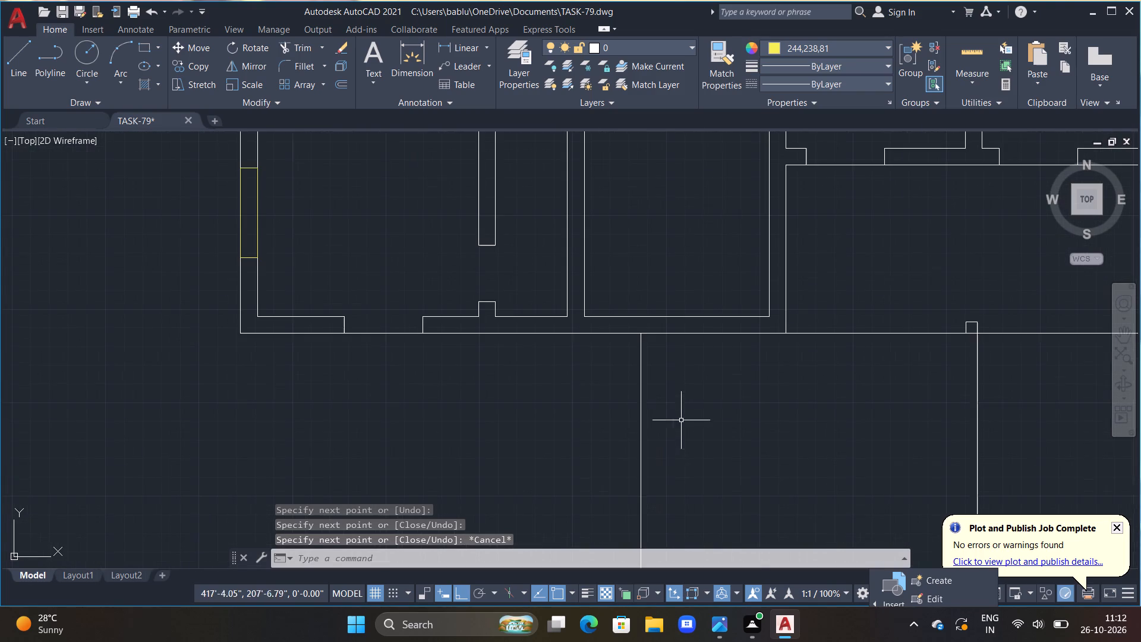
{"action": "middle_click_drag", "start_coordinate": [673, 395], "coordinate": [655, 430]}
{"action": "scroll", "coordinate": [653, 416], "scroll_direction": "up", "scroll_amount": 2}
{"action": "middle_click_drag", "start_coordinate": [657, 304], "coordinate": [658, 322]}
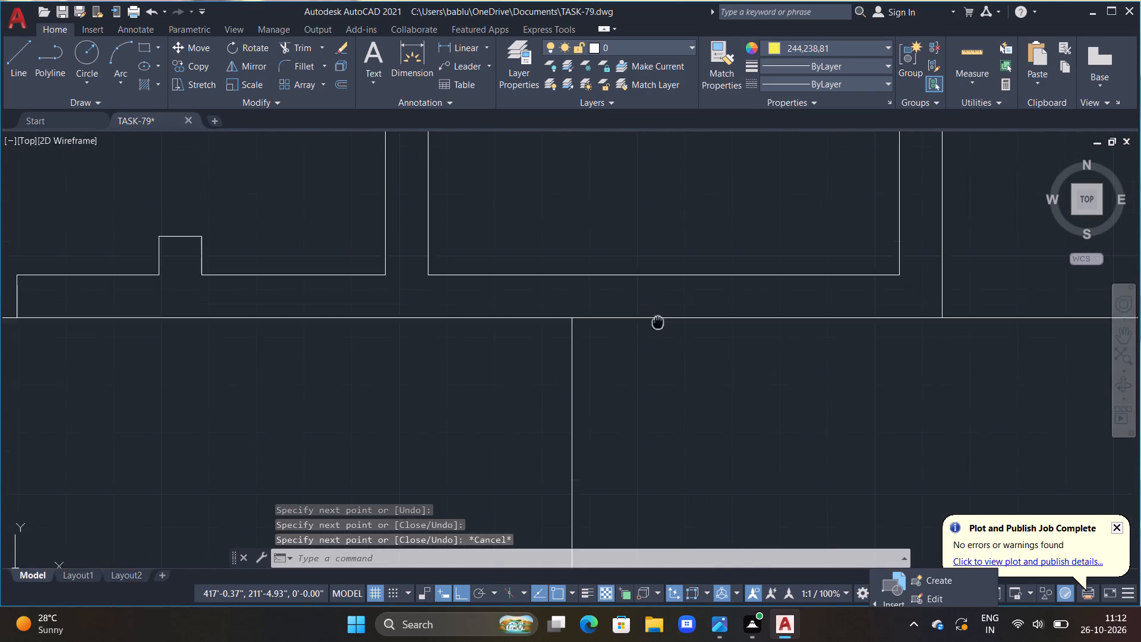
{"action": "middle_click_drag", "start_coordinate": [658, 322], "coordinate": [648, 440]}
{"action": "type", "text": "L"}
{"action": "key", "text": "space"}
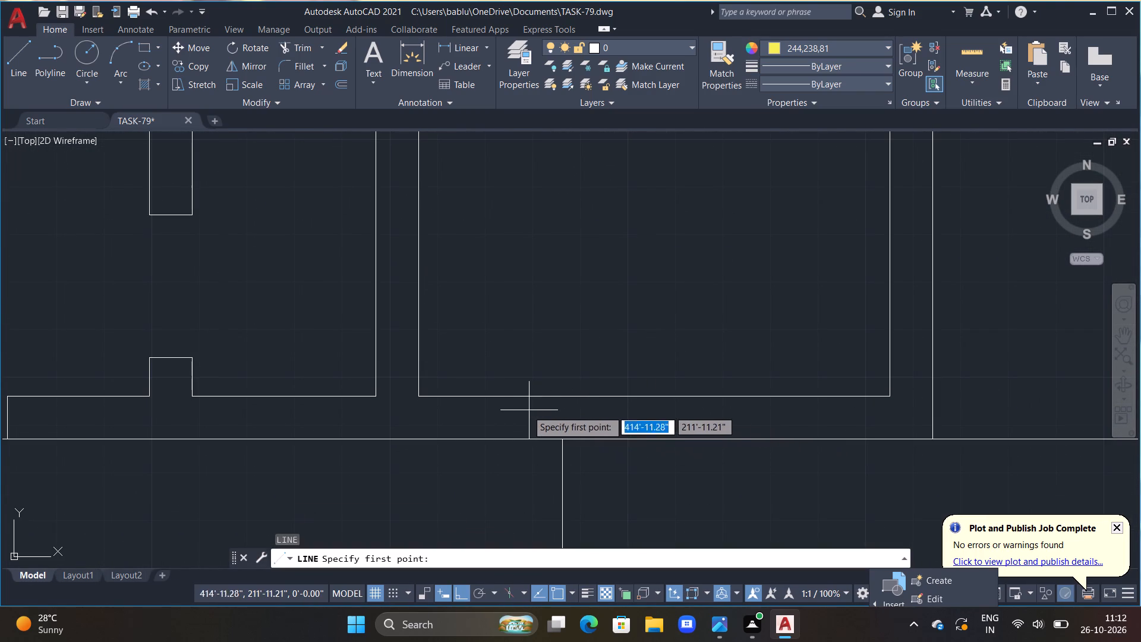
{"action": "left_click_drag", "start_coordinate": [511, 383], "coordinate": [511, 401]}
{"action": "left_click", "coordinate": [516, 481]}
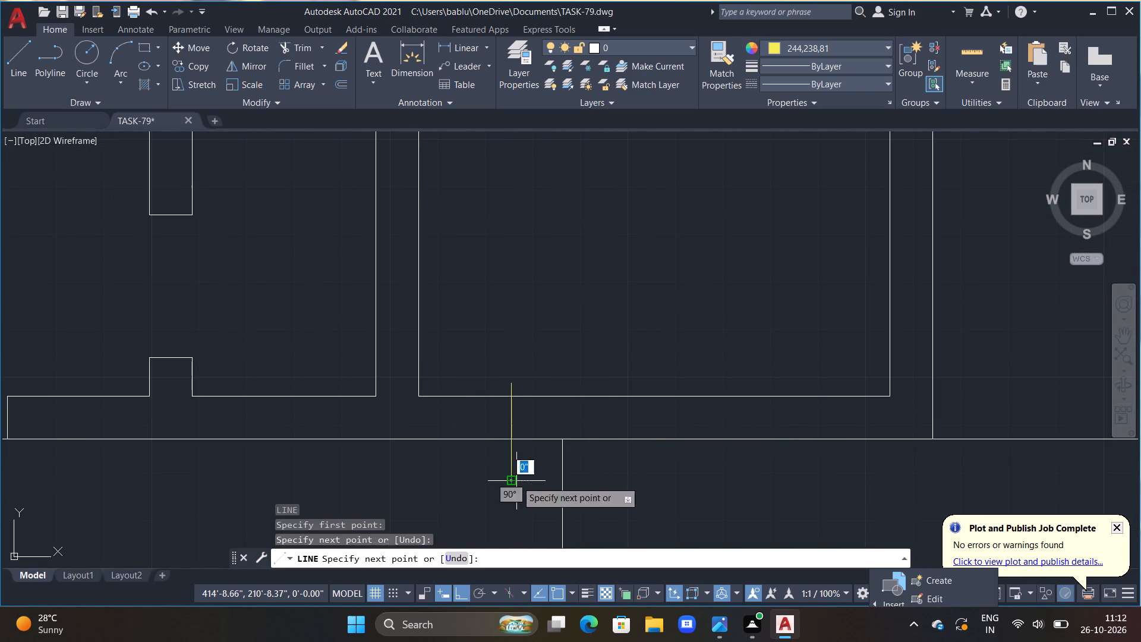
{"action": "key", "text": "Escape"}
{"action": "key", "text": "t"}
{"action": "type", "text": "R"}
{"action": "key", "text": "space"}
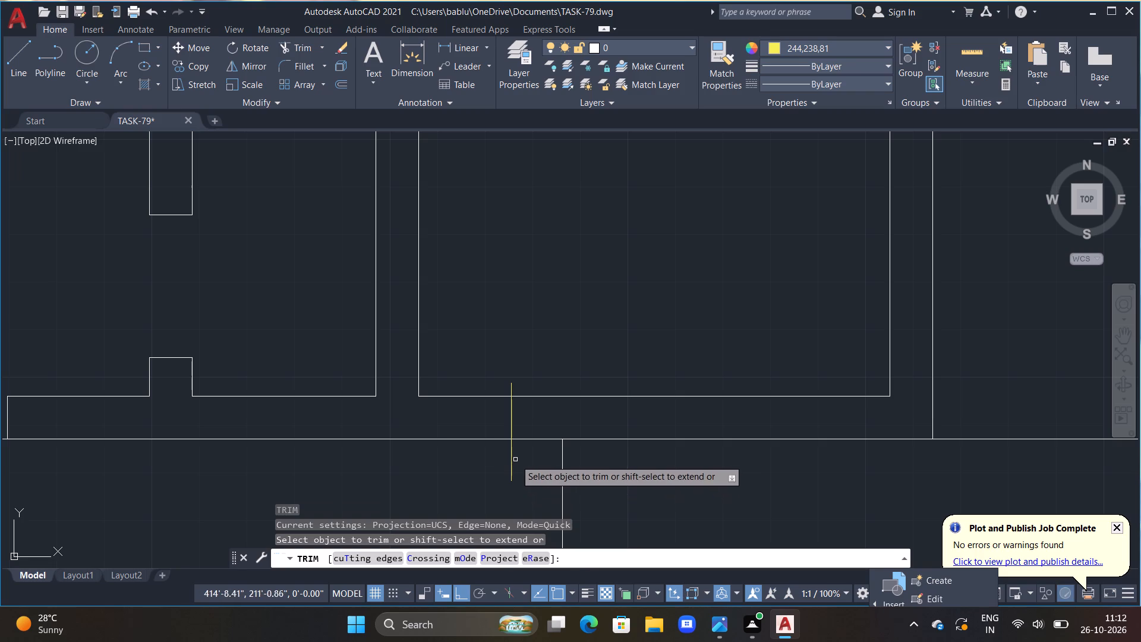
{"action": "left_click_drag", "start_coordinate": [515, 460], "coordinate": [376, 471]}
{"action": "double_click", "coordinate": [511, 389]}
{"action": "key", "text": "Escape"}
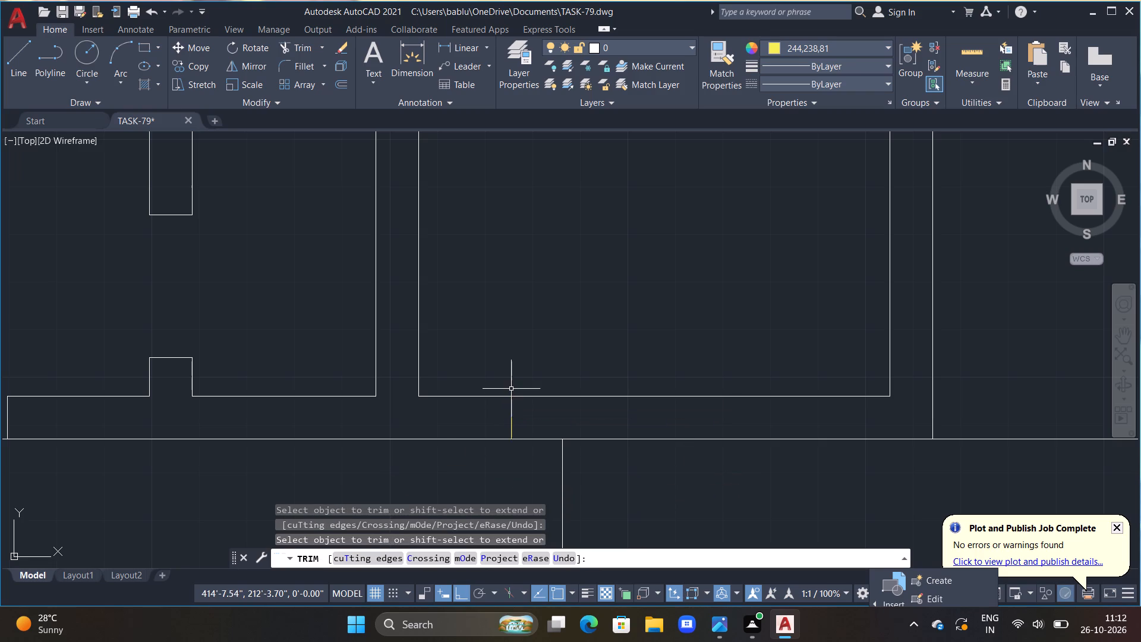
Complete a 5' long yellow window outline in the narrow room's south wall, running east along the inner face and back along the outer face.
{"action": "type", "text": "L"}
{"action": "key", "text": "space"}
{"action": "left_click_drag", "start_coordinate": [511, 395], "coordinate": [518, 395]}
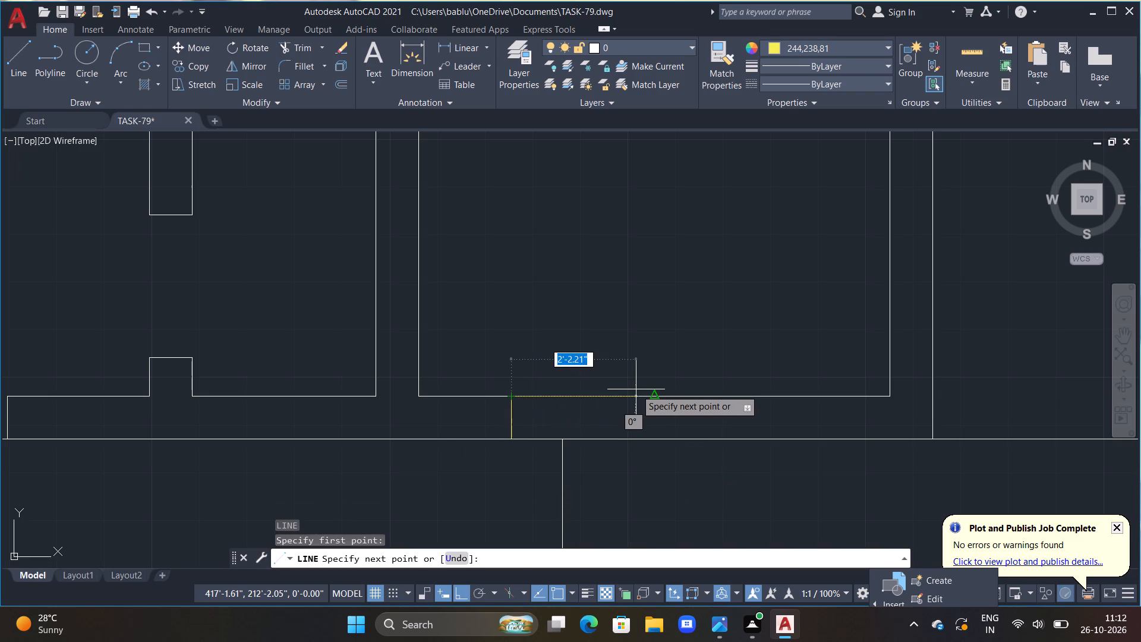
{"action": "type", "text": "5'"}
{"action": "key", "text": "Return"}
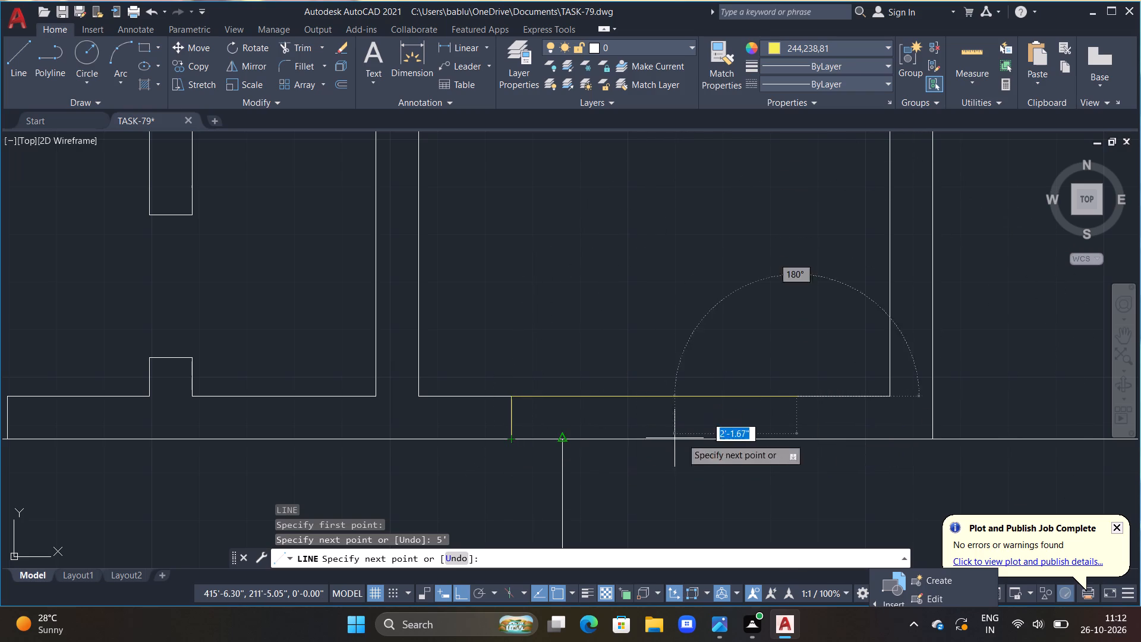
{"action": "left_click", "coordinate": [797, 440]}
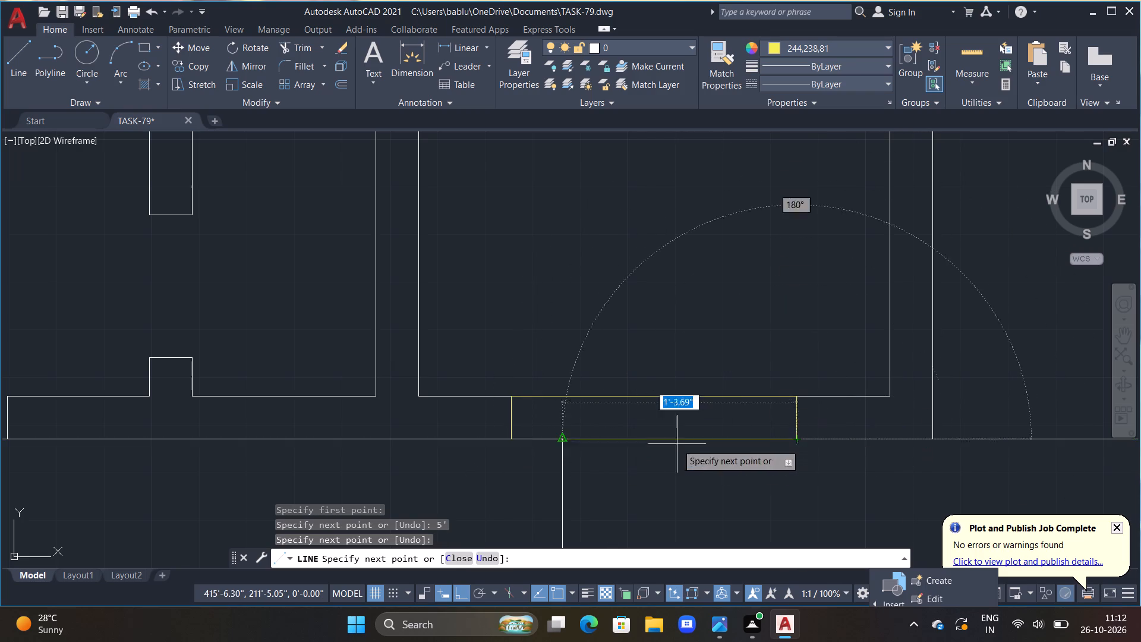
{"action": "left_click", "coordinate": [508, 439]}
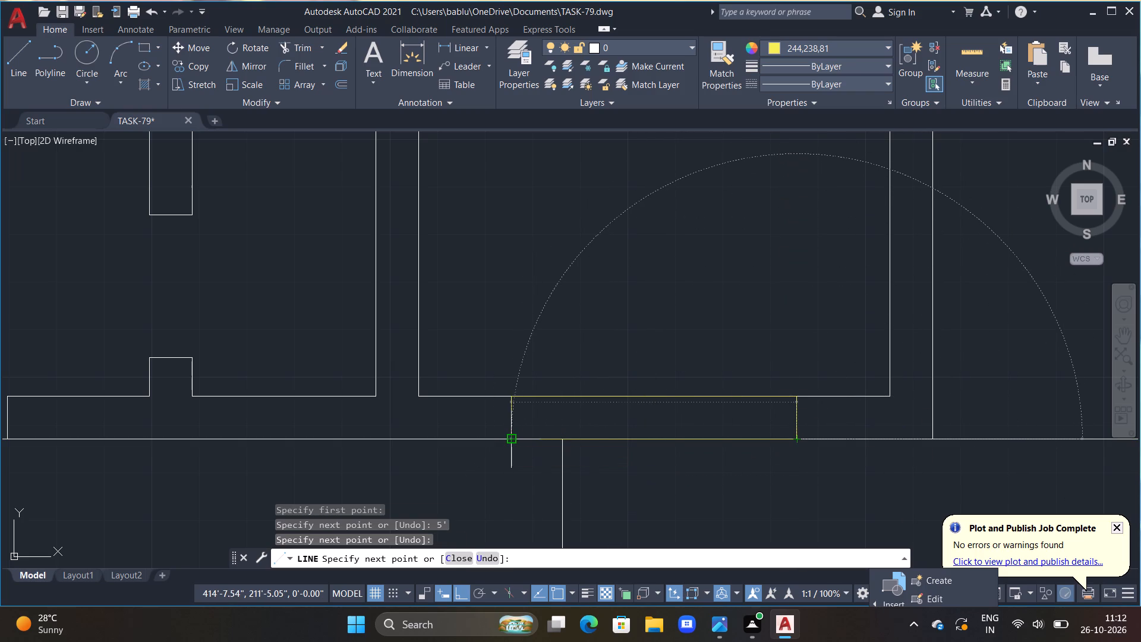
{"action": "key", "text": "Escape"}
Draw a yellow vertical line across the small southeast room's south wall, east of the door opening, and trim it to both wall faces.
{"action": "scroll", "coordinate": [532, 444], "scroll_direction": "down", "scroll_amount": 2}
{"action": "scroll", "coordinate": [633, 412], "scroll_direction": "down", "scroll_amount": 2}
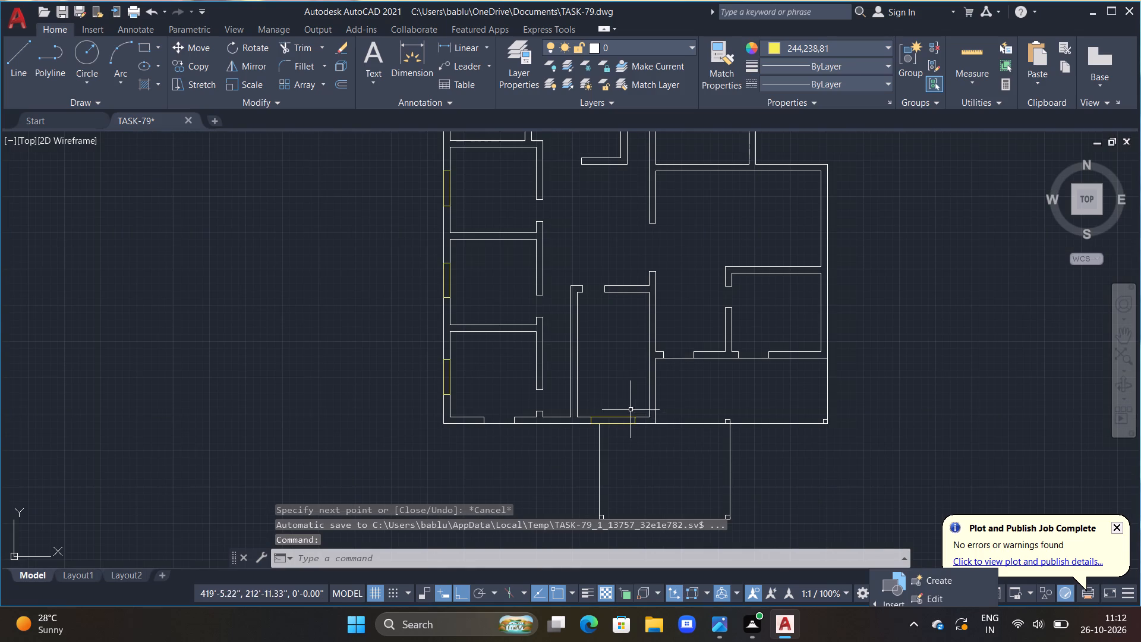
{"action": "middle_click_drag", "start_coordinate": [703, 391], "coordinate": [620, 463]}
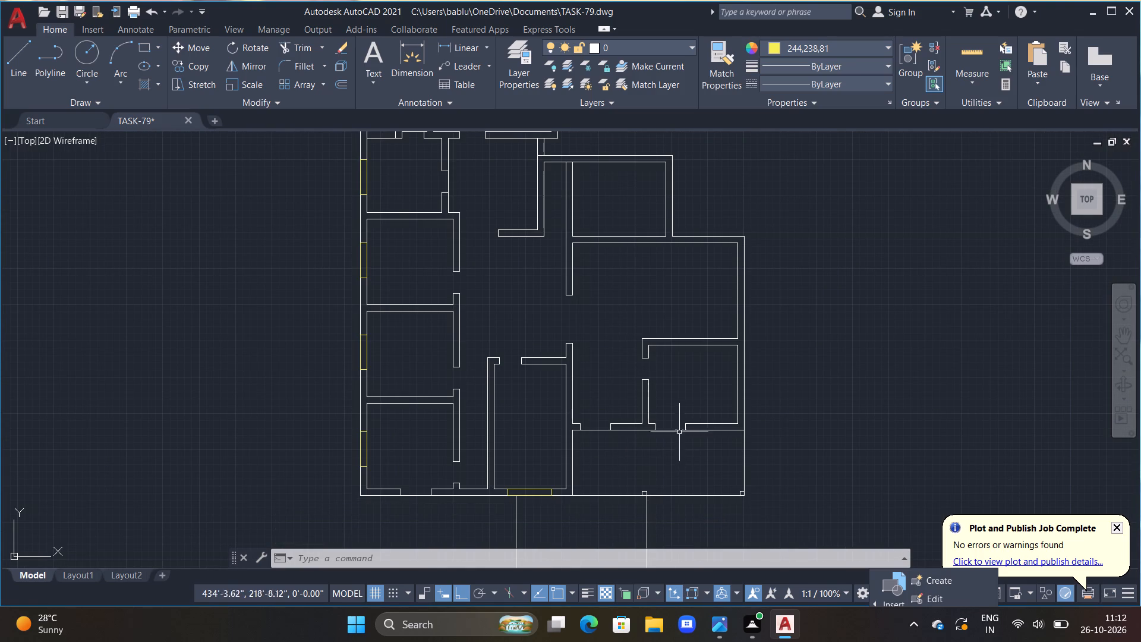
{"action": "scroll", "coordinate": [694, 423], "scroll_direction": "up", "scroll_amount": 3}
{"action": "middle_click_drag", "start_coordinate": [704, 420], "coordinate": [551, 396]}
{"action": "middle_click_drag", "start_coordinate": [608, 380], "coordinate": [620, 367]}
{"action": "scroll", "coordinate": [620, 367], "scroll_direction": "up", "scroll_amount": 1}
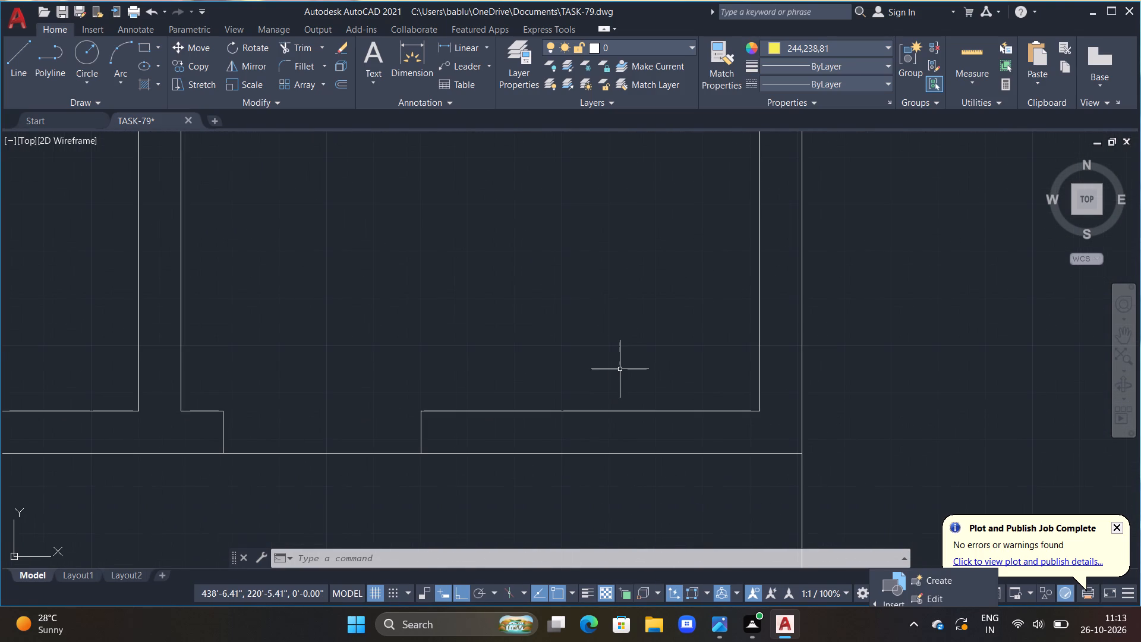
{"action": "type", "text": "L"}
{"action": "key", "text": "space"}
{"action": "left_click", "coordinate": [494, 402]}
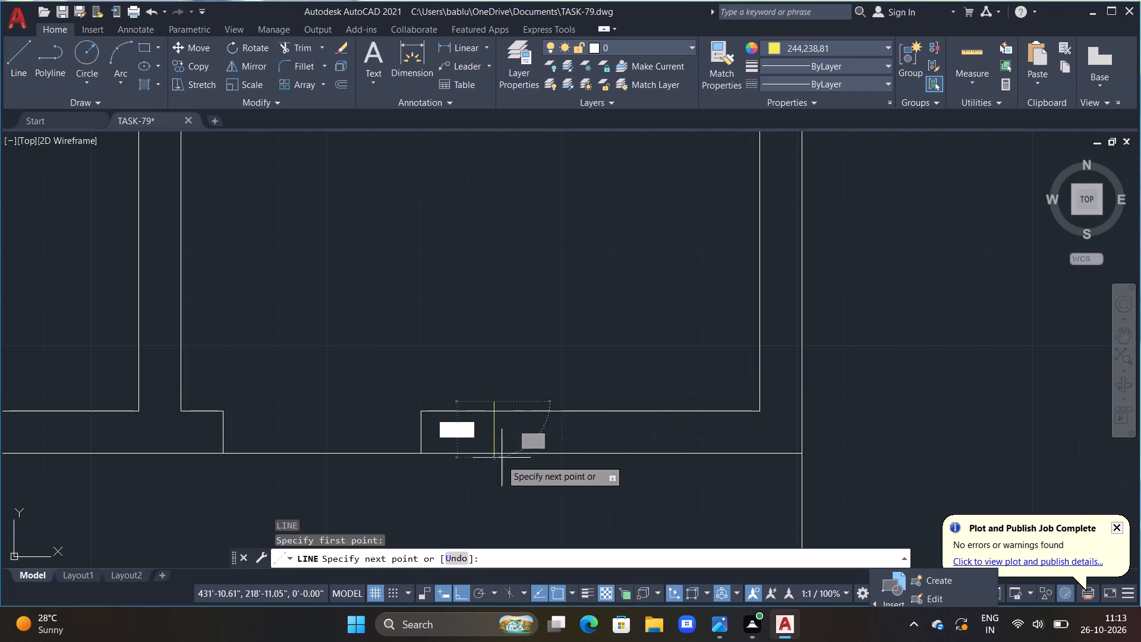
{"action": "left_click", "coordinate": [500, 483]}
{"action": "key", "text": "Escape"}
{"action": "type", "text": "TR"}
{"action": "key", "text": "space"}
{"action": "left_click_drag", "start_coordinate": [486, 467], "coordinate": [537, 471]}
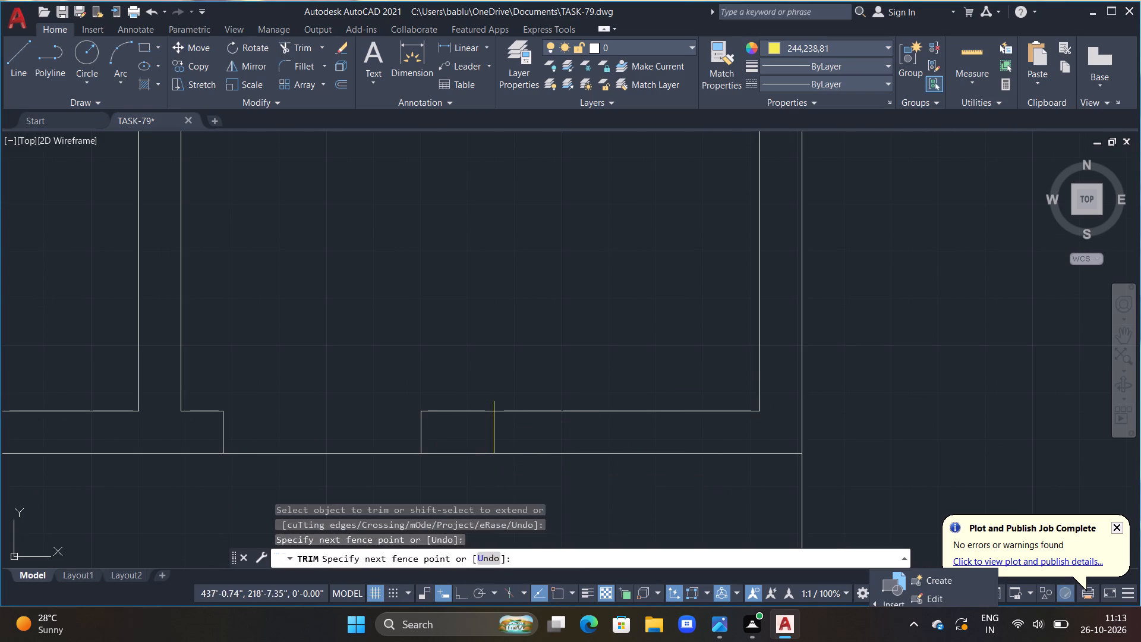
{"action": "left_click", "coordinate": [494, 403]}
{"action": "key", "text": "Escape"}
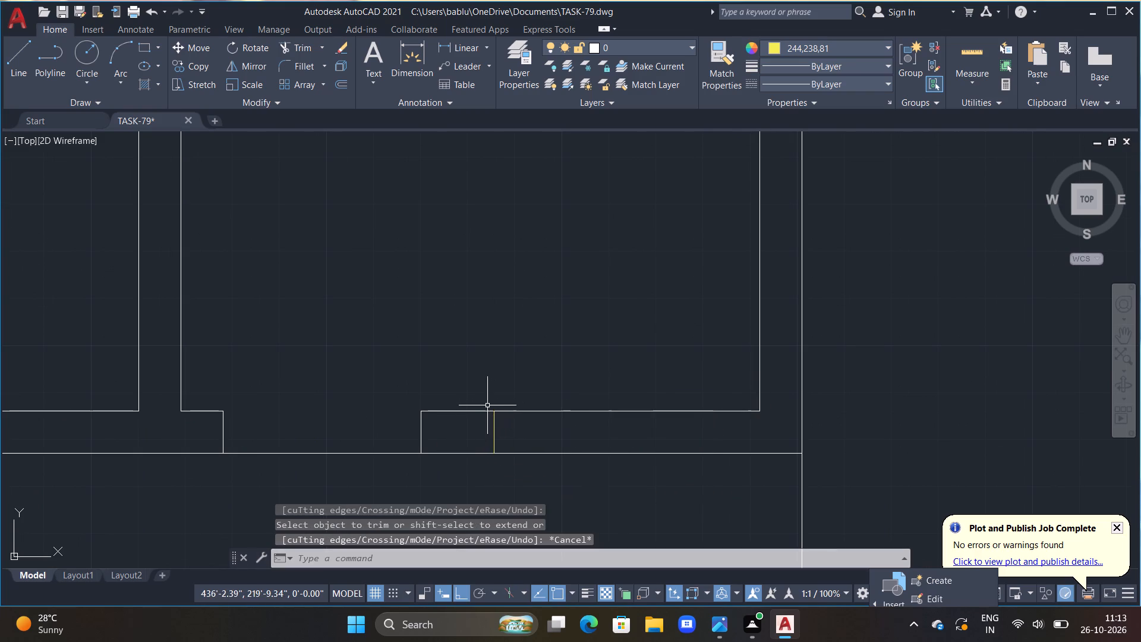
Complete a 4' long yellow window outline in the small southeast room's south wall, running east along the outer face and back along the inner face.
{"action": "key", "text": "l"}
{"action": "key", "text": "space"}
{"action": "left_click_drag", "start_coordinate": [493, 453], "coordinate": [503, 454]}
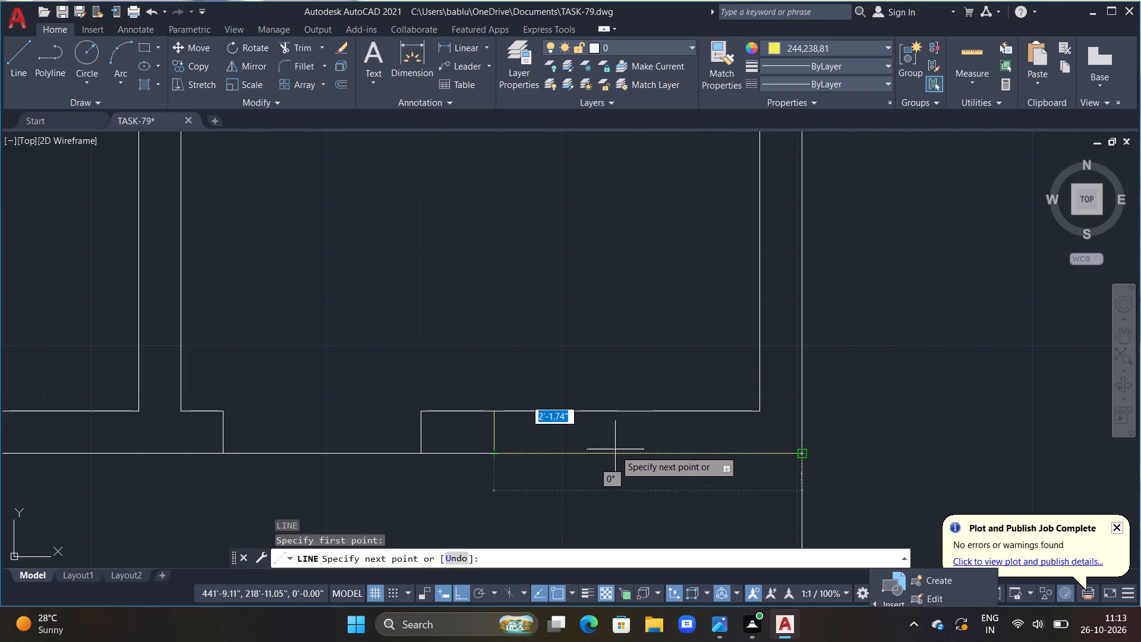
{"action": "type", "text": "4'"}
{"action": "key", "text": "Return"}
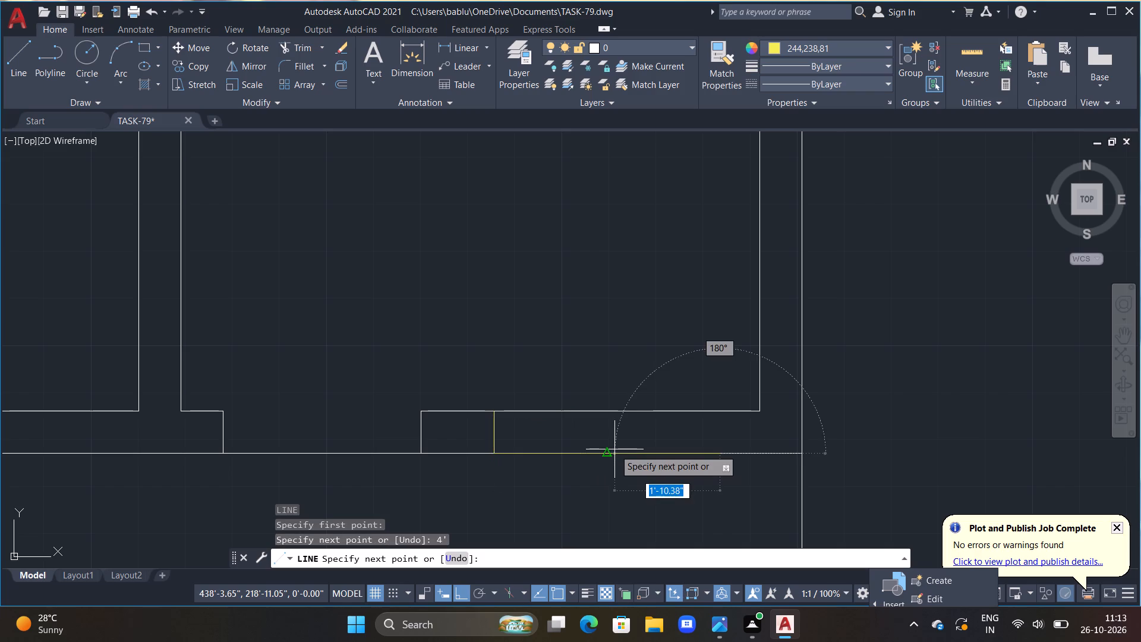
{"action": "double_click", "coordinate": [720, 410]}
{"action": "left_click", "coordinate": [493, 415]}
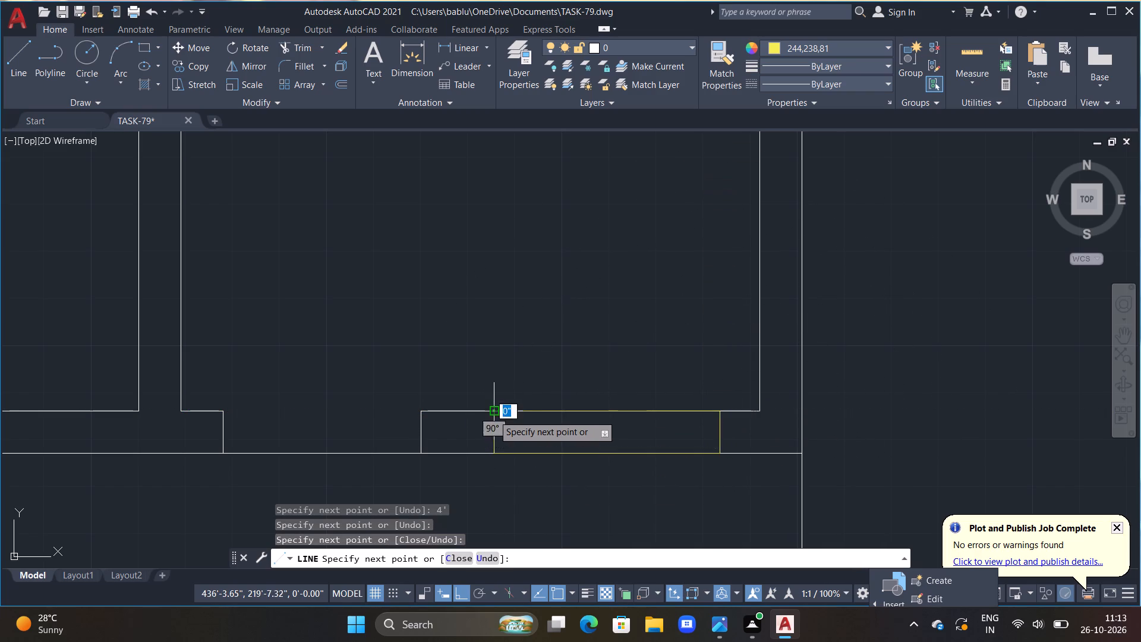
{"action": "key", "text": "Escape"}
Draw a yellow horizontal line across the east wall of the large room north of the small southeast room and trim it to both faces.
{"action": "scroll", "coordinate": [503, 427], "scroll_direction": "down", "scroll_amount": 2}
{"action": "scroll", "coordinate": [518, 350], "scroll_direction": "up", "scroll_amount": 1}
{"action": "scroll", "coordinate": [511, 373], "scroll_direction": "down", "scroll_amount": 1}
{"action": "middle_click_drag", "start_coordinate": [536, 337], "coordinate": [547, 452]}
{"action": "scroll", "coordinate": [547, 430], "scroll_direction": "down", "scroll_amount": 2}
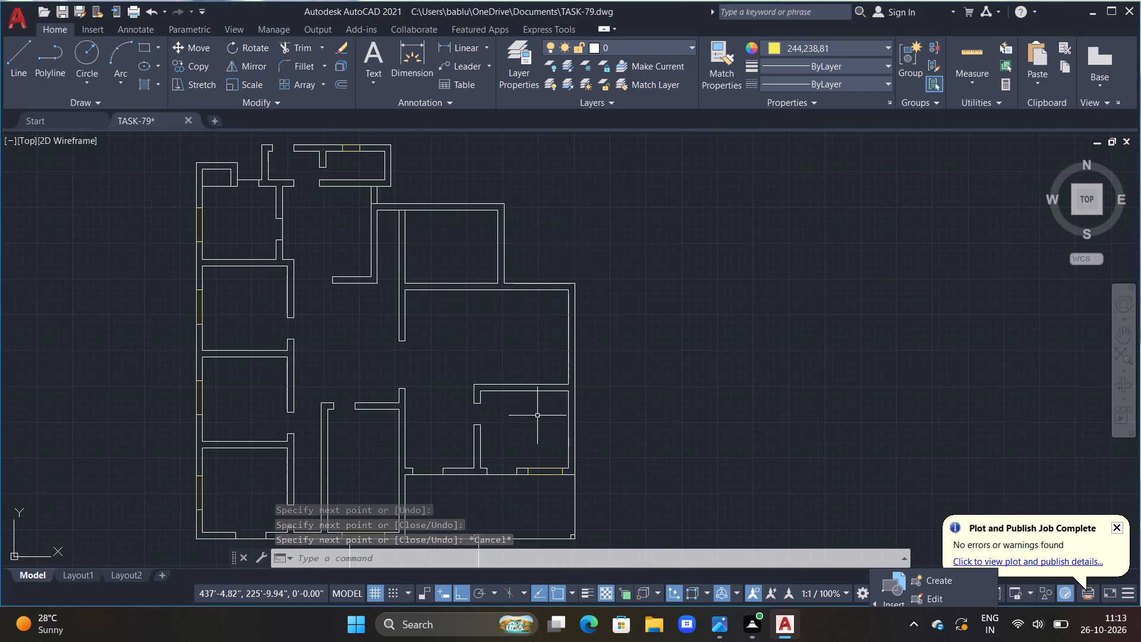
{"action": "middle_click_drag", "start_coordinate": [541, 345], "coordinate": [523, 394]}
{"action": "scroll", "coordinate": [528, 365], "scroll_direction": "up", "scroll_amount": 1}
{"action": "key", "text": "Escape"}
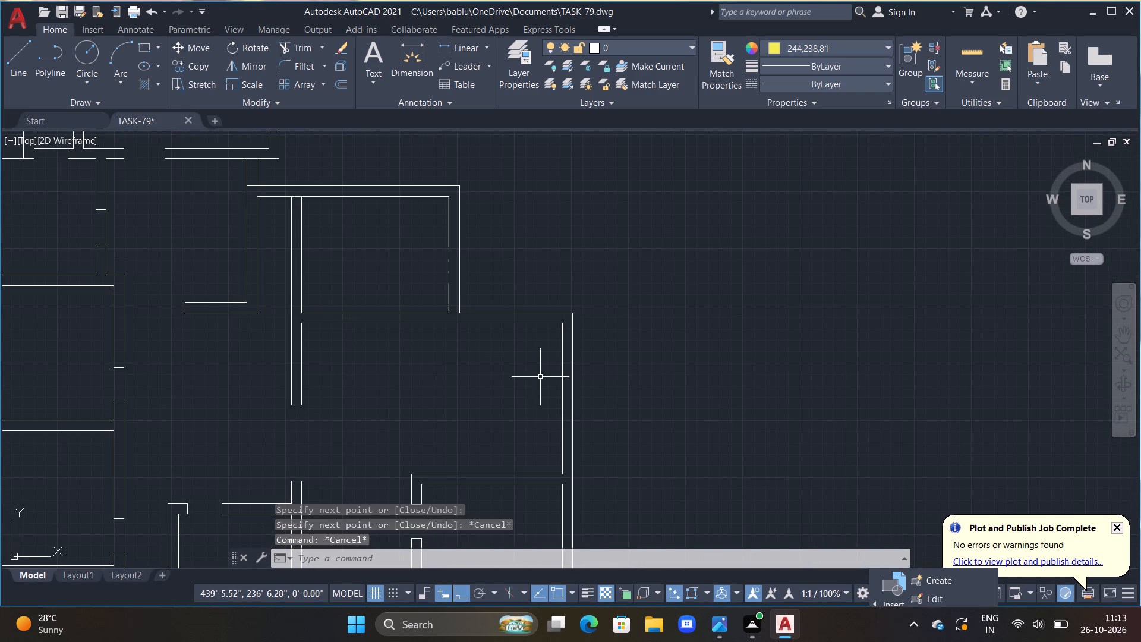
{"action": "type", "text": "L"}
{"action": "key", "text": "space"}
{"action": "left_click", "coordinate": [550, 357]}
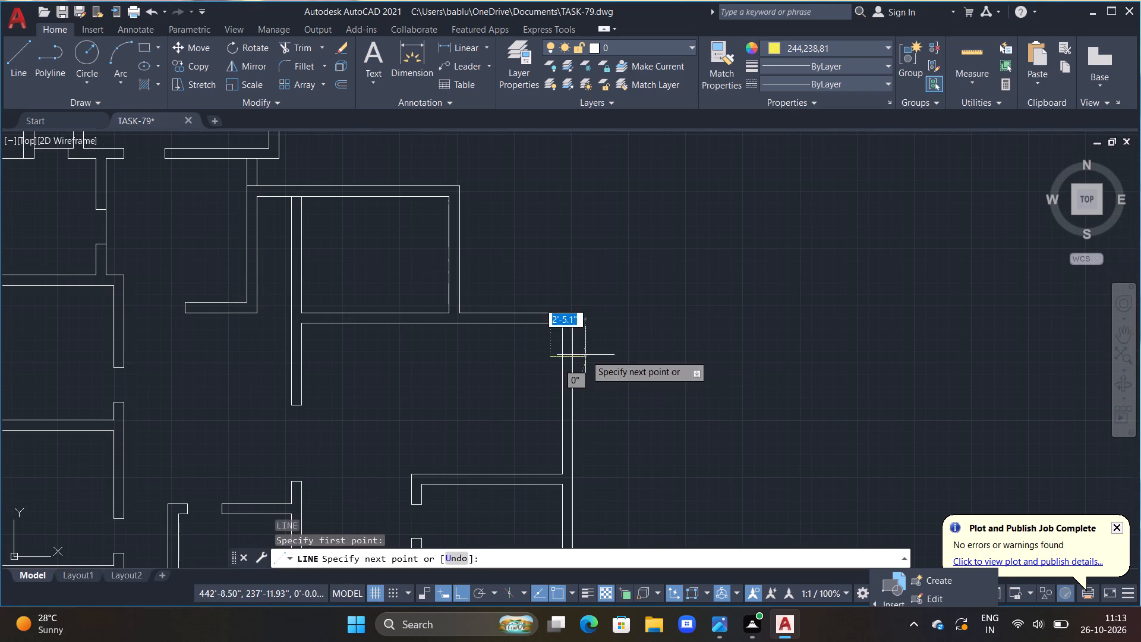
{"action": "left_click", "coordinate": [597, 357]}
{"action": "key", "text": "Escape"}
{"action": "type", "text": "TR"}
{"action": "key", "text": "space"}
{"action": "left_click_drag", "start_coordinate": [588, 345], "coordinate": [594, 382]}
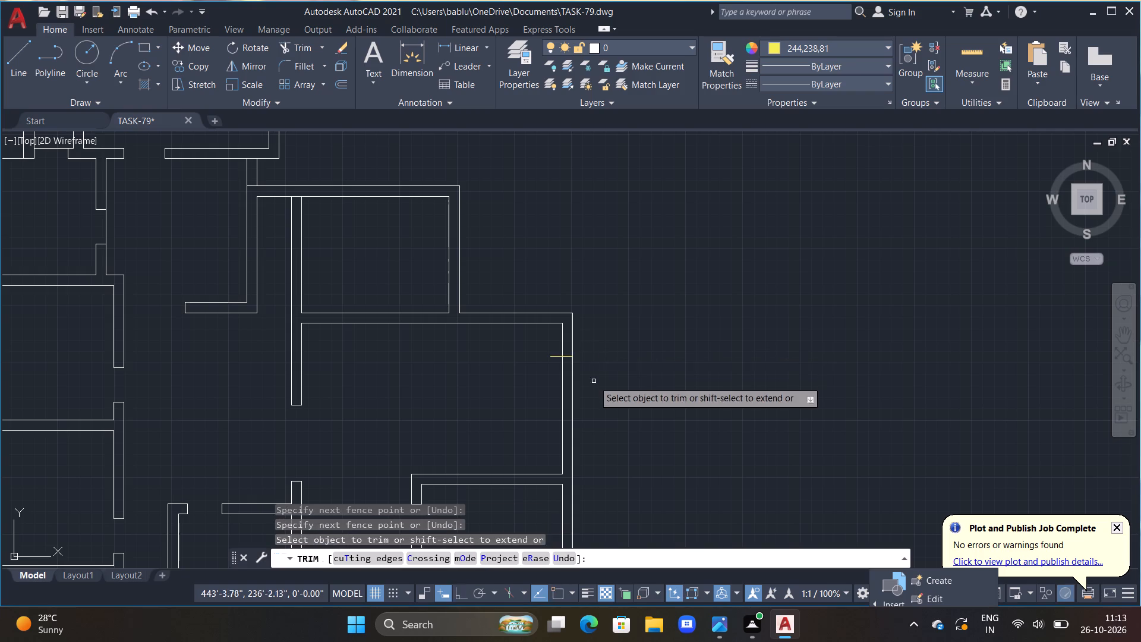
{"action": "left_click", "coordinate": [557, 355]}
{"action": "key", "text": "Escape"}
Complete a 5' long yellow window outline in the large room's east wall, running south along the outer face and back along the inner face.
{"action": "middle_click_drag", "start_coordinate": [623, 375], "coordinate": [635, 325]}
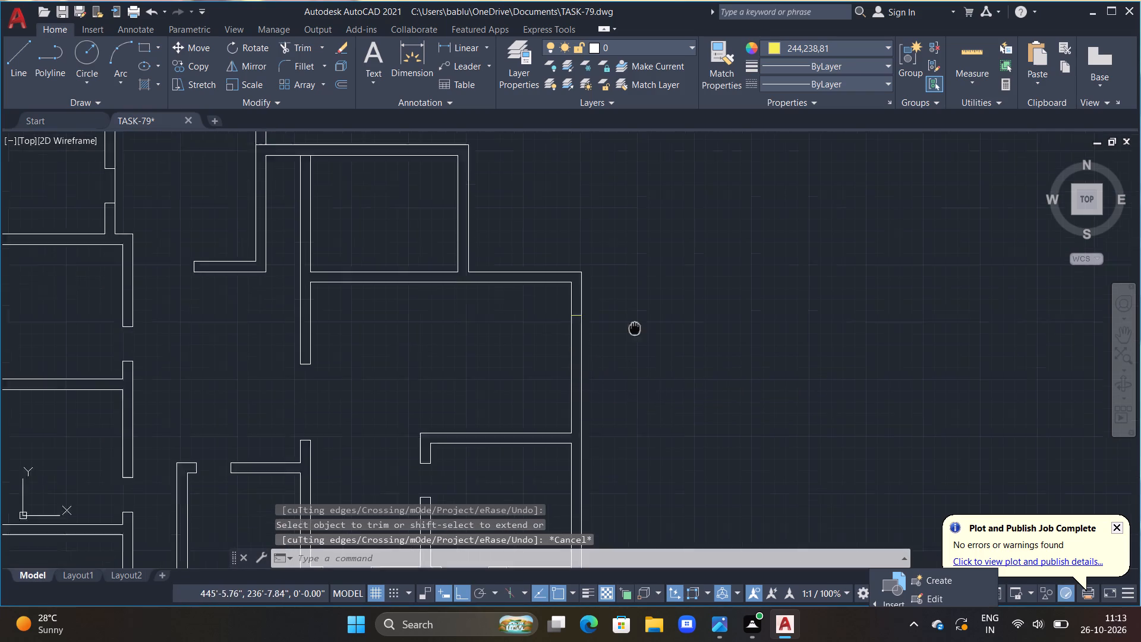
{"action": "middle_click_drag", "start_coordinate": [635, 325], "coordinate": [644, 309]}
{"action": "scroll", "coordinate": [645, 309], "scroll_direction": "up", "scroll_amount": 2}
{"action": "middle_click_drag", "start_coordinate": [635, 319], "coordinate": [650, 314]}
{"action": "scroll", "coordinate": [662, 309], "scroll_direction": "up", "scroll_amount": 1}
{"action": "type", "text": "L"}
{"action": "key", "text": "space"}
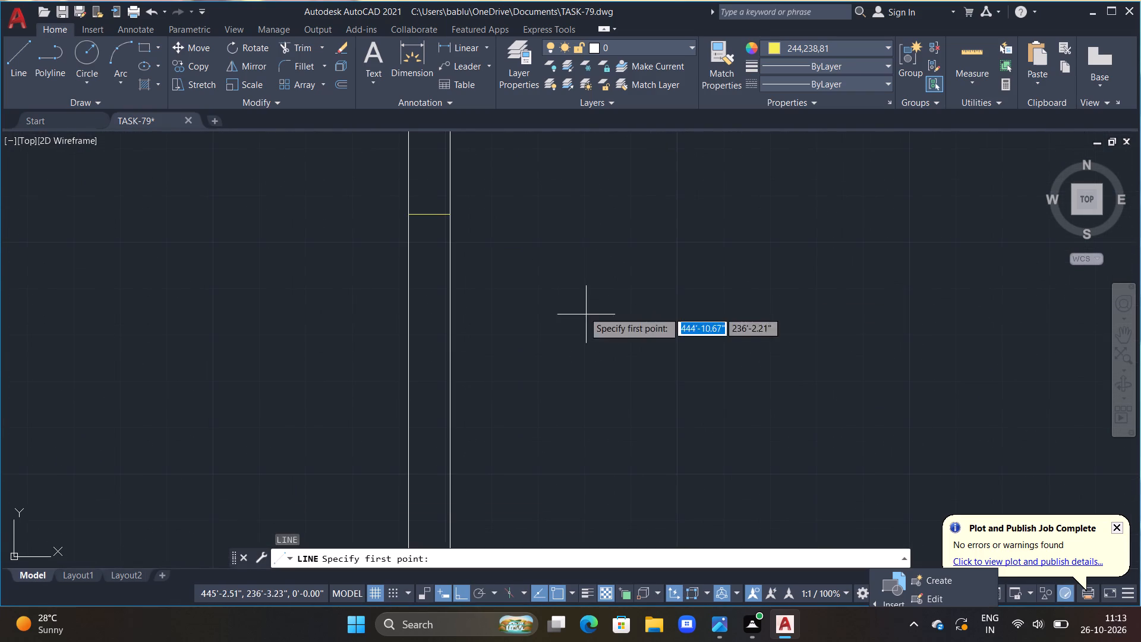
{"action": "scroll", "coordinate": [509, 268], "scroll_direction": "down", "scroll_amount": 2}
{"action": "middle_click_drag", "start_coordinate": [529, 280], "coordinate": [666, 250]}
{"action": "scroll", "coordinate": [656, 248], "scroll_direction": "up", "scroll_amount": 1}
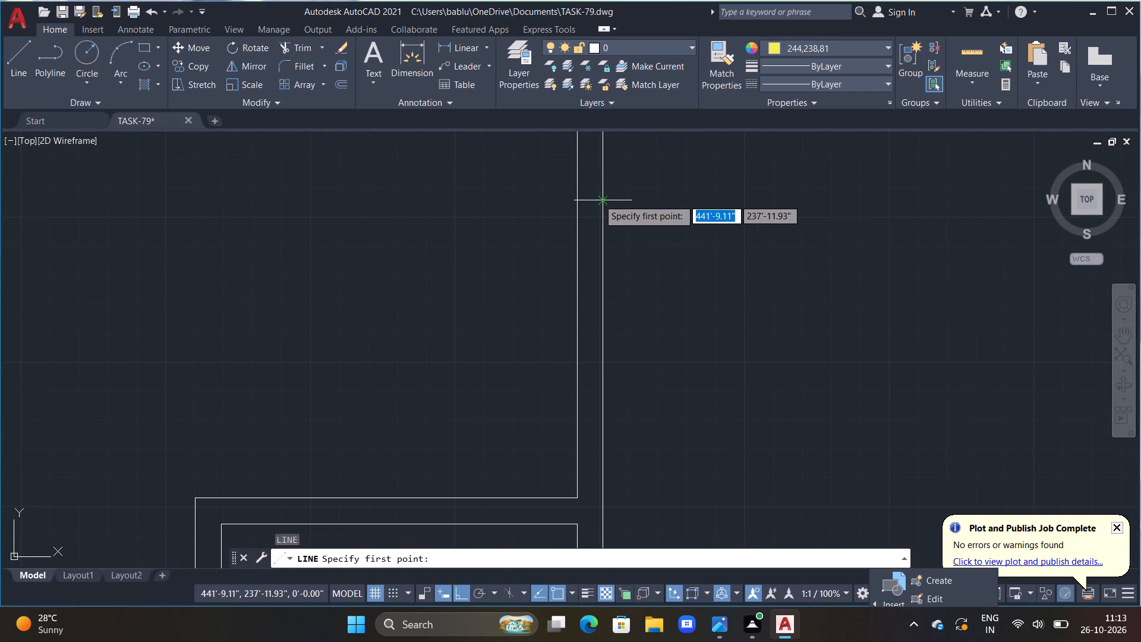
{"action": "left_click_drag", "start_coordinate": [599, 199], "coordinate": [600, 204]}
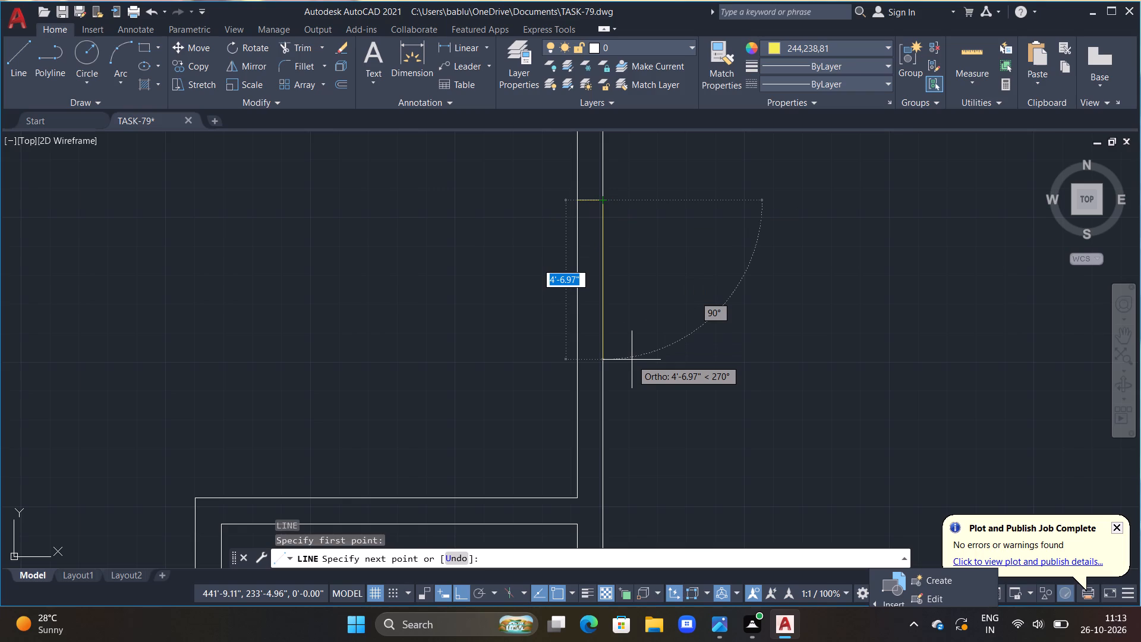
{"action": "type", "text": "5'"}
{"action": "key", "text": "Return"}
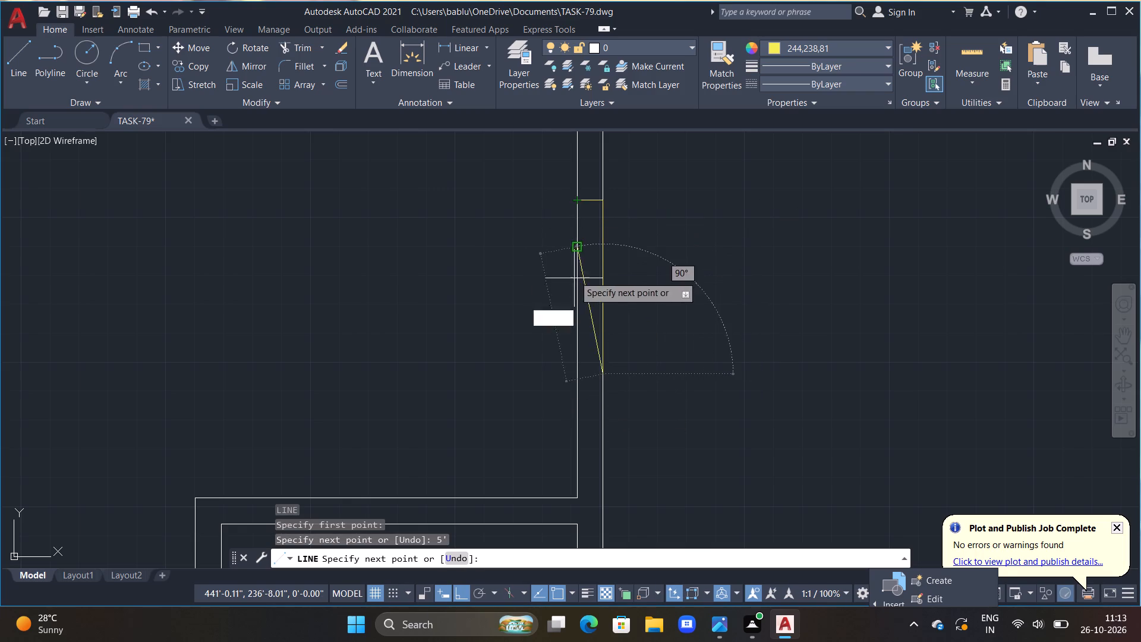
{"action": "left_click", "coordinate": [578, 376]}
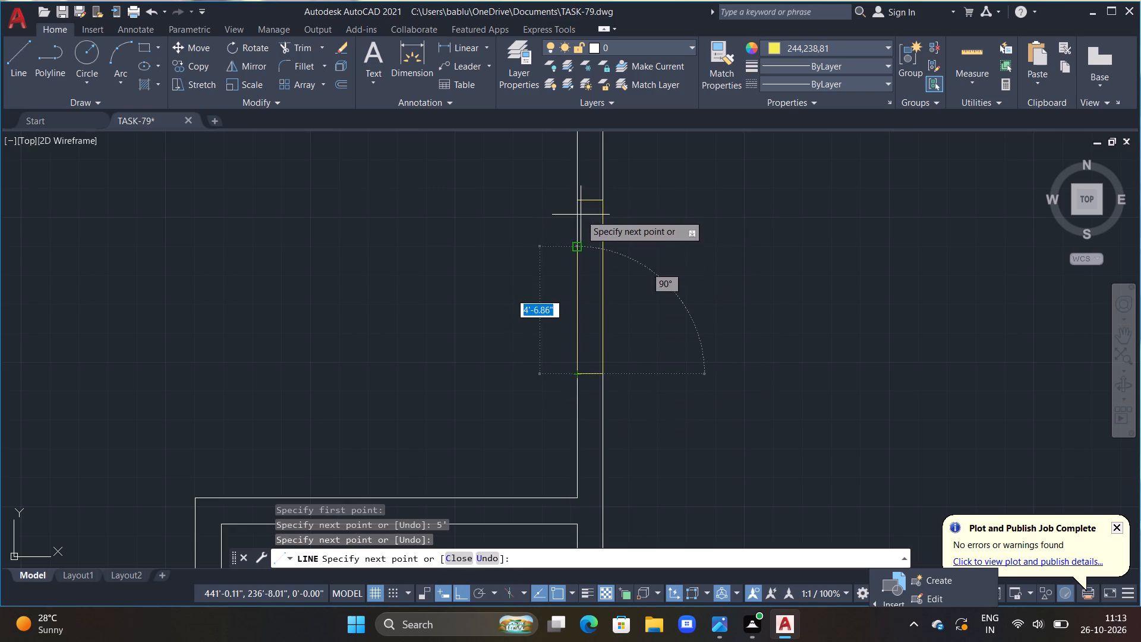
{"action": "left_click", "coordinate": [577, 202]}
{"action": "key", "text": "Escape"}
{"action": "scroll", "coordinate": [582, 234], "scroll_direction": "down", "scroll_amount": 3}
{"action": "key", "text": "Escape"}
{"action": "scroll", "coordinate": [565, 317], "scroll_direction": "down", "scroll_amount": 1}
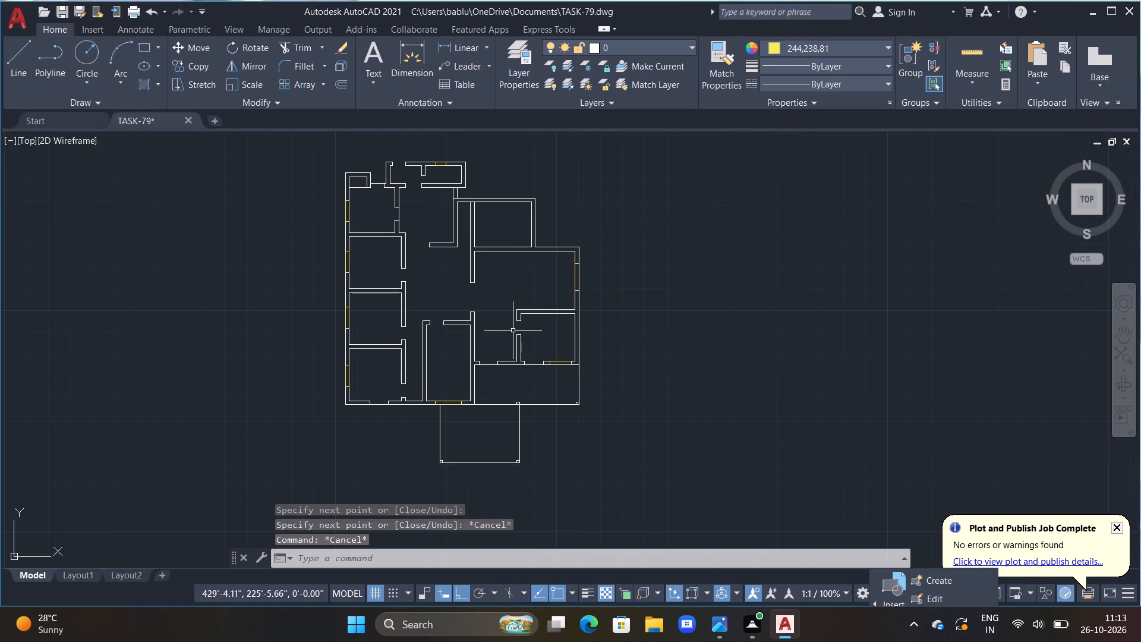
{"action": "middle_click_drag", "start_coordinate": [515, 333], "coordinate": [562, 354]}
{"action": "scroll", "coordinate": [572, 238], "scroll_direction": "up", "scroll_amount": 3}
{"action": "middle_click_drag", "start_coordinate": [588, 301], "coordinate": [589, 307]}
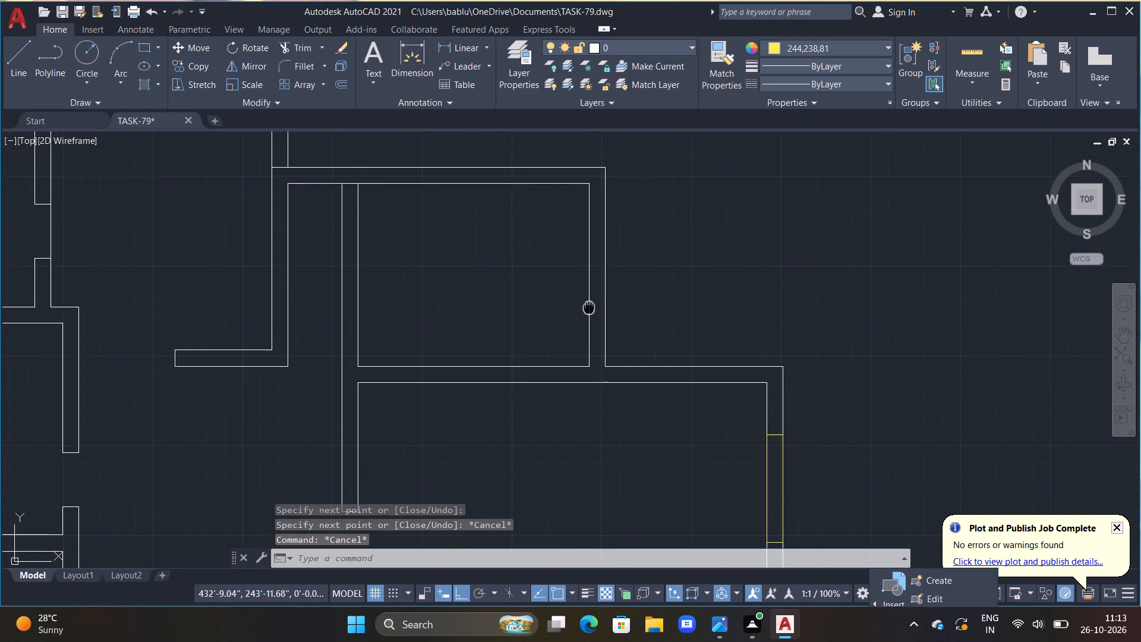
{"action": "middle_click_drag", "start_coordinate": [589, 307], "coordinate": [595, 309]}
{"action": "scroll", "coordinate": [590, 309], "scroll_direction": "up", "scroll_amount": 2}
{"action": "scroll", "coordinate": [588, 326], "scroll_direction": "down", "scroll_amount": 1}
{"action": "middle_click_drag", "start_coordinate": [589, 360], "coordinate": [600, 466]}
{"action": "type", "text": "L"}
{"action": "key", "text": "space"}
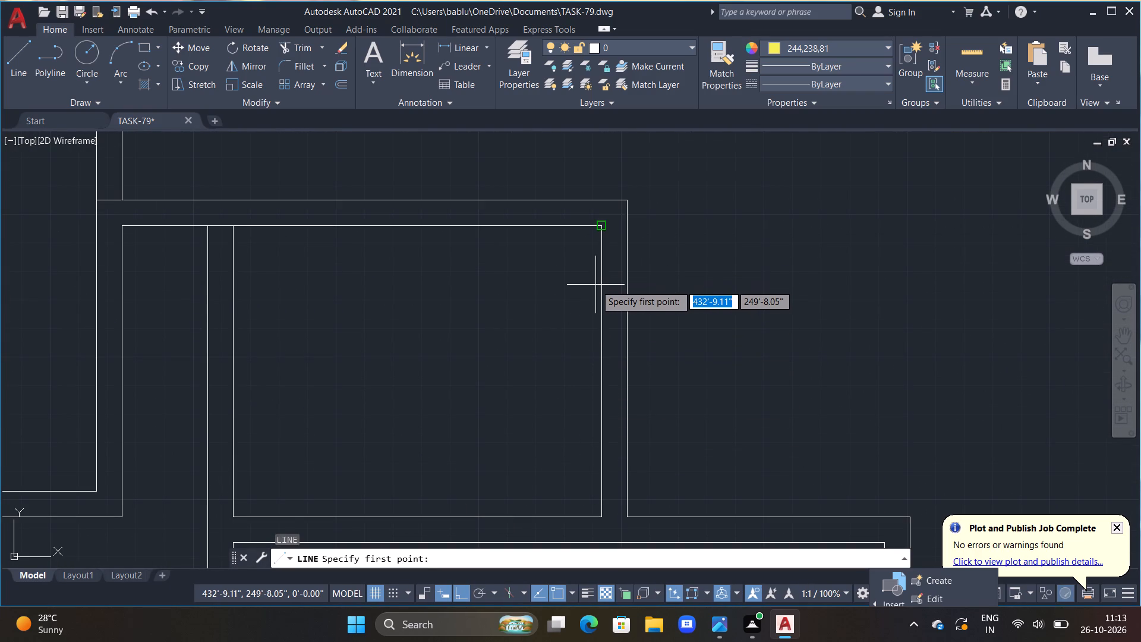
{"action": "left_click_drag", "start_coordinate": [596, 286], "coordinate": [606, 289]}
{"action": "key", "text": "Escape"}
Draw a yellow horizontal line across the east wall of the room north of the large room and trim it to both wall faces.
{"action": "type", "text": "L"}
{"action": "key", "text": "space"}
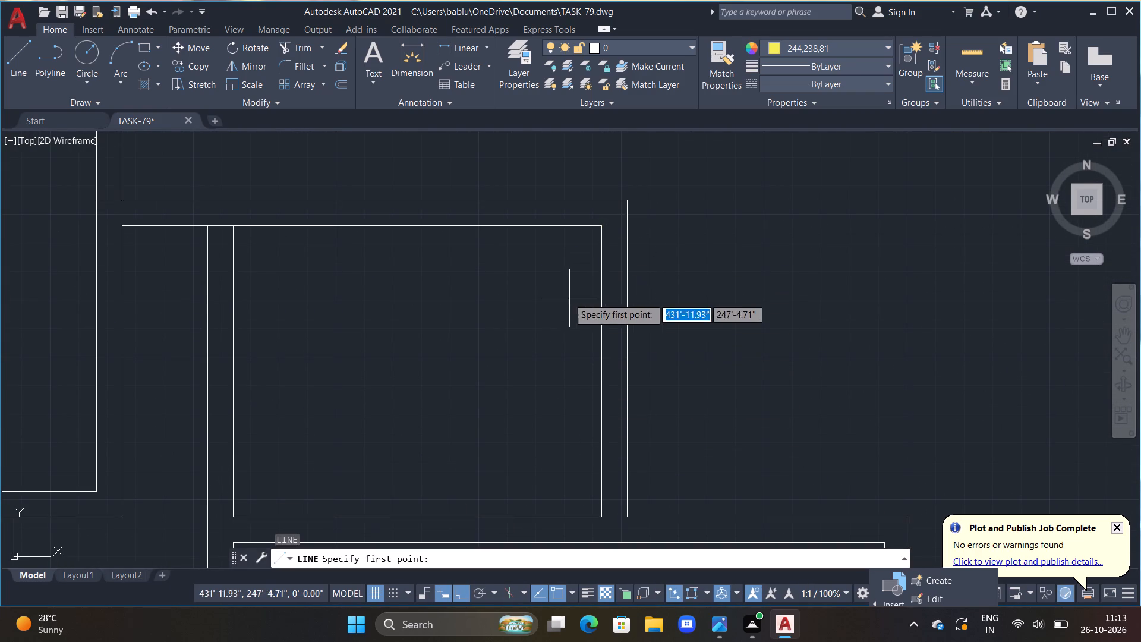
{"action": "left_click_drag", "start_coordinate": [588, 277], "coordinate": [593, 279]}
{"action": "left_click", "coordinate": [674, 278]}
{"action": "key", "text": "Escape"}
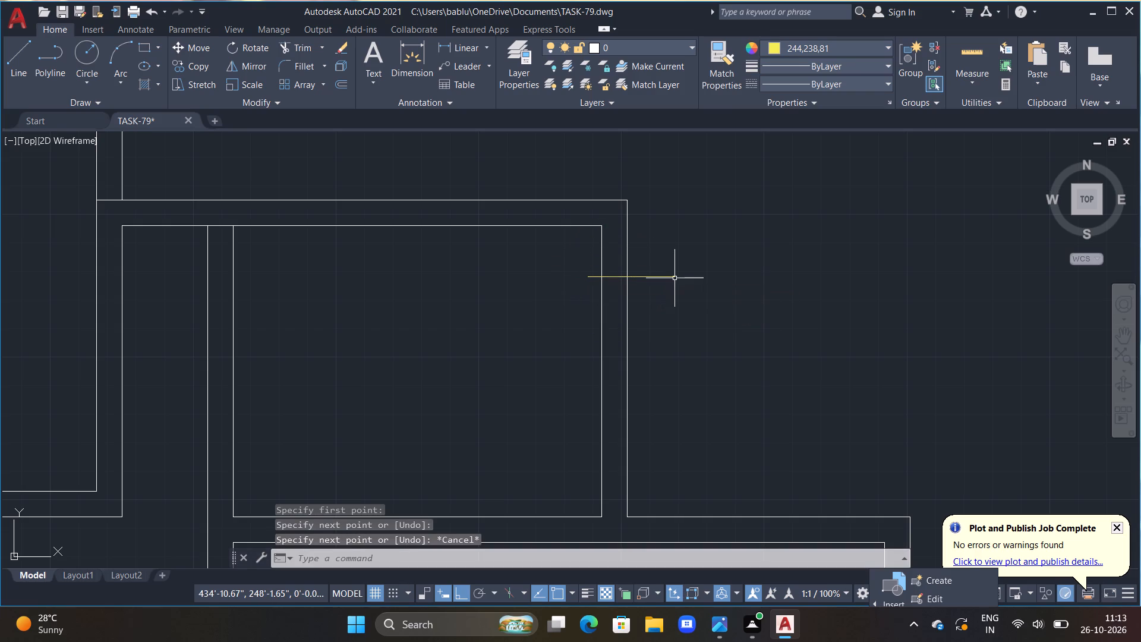
{"action": "key", "text": "Escape"}
{"action": "key", "text": "t"}
{"action": "key", "text": "r"}
{"action": "key", "text": "space"}
{"action": "left_click_drag", "start_coordinate": [654, 257], "coordinate": [660, 325]}
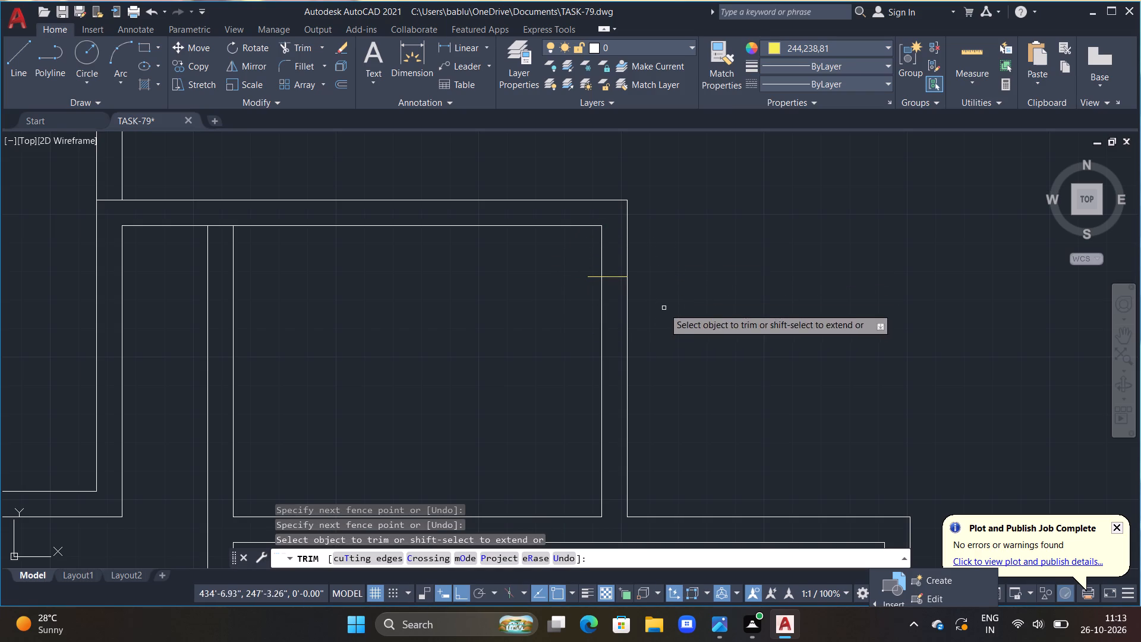
{"action": "left_click", "coordinate": [595, 277]}
{"action": "key", "text": "Escape"}
Complete a 5' long yellow window outline in that northern room's east wall, running south along the inner face and back along the outer face.
{"action": "type", "text": "L"}
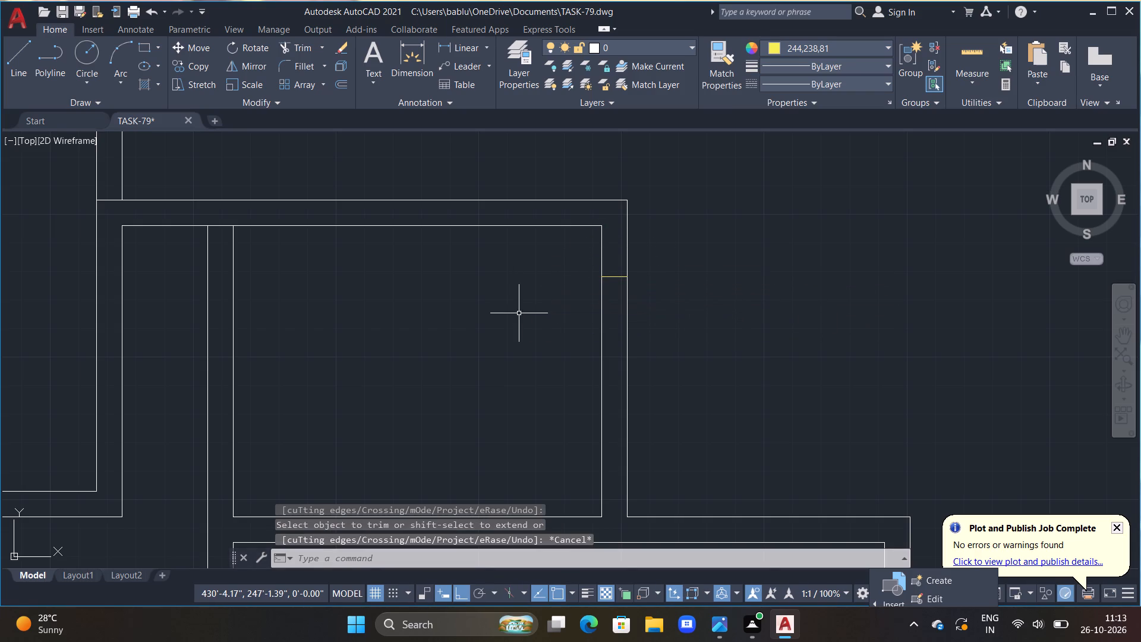
{"action": "key", "text": "space"}
{"action": "left_click", "coordinate": [598, 278]}
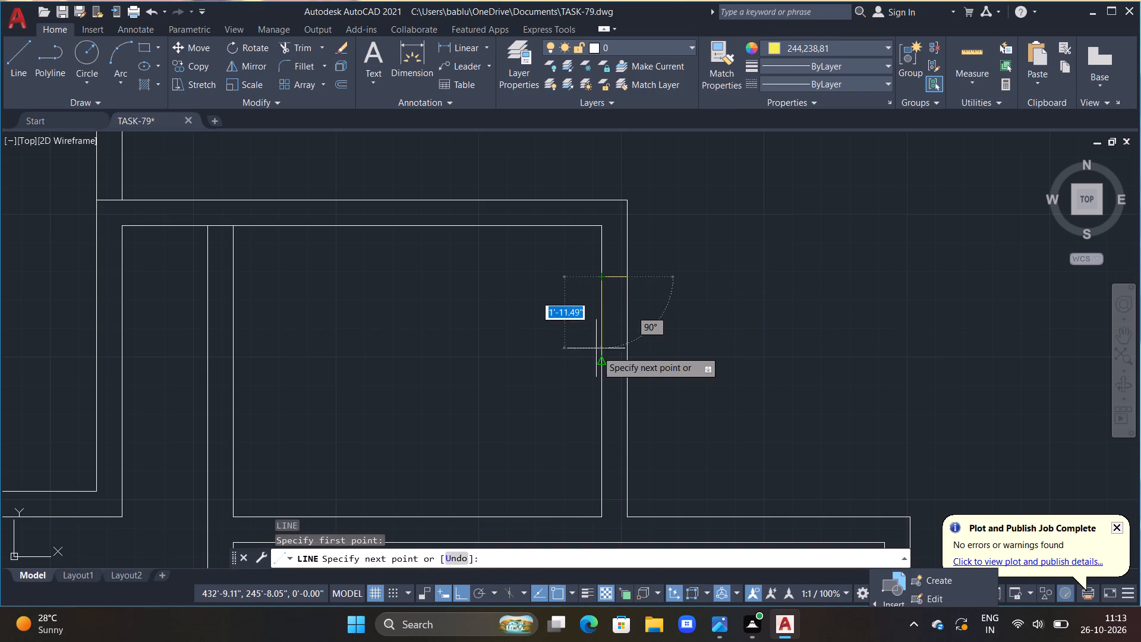
{"action": "type", "text": "5'"}
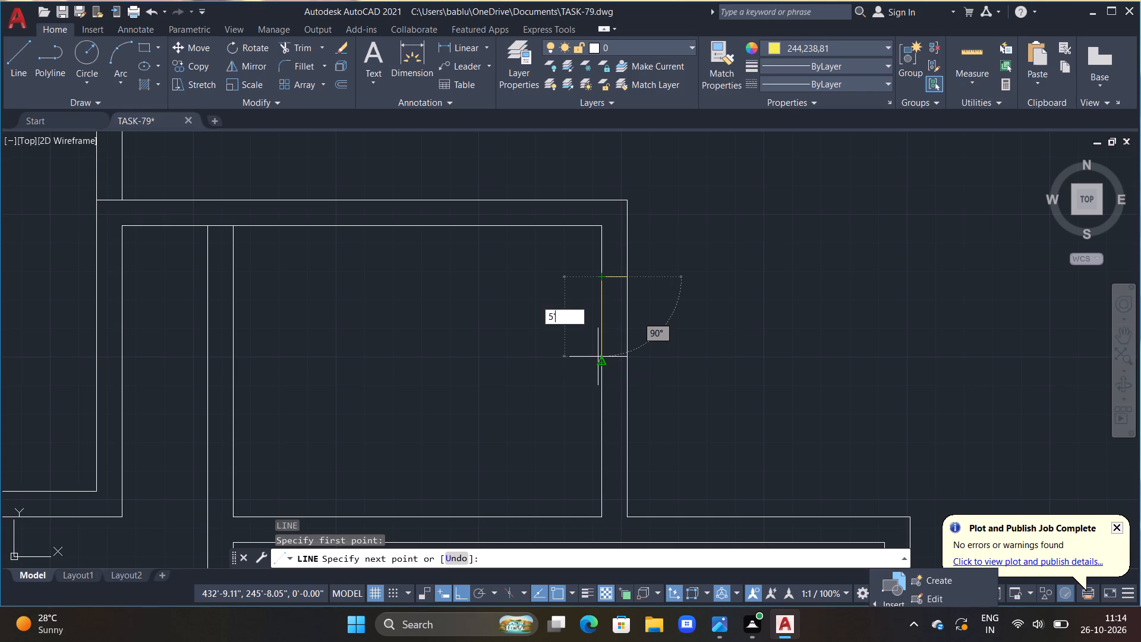
{"action": "key", "text": "Return"}
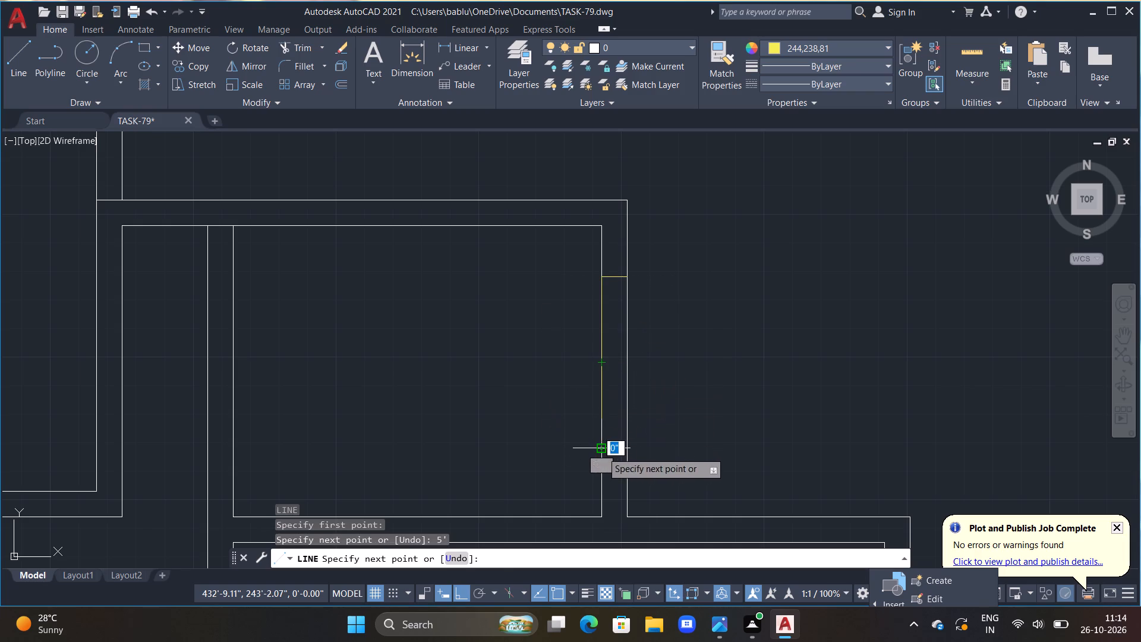
{"action": "left_click", "coordinate": [603, 449]}
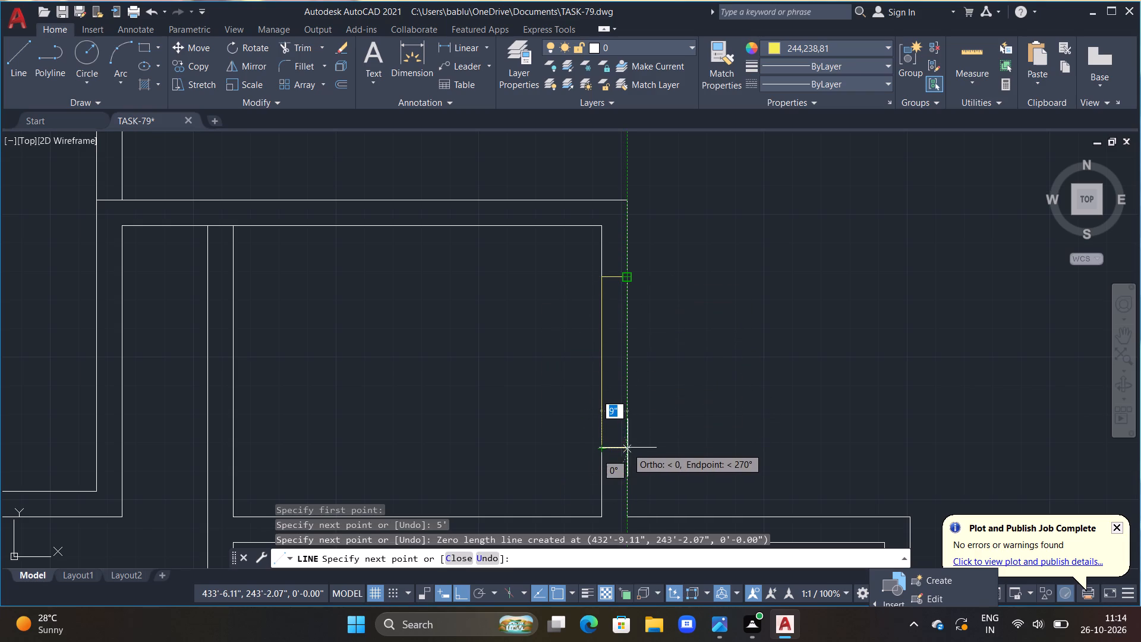
{"action": "left_click_drag", "start_coordinate": [628, 448], "coordinate": [628, 440]}
{"action": "double_click", "coordinate": [627, 281]}
{"action": "key", "text": "Escape"}
{"action": "scroll", "coordinate": [638, 315], "scroll_direction": "down", "scroll_amount": 3}
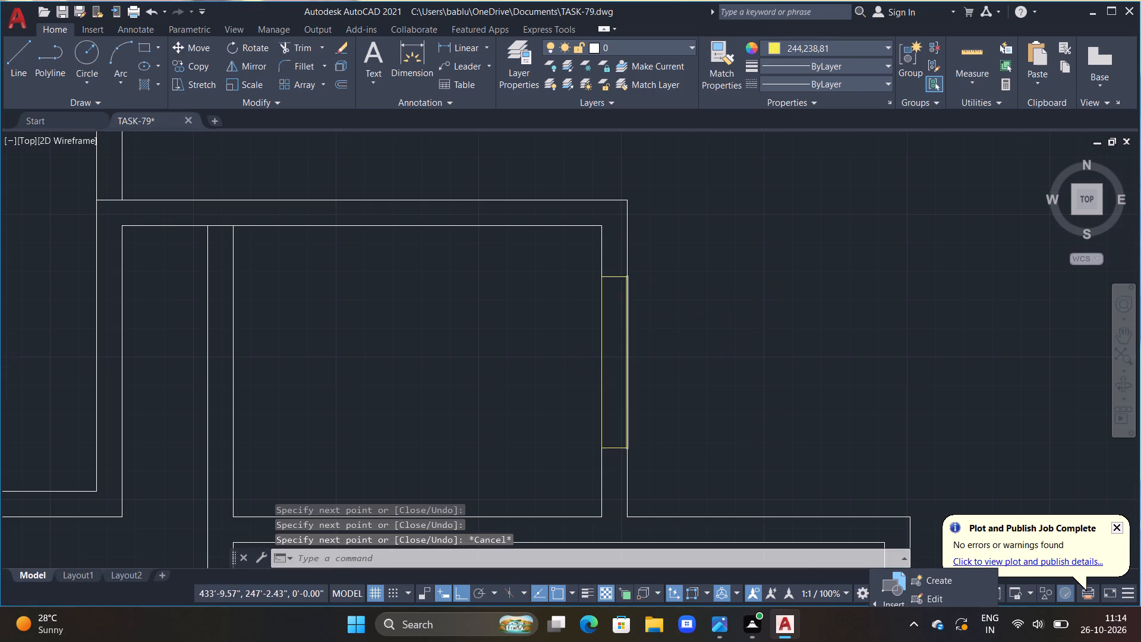
Offset the outer window line 3" inward twice to add two inner lines to the northernmost room's north-wall window.
{"action": "scroll", "coordinate": [532, 370], "scroll_direction": "down", "scroll_amount": 2}
{"action": "middle_click_drag", "start_coordinate": [538, 392], "coordinate": [619, 339]}
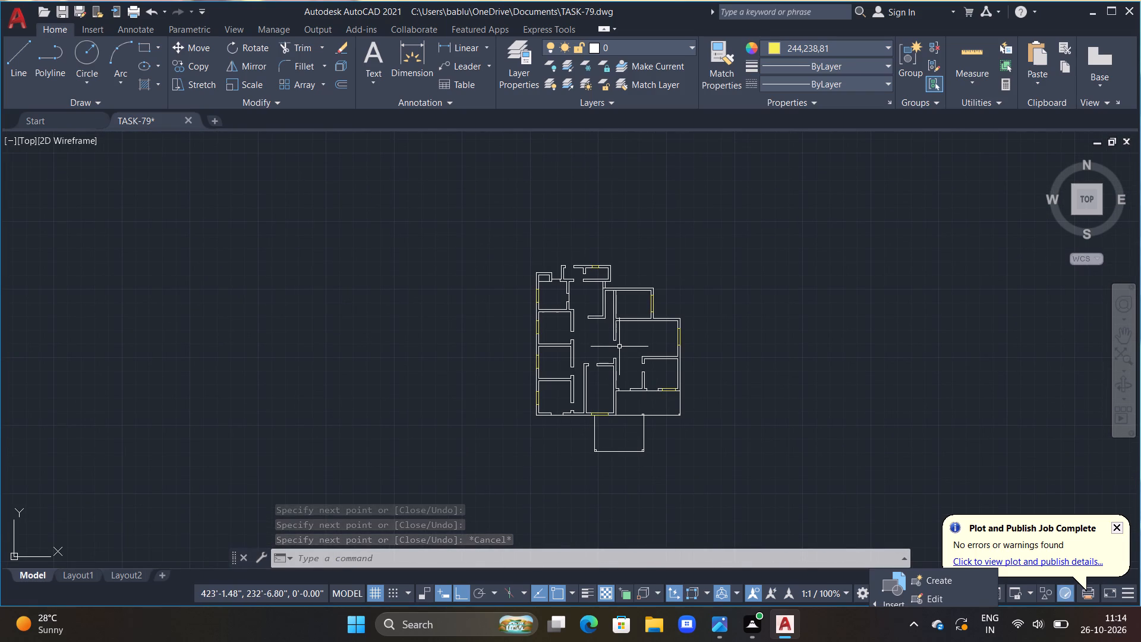
{"action": "middle_click_drag", "start_coordinate": [614, 288], "coordinate": [614, 364]}
{"action": "scroll", "coordinate": [609, 338], "scroll_direction": "up", "scroll_amount": 3}
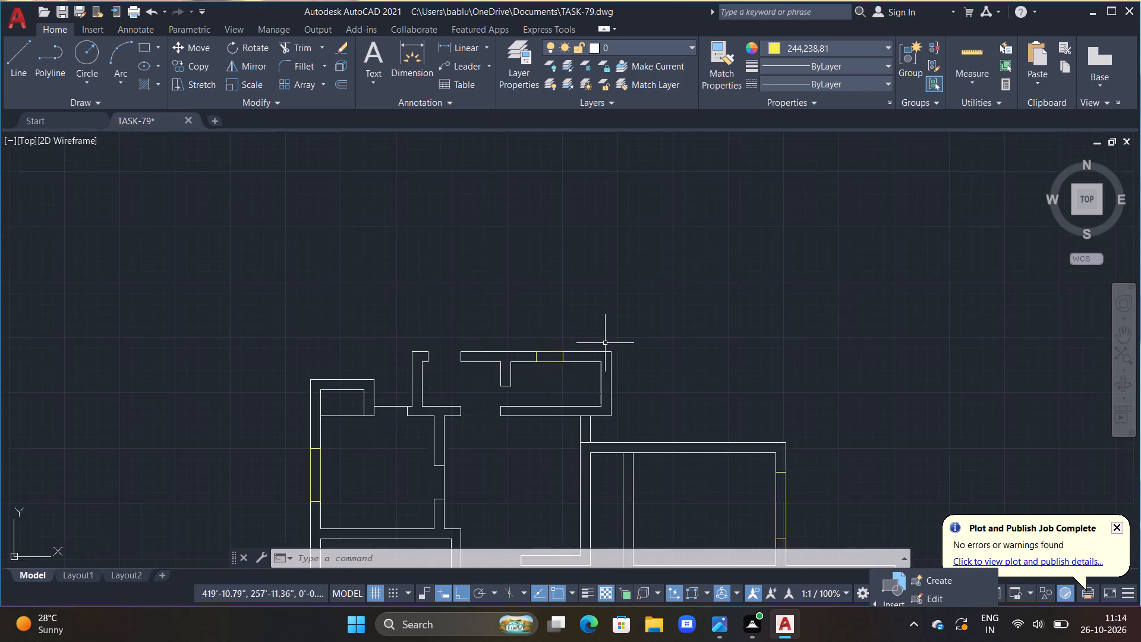
{"action": "scroll", "coordinate": [605, 343], "scroll_direction": "up", "scroll_amount": 1}
{"action": "middle_click_drag", "start_coordinate": [605, 343], "coordinate": [627, 306]}
{"action": "scroll", "coordinate": [628, 306], "scroll_direction": "up", "scroll_amount": 1}
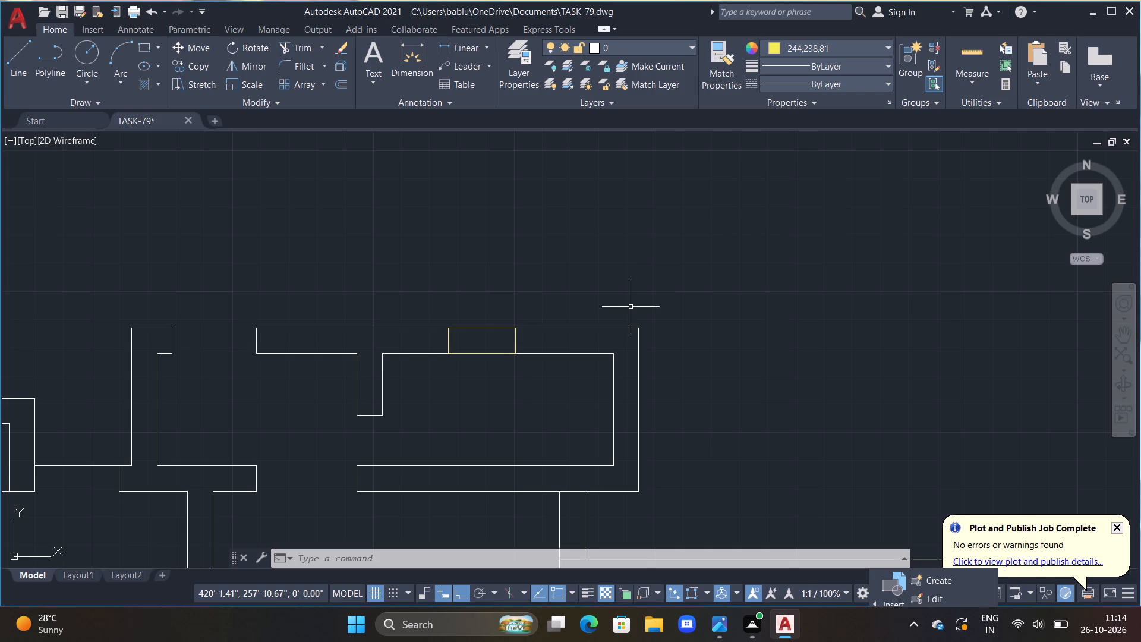
{"action": "type", "text": "OFF 3\""}
{"action": "key", "text": "Return"}
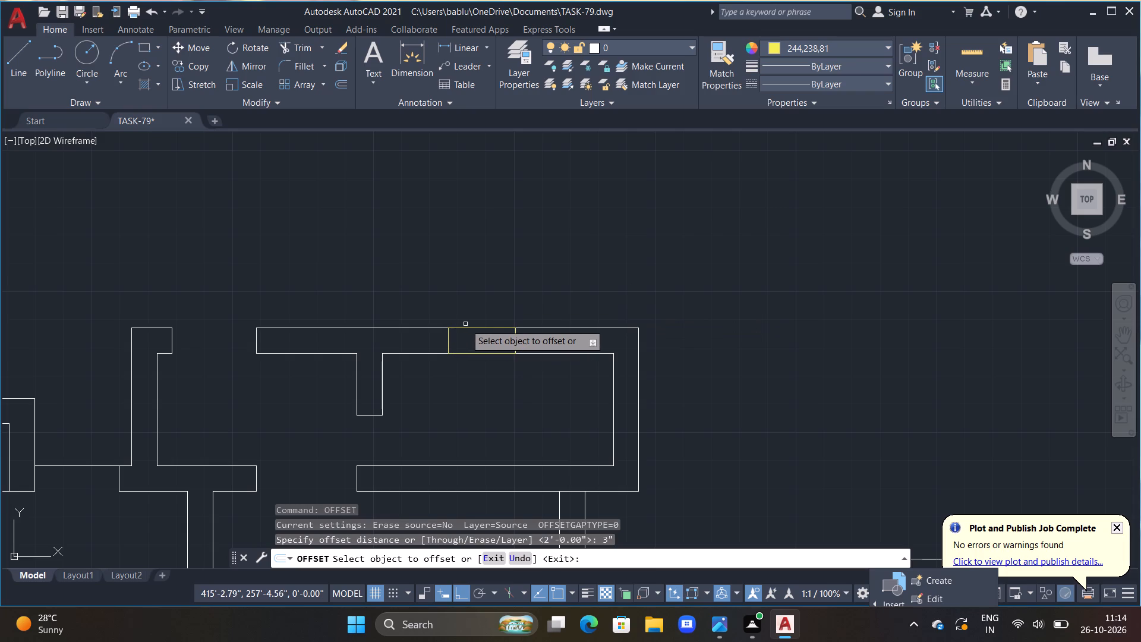
{"action": "left_click", "coordinate": [467, 326]}
{"action": "left_click", "coordinate": [474, 365]}
{"action": "left_click", "coordinate": [473, 336]}
{"action": "left_click", "coordinate": [477, 380]}
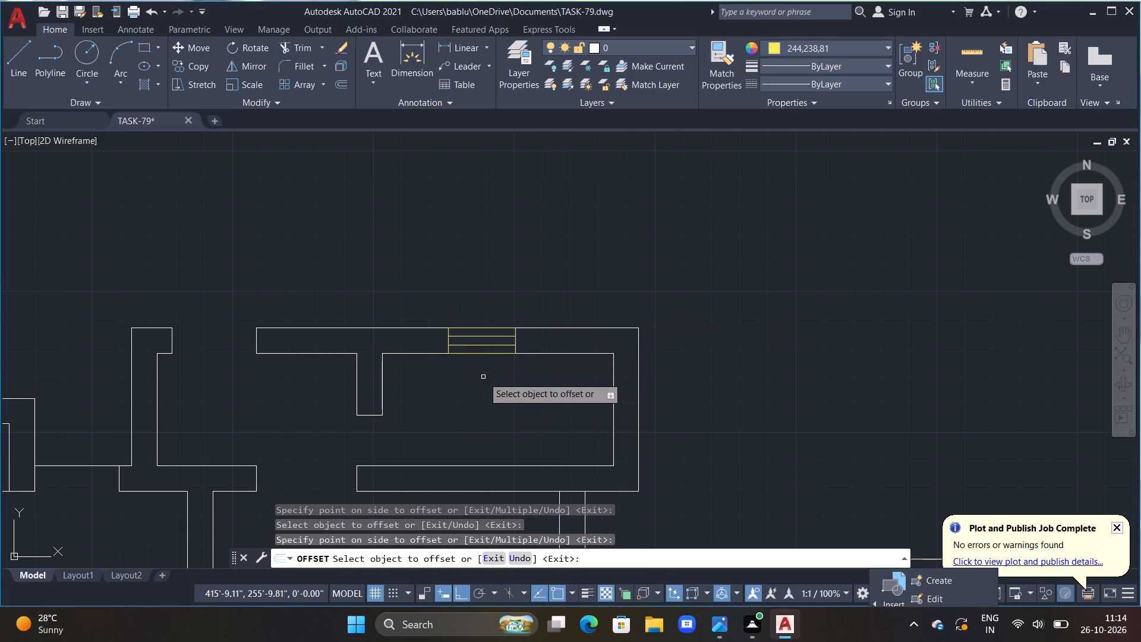
Add two inner lines by successive 3" offsets to the east-wall window of the room north of the large room.
{"action": "scroll", "coordinate": [484, 386], "scroll_direction": "down", "scroll_amount": 2}
{"action": "middle_click_drag", "start_coordinate": [556, 385], "coordinate": [496, 248]}
{"action": "scroll", "coordinate": [632, 399], "scroll_direction": "up", "scroll_amount": 1}
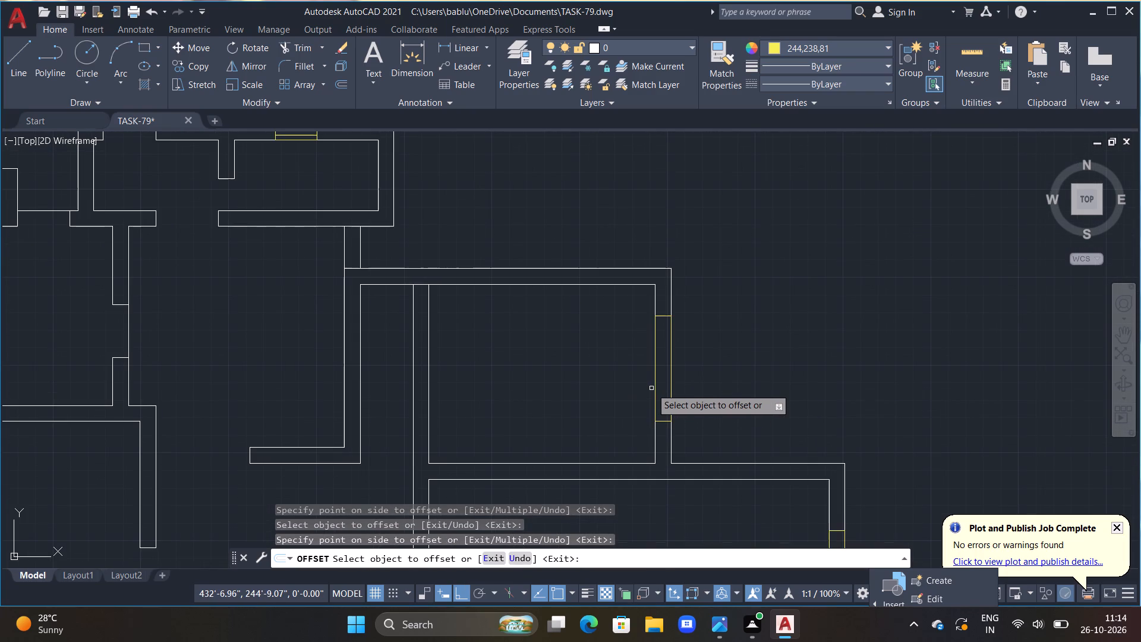
{"action": "left_click", "coordinate": [655, 389]}
{"action": "left_click", "coordinate": [672, 391]}
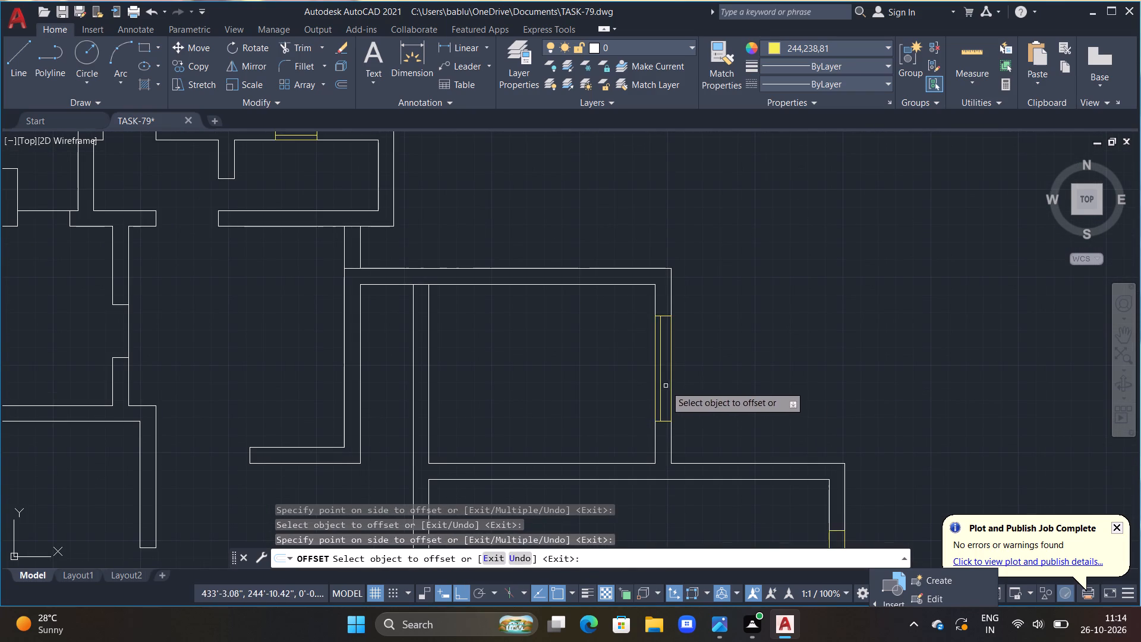
{"action": "left_click_drag", "start_coordinate": [658, 386], "coordinate": [675, 388]}
{"action": "left_click", "coordinate": [689, 392]}
Add two inner lines by successive 3" offsets toward the outer face in the large room's east-wall window.
{"action": "middle_click_drag", "start_coordinate": [724, 399], "coordinate": [615, 167]}
{"action": "scroll", "coordinate": [626, 185], "scroll_direction": "up", "scroll_amount": 1}
{"action": "scroll", "coordinate": [773, 383], "scroll_direction": "down", "scroll_amount": 2}
{"action": "middle_click_drag", "start_coordinate": [812, 413], "coordinate": [731, 315]}
{"action": "scroll", "coordinate": [724, 317], "scroll_direction": "up", "scroll_amount": 2}
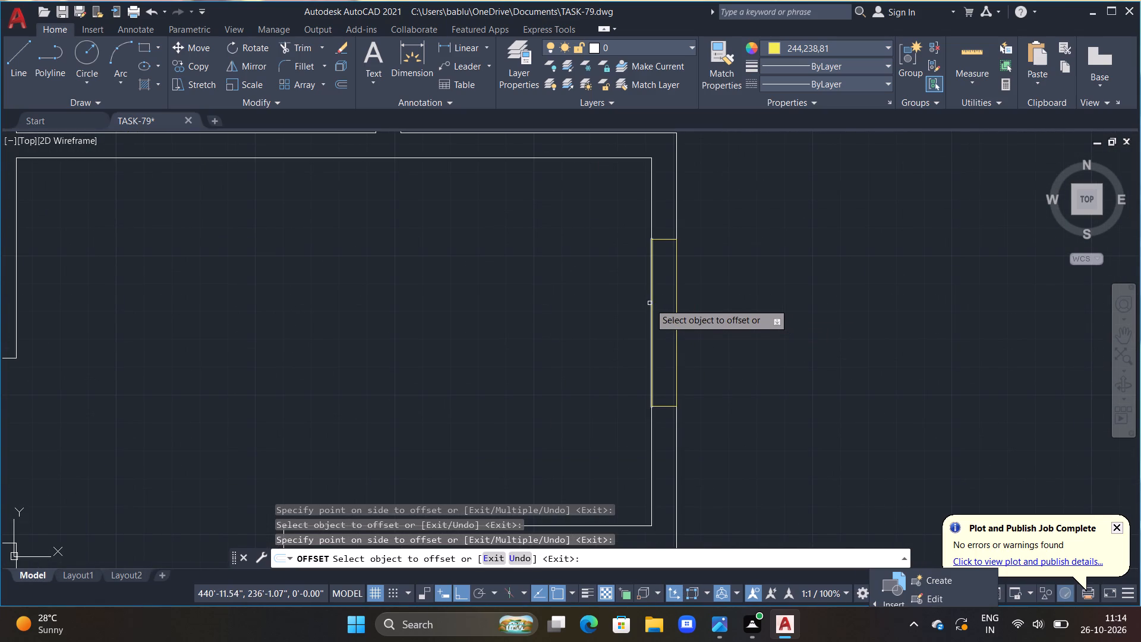
{"action": "left_click", "coordinate": [653, 305]}
{"action": "left_click", "coordinate": [663, 310]}
{"action": "left_click_drag", "start_coordinate": [658, 307], "coordinate": [669, 311]}
{"action": "left_click_drag", "start_coordinate": [684, 315], "coordinate": [689, 317]}
Add two inner lines by successive 3" offsets to the south-wall window of the small southeast room.
{"action": "scroll", "coordinate": [710, 348], "scroll_direction": "down", "scroll_amount": 2}
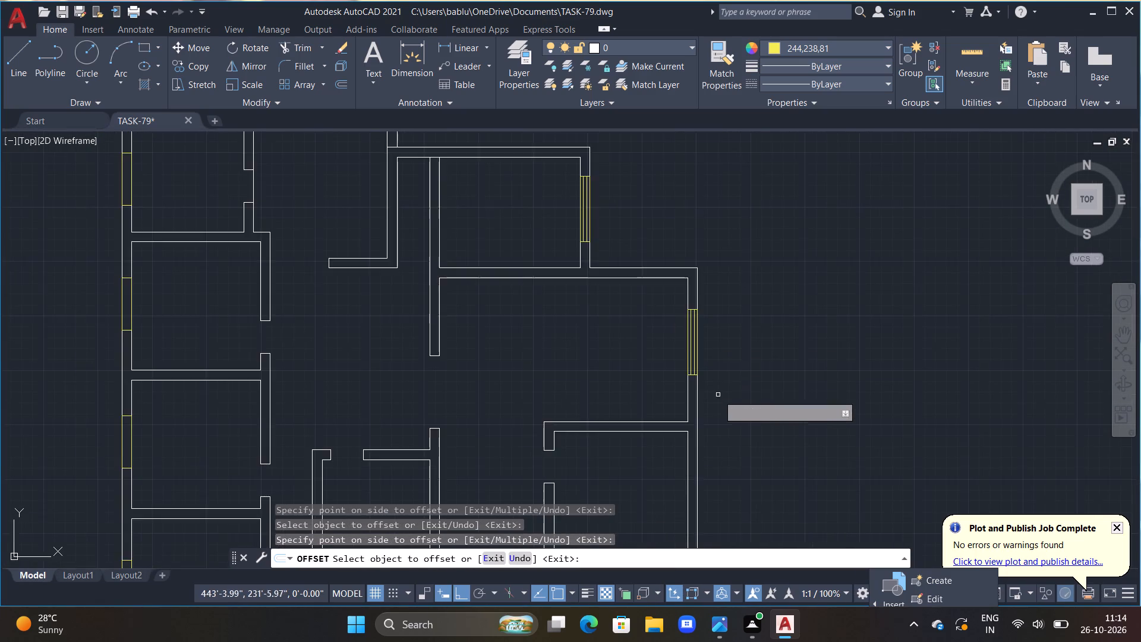
{"action": "middle_click_drag", "start_coordinate": [720, 399], "coordinate": [679, 192]}
{"action": "scroll", "coordinate": [581, 344], "scroll_direction": "up", "scroll_amount": 3}
{"action": "left_click", "coordinate": [639, 338]}
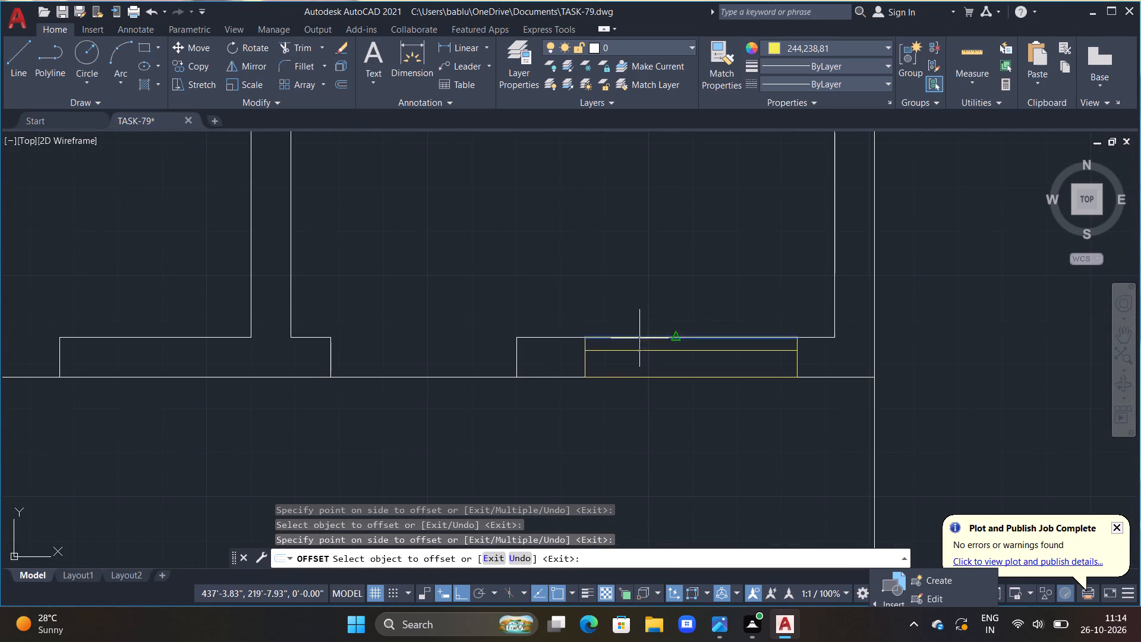
{"action": "left_click_drag", "start_coordinate": [639, 340], "coordinate": [639, 347]}
{"action": "left_click_drag", "start_coordinate": [648, 388], "coordinate": [649, 382]}
{"action": "double_click", "coordinate": [648, 351]}
{"action": "left_click", "coordinate": [656, 393]}
Add two inner lines by successive 3" offsets to the south-wall window of the narrow middle room above the porch.
{"action": "scroll", "coordinate": [650, 385], "scroll_direction": "down", "scroll_amount": 4}
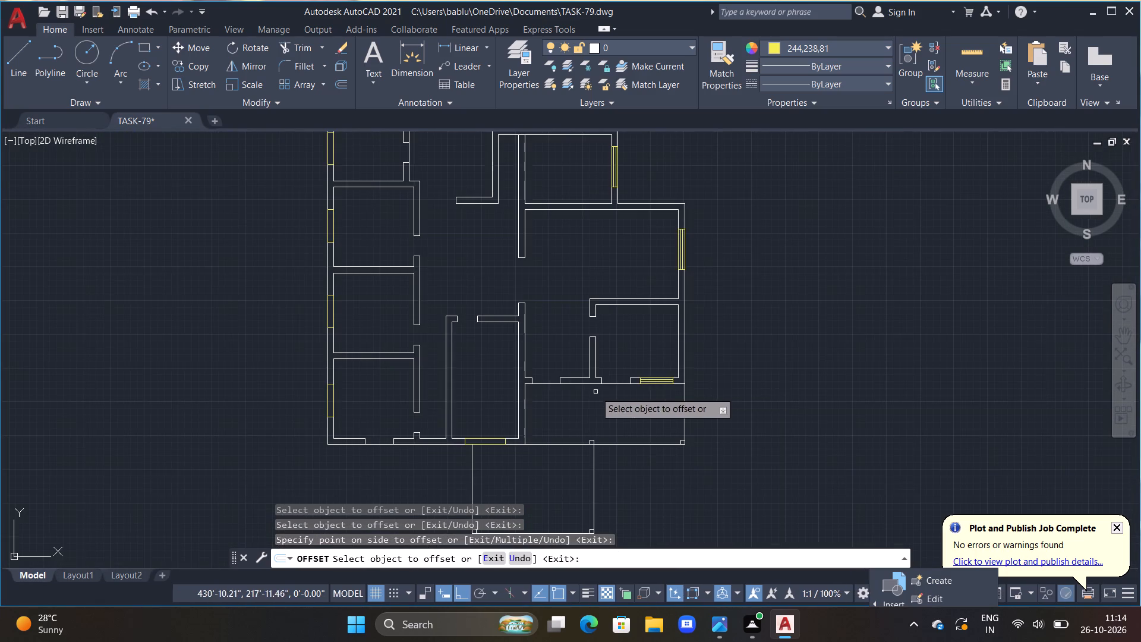
{"action": "middle_click_drag", "start_coordinate": [590, 396], "coordinate": [661, 325]}
{"action": "scroll", "coordinate": [569, 373], "scroll_direction": "up", "scroll_amount": 5}
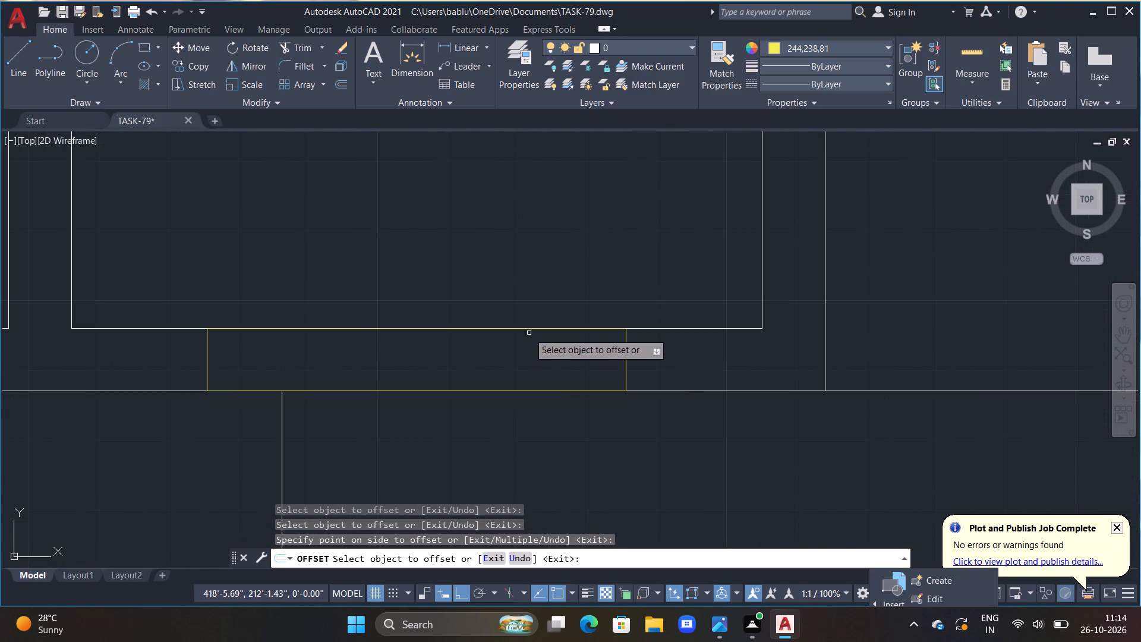
{"action": "double_click", "coordinate": [529, 329]}
{"action": "left_click", "coordinate": [529, 377]}
{"action": "left_click_drag", "start_coordinate": [530, 351], "coordinate": [530, 357]}
{"action": "left_click_drag", "start_coordinate": [544, 429], "coordinate": [543, 421]}
Add two inner lines by successive 3" offsets to the west-wall window of the southwest corner room.
{"action": "scroll", "coordinate": [537, 406], "scroll_direction": "down", "scroll_amount": 4}
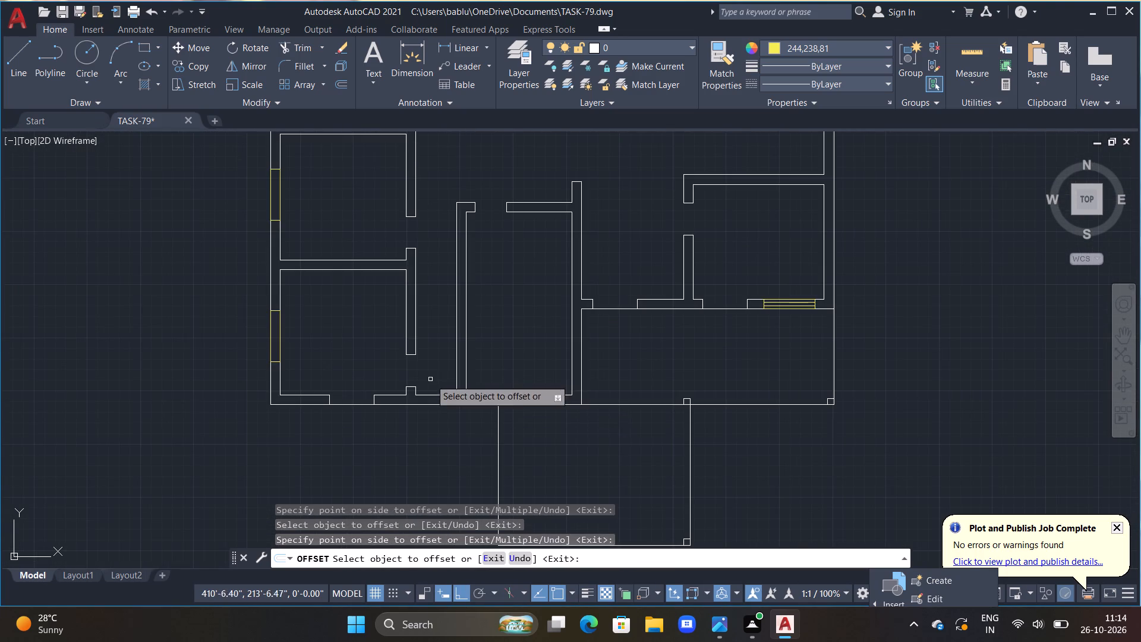
{"action": "middle_click_drag", "start_coordinate": [397, 375], "coordinate": [713, 379]}
{"action": "scroll", "coordinate": [622, 363], "scroll_direction": "up", "scroll_amount": 2}
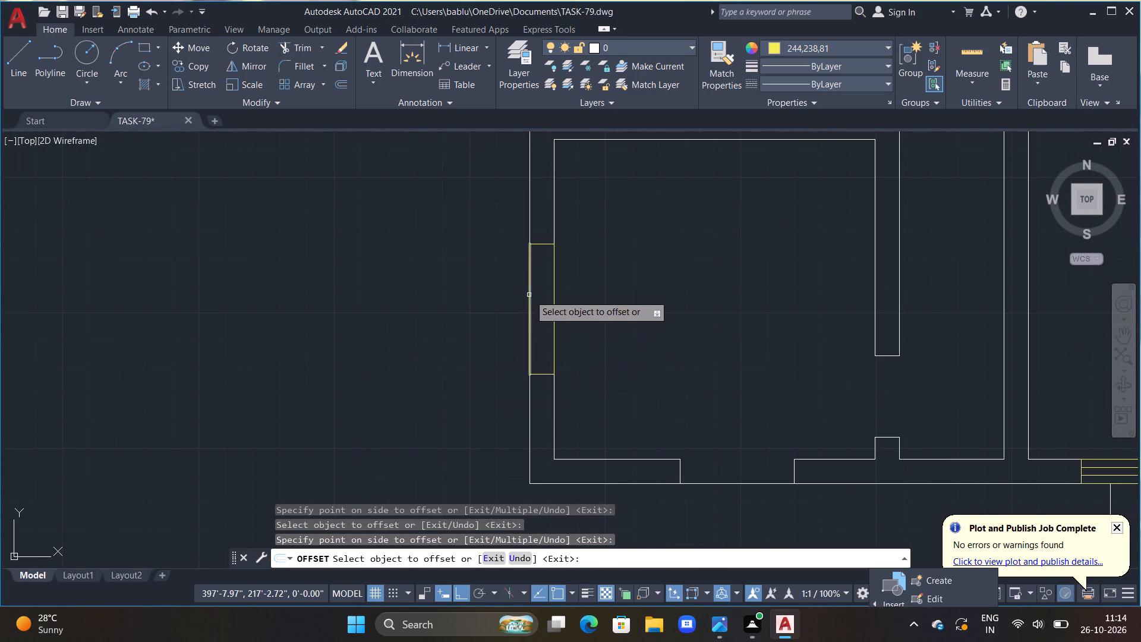
{"action": "left_click", "coordinate": [530, 295]}
{"action": "left_click", "coordinate": [537, 312]}
{"action": "left_click_drag", "start_coordinate": [536, 310], "coordinate": [543, 318]}
{"action": "left_click", "coordinate": [551, 329]}
Add two inner lines by successive 3" offsets to the west-wall window of the second room from the south.
{"action": "scroll", "coordinate": [607, 313], "scroll_direction": "down", "scroll_amount": 2}
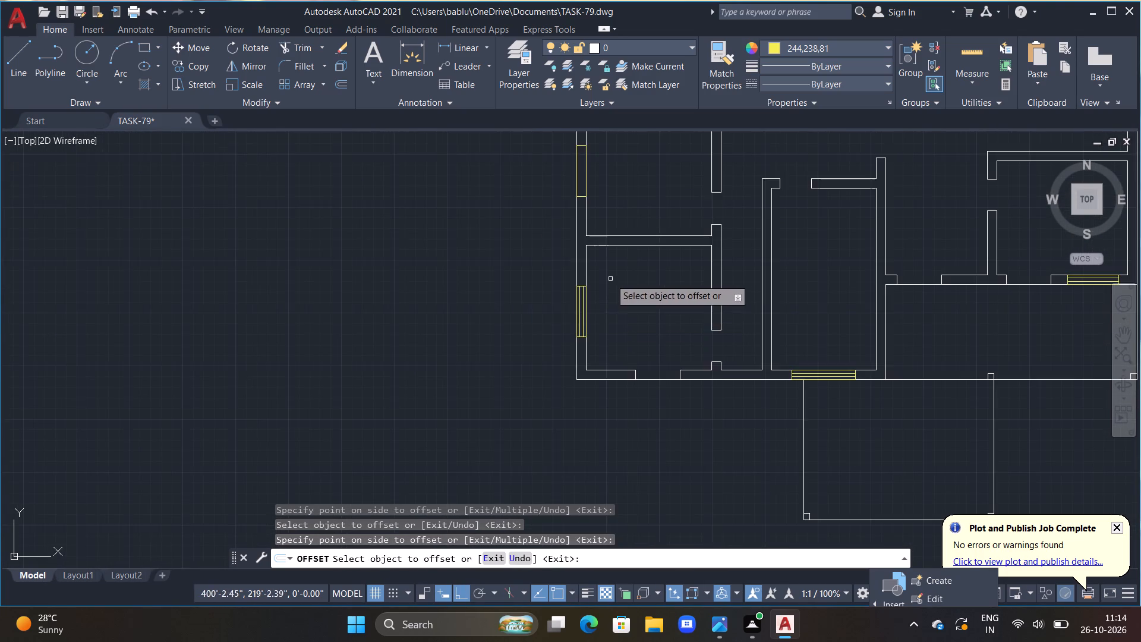
{"action": "middle_click_drag", "start_coordinate": [614, 275], "coordinate": [615, 508]}
{"action": "scroll", "coordinate": [591, 420], "scroll_direction": "up", "scroll_amount": 2}
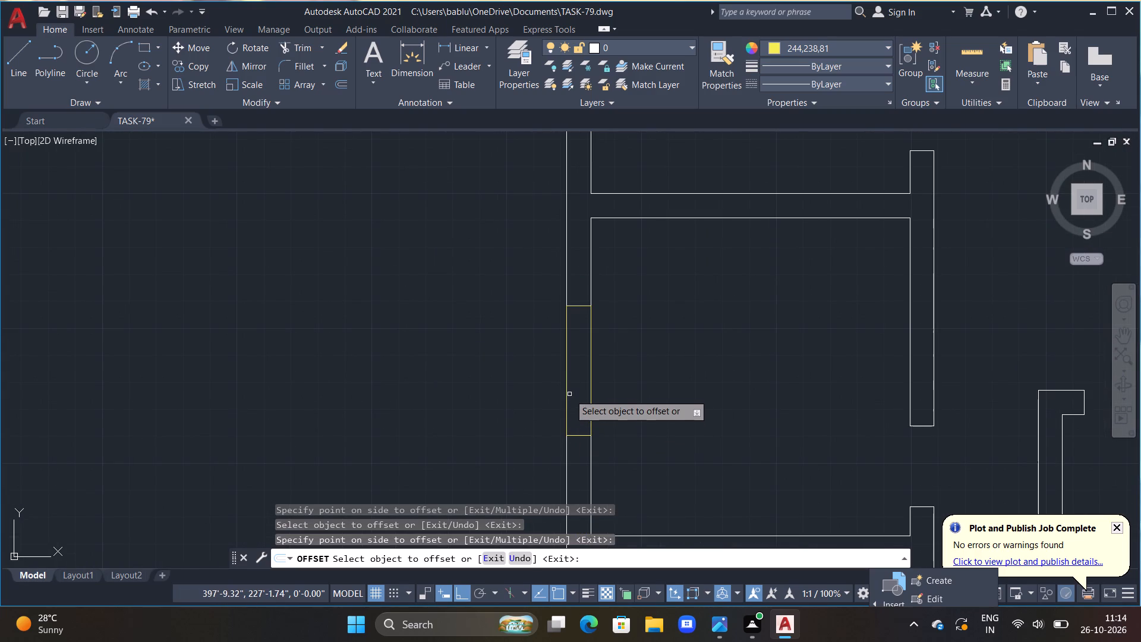
{"action": "left_click", "coordinate": [568, 390]}
{"action": "left_click", "coordinate": [575, 394]}
{"action": "left_click_drag", "start_coordinate": [574, 391], "coordinate": [581, 395]}
{"action": "left_click", "coordinate": [586, 396]}
Add two inner lines by successive 3" offsets to the west-wall window of the third room from the south.
{"action": "scroll", "coordinate": [600, 369], "scroll_direction": "down", "scroll_amount": 3}
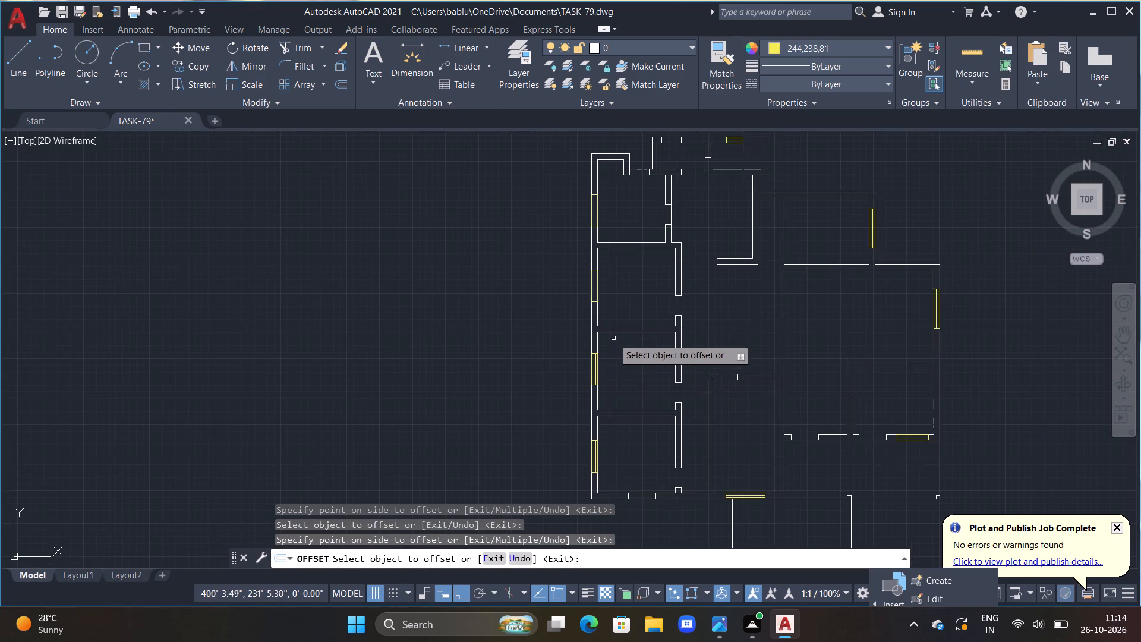
{"action": "scroll", "coordinate": [627, 287], "scroll_direction": "up", "scroll_amount": 2}
{"action": "middle_click_drag", "start_coordinate": [597, 279], "coordinate": [637, 465]}
{"action": "left_click", "coordinate": [581, 452]}
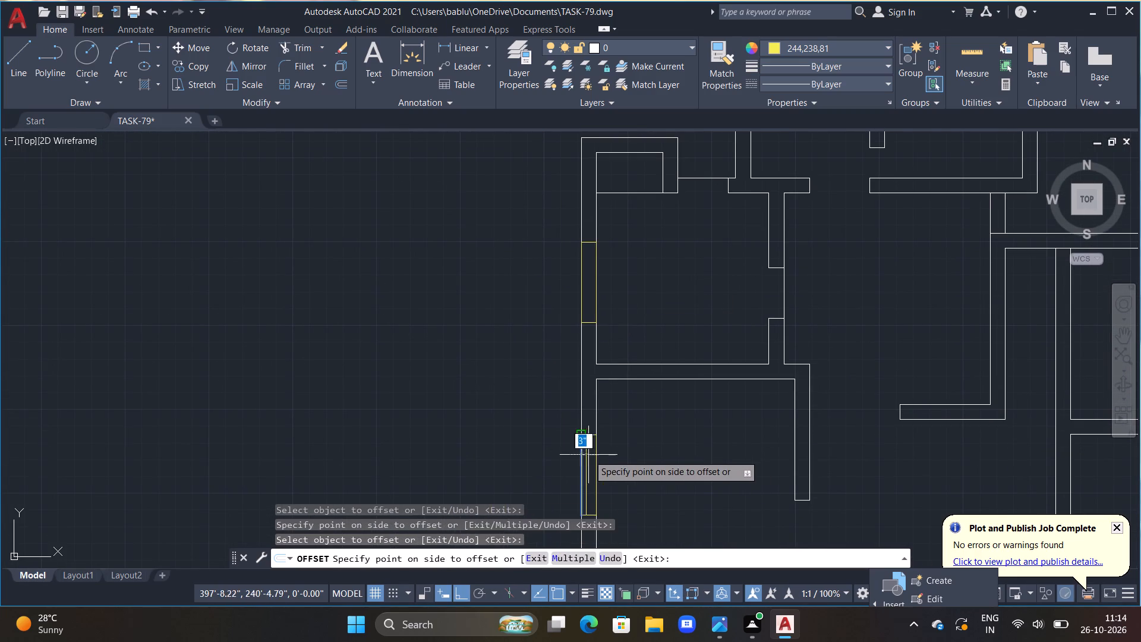
{"action": "left_click", "coordinate": [596, 460]}
{"action": "left_click", "coordinate": [586, 452]}
{"action": "left_click", "coordinate": [598, 461]}
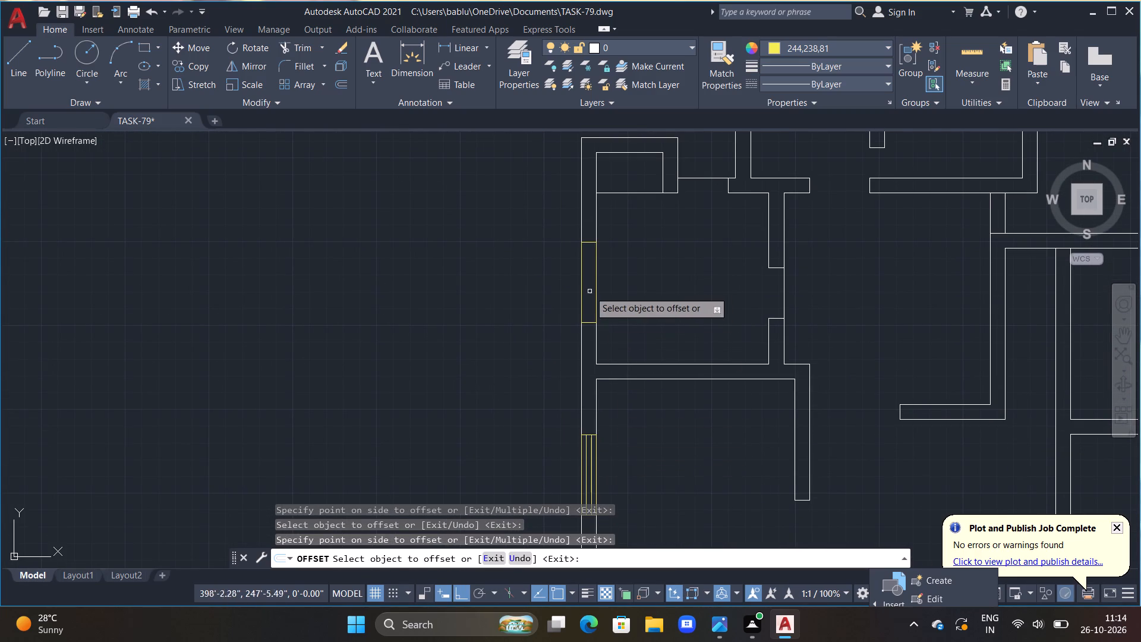
Add two inner lines by successive 3" offsets to the northwest room's west-wall window and end the Offset command.
{"action": "left_click", "coordinate": [583, 284]}
{"action": "left_click", "coordinate": [594, 303]}
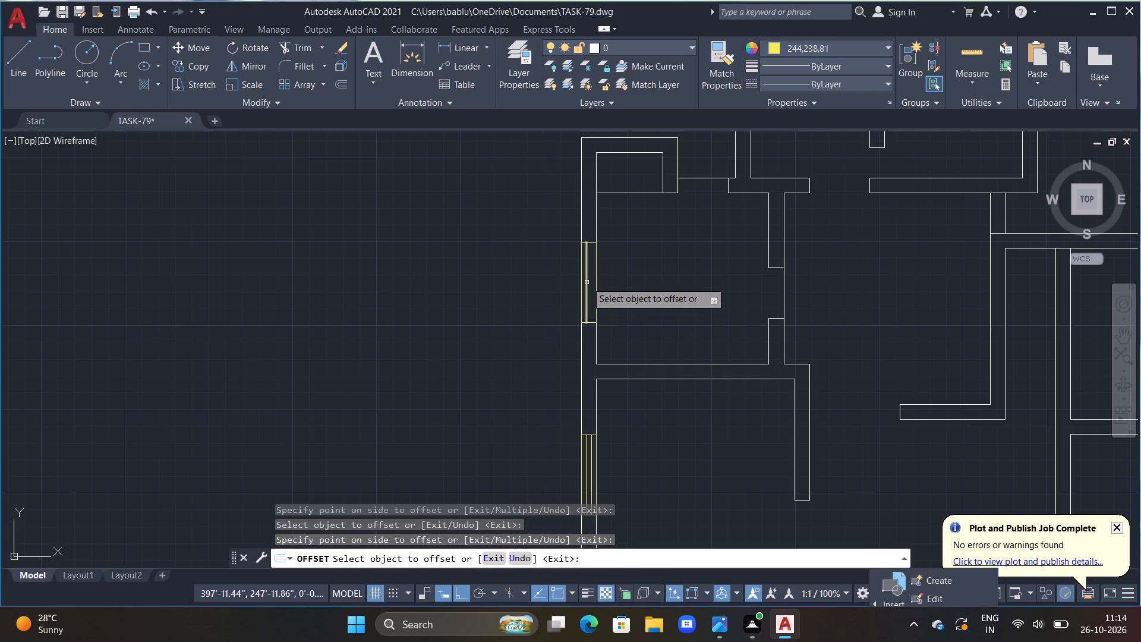
{"action": "left_click", "coordinate": [587, 282]}
{"action": "left_click", "coordinate": [598, 285]}
{"action": "scroll", "coordinate": [607, 287], "scroll_direction": "down", "scroll_amount": 2}
{"action": "scroll", "coordinate": [642, 279], "scroll_direction": "up", "scroll_amount": 1}
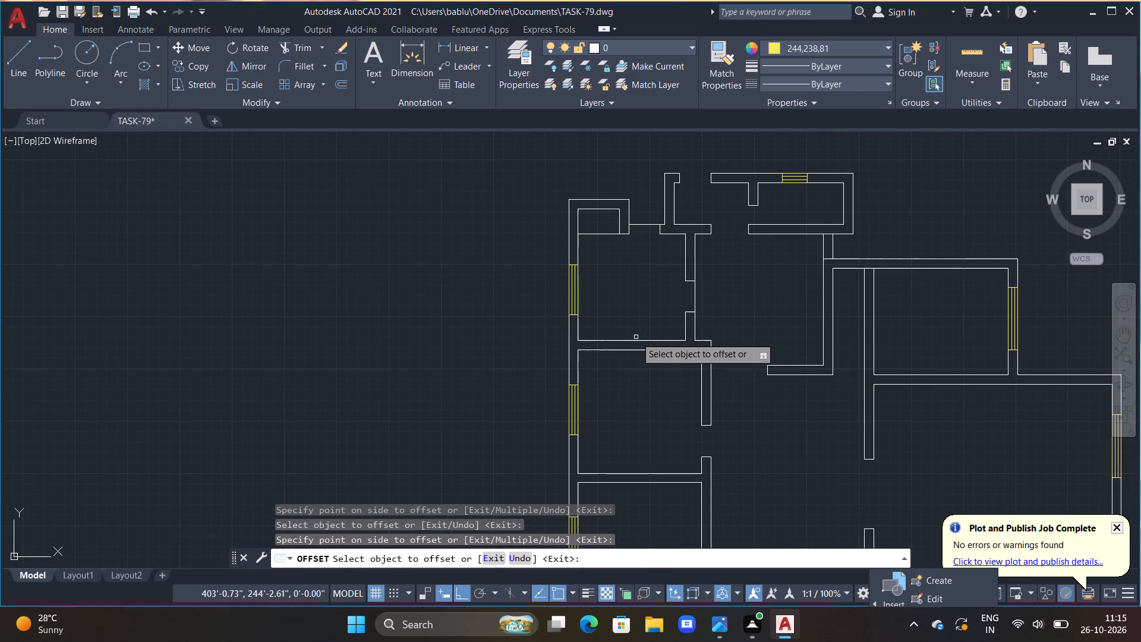
{"action": "key", "text": "Escape"}
{"action": "key", "text": "Escape"}
{"action": "key", "text": "Escape"}
{"action": "key", "text": "Escape"}
{"action": "key", "text": "Escape"}
{"action": "key", "text": "Escape"}
{"action": "key", "text": "Escape"}
{"action": "key", "text": "Escape"}
{"action": "key", "text": "Escape"}
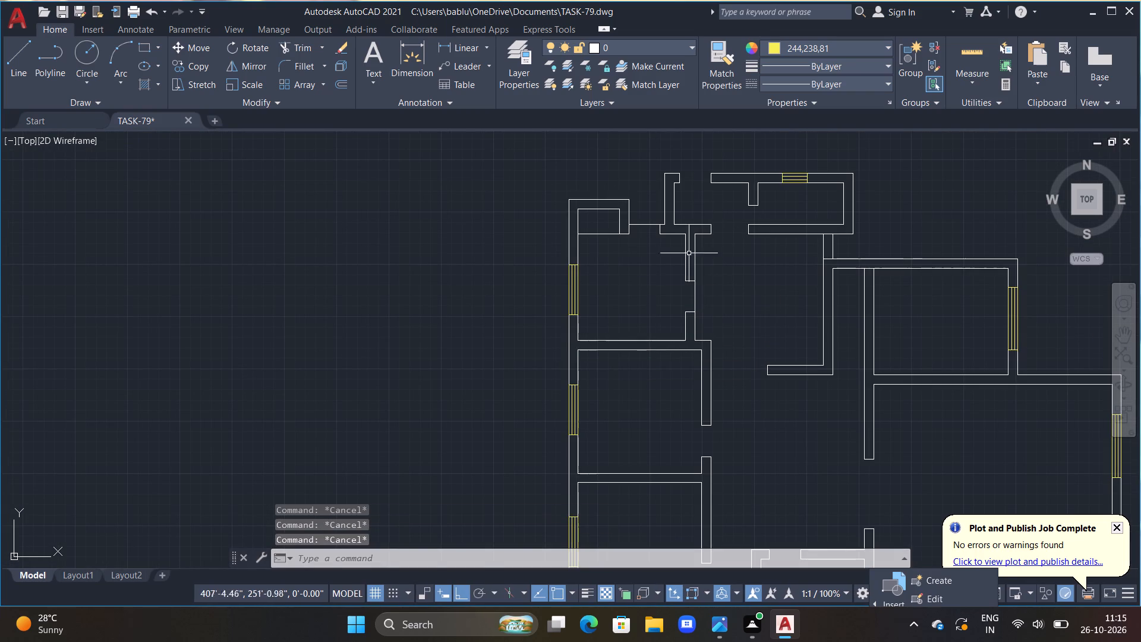
Load the ACAD_ISO03W100 dash-space linetype and make it the current linetype.
{"action": "middle_click_drag", "start_coordinate": [674, 343], "coordinate": [600, 314]}
{"action": "scroll", "coordinate": [702, 317], "scroll_direction": "up", "scroll_amount": 2}
{"action": "middle_click_drag", "start_coordinate": [692, 322], "coordinate": [597, 210]}
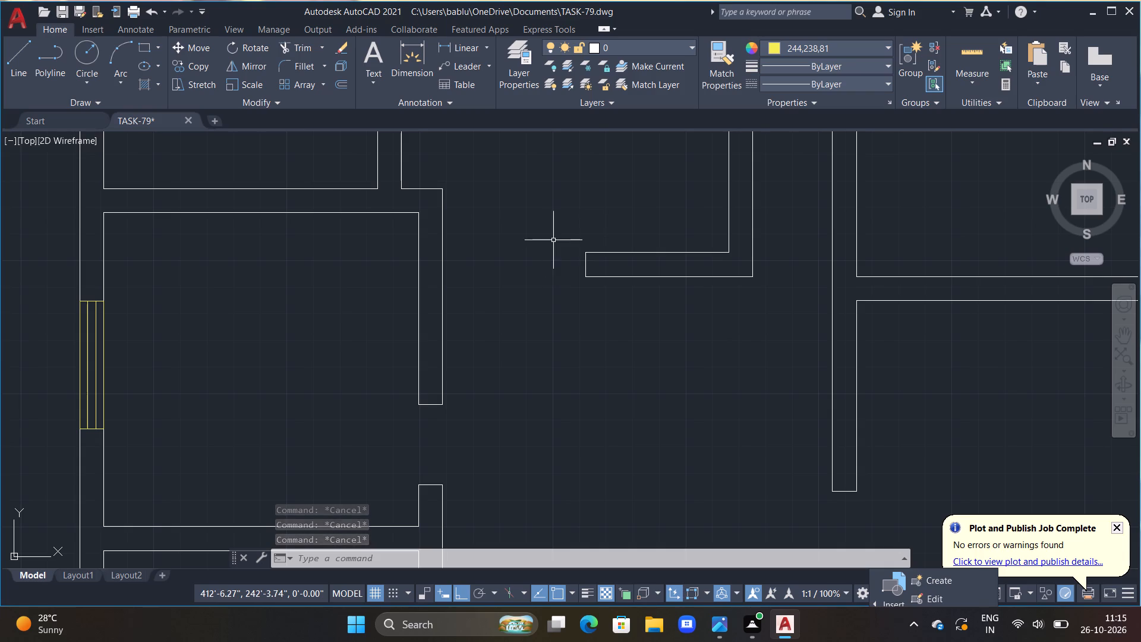
{"action": "middle_click_drag", "start_coordinate": [576, 253], "coordinate": [612, 254]}
{"action": "scroll", "coordinate": [579, 282], "scroll_direction": "up", "scroll_amount": 1}
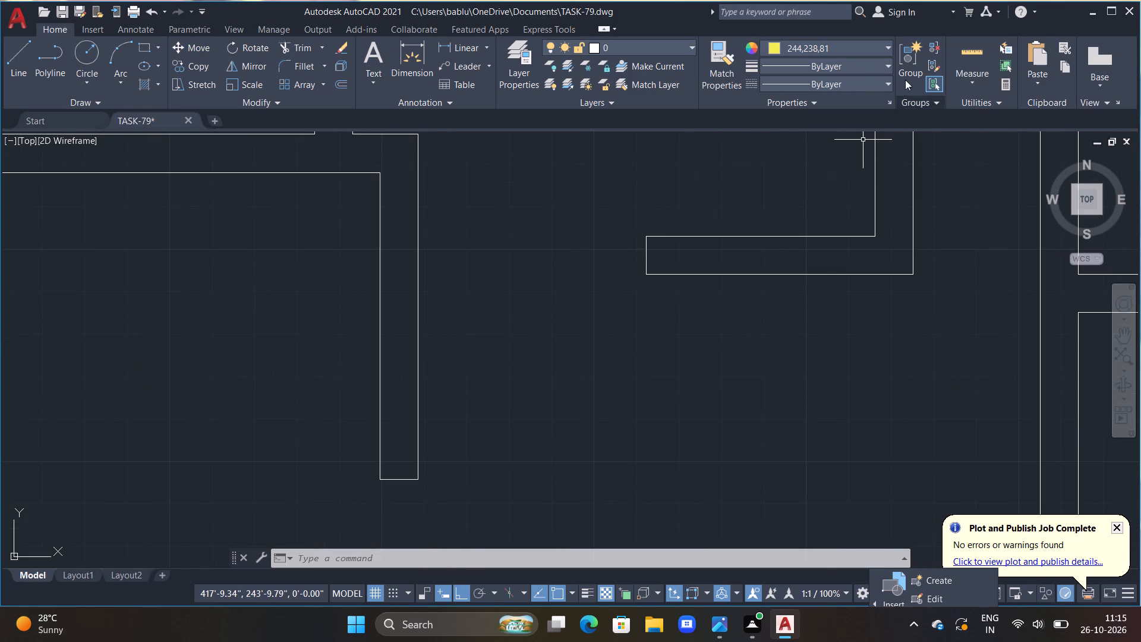
{"action": "left_click", "coordinate": [884, 82]}
{"action": "left_click", "coordinate": [842, 150]}
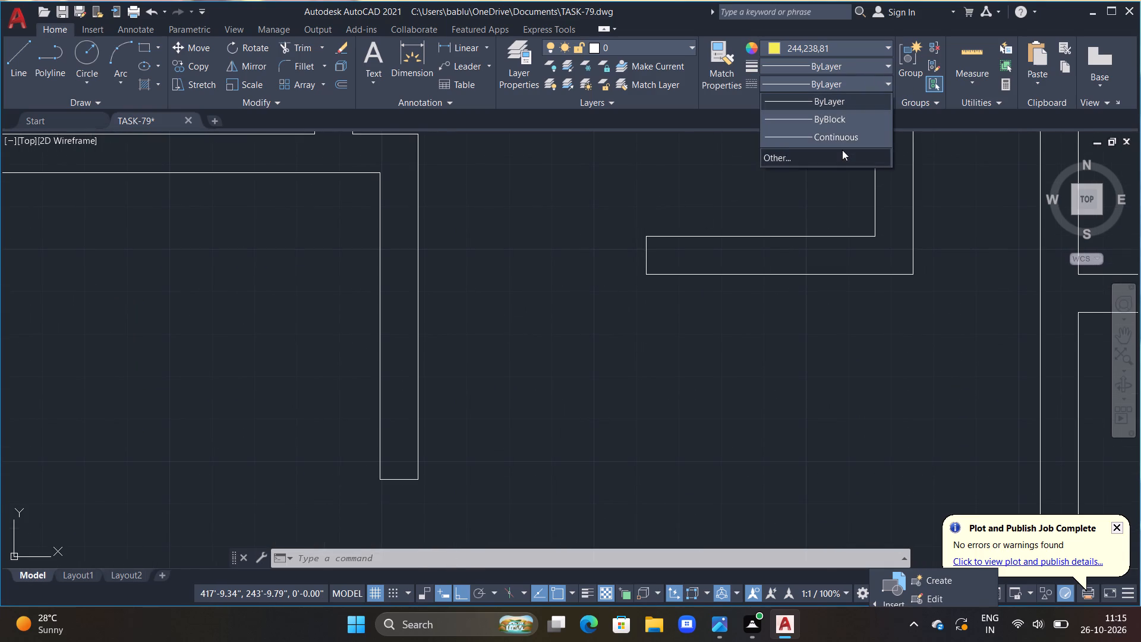
{"action": "left_click", "coordinate": [710, 175]}
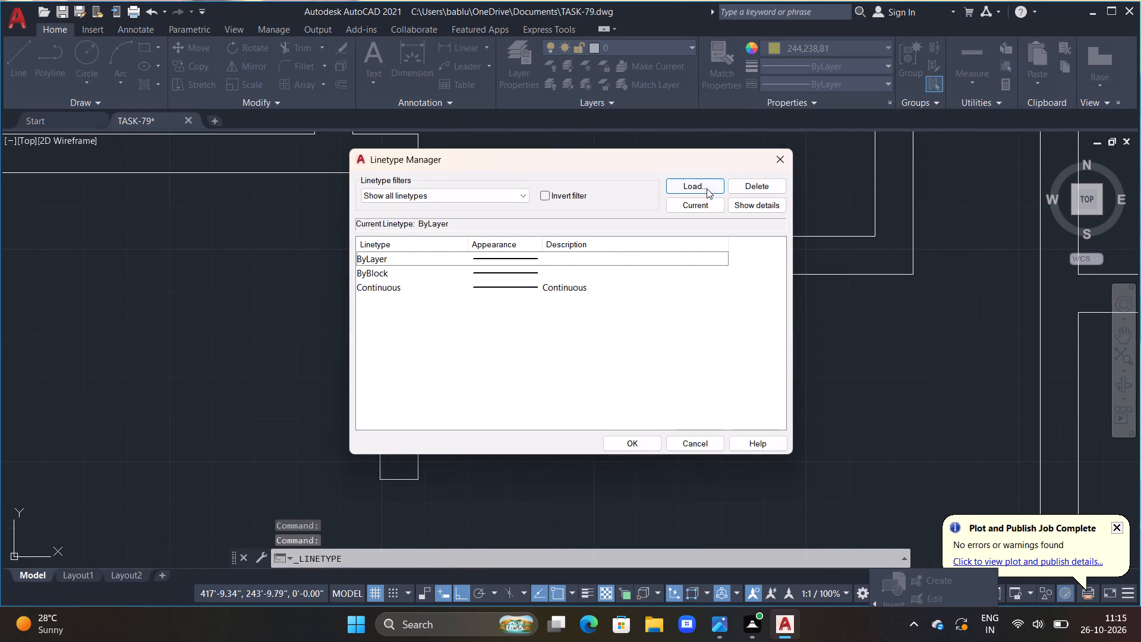
{"action": "left_click", "coordinate": [707, 188]}
{"action": "left_click", "coordinate": [636, 296]}
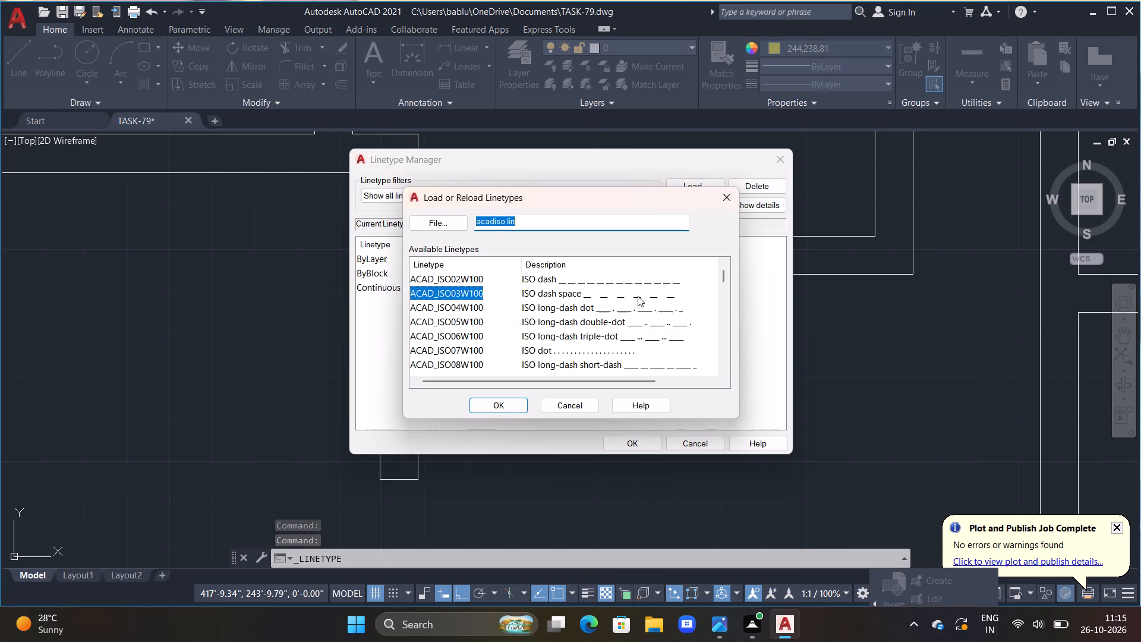
{"action": "left_click", "coordinate": [493, 408]}
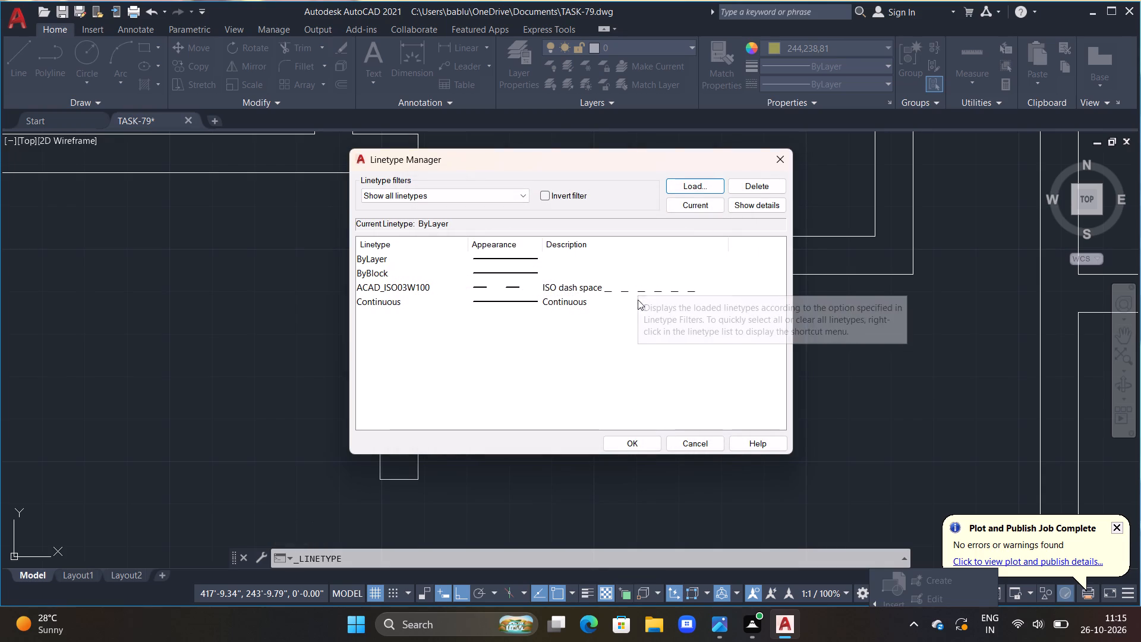
{"action": "double_click", "coordinate": [635, 291]}
{"action": "left_click", "coordinate": [636, 445]}
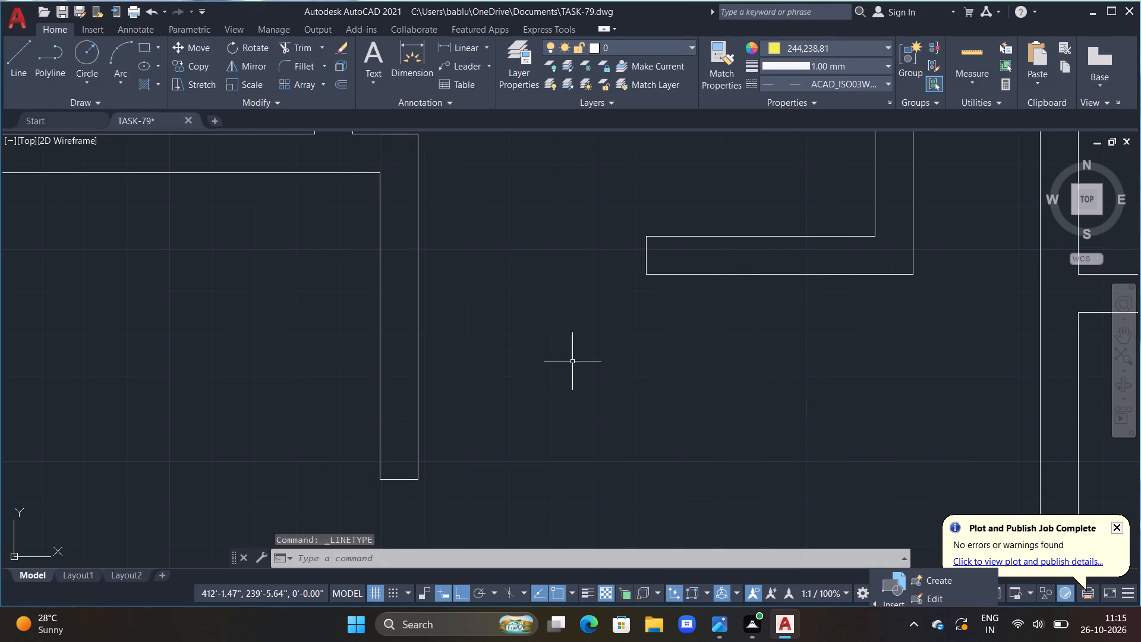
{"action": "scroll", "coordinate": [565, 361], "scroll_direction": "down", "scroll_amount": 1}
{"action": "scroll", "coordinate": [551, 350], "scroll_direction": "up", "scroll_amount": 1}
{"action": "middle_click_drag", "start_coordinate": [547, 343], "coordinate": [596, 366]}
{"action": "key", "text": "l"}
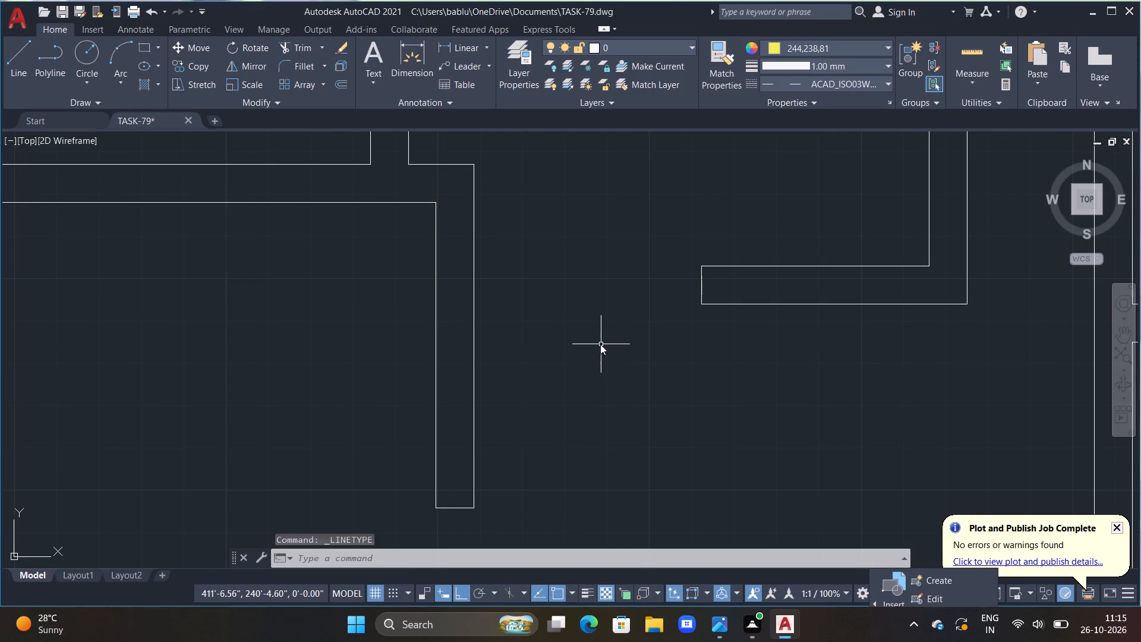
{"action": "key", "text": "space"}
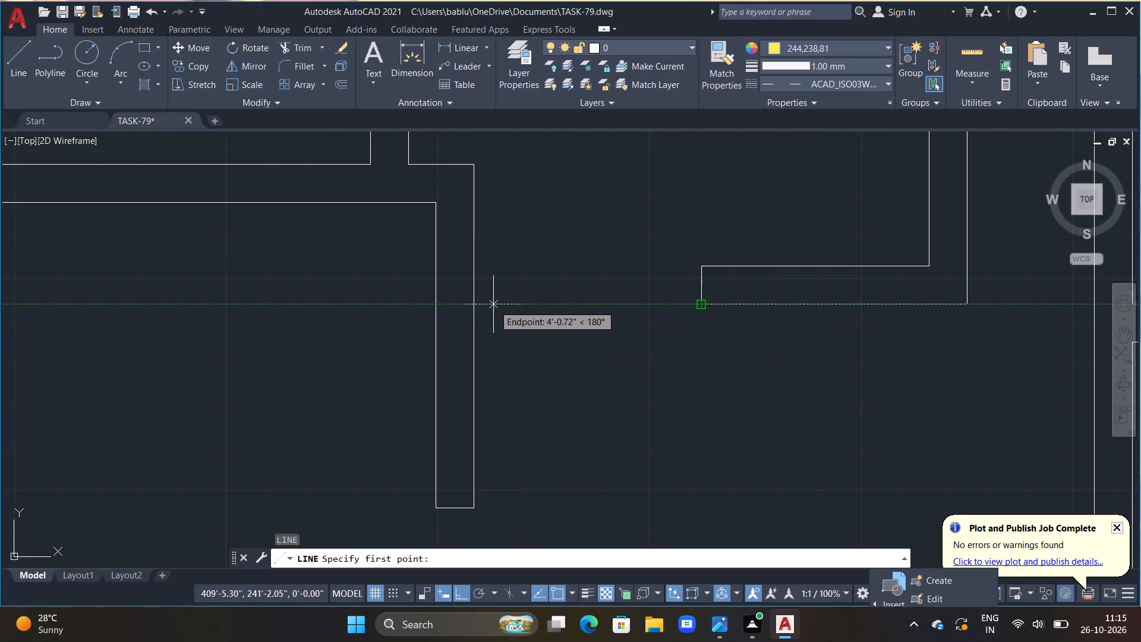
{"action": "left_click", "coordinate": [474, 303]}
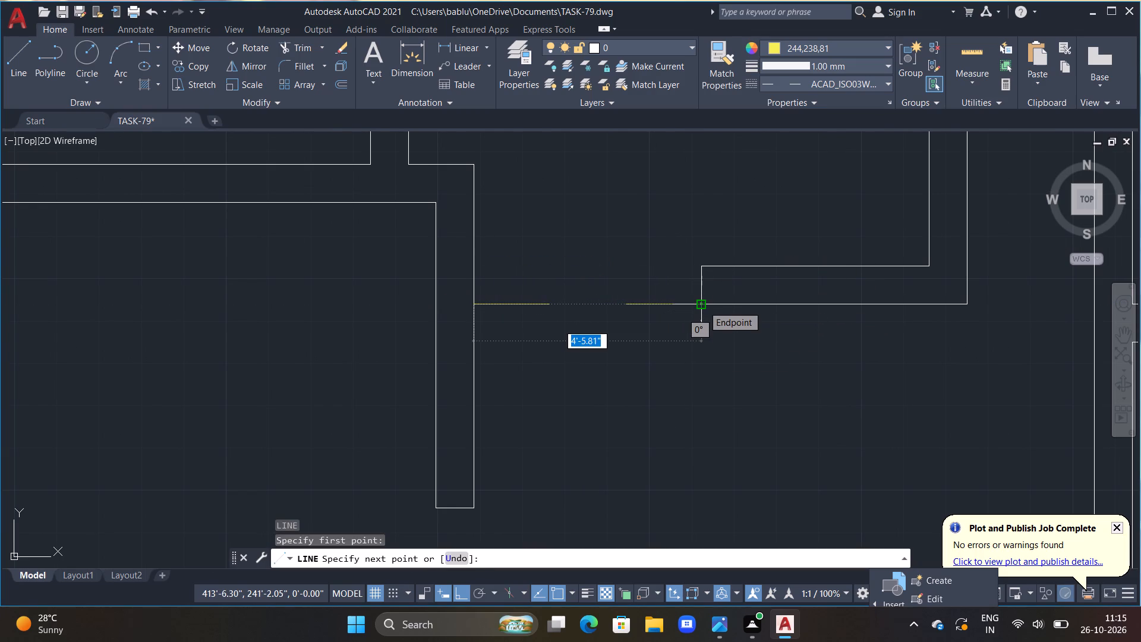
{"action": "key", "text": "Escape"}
Load the ACAD_ISO02W100 ISO dash linetype and make it the current linetype.
{"action": "left_click", "coordinate": [888, 84]}
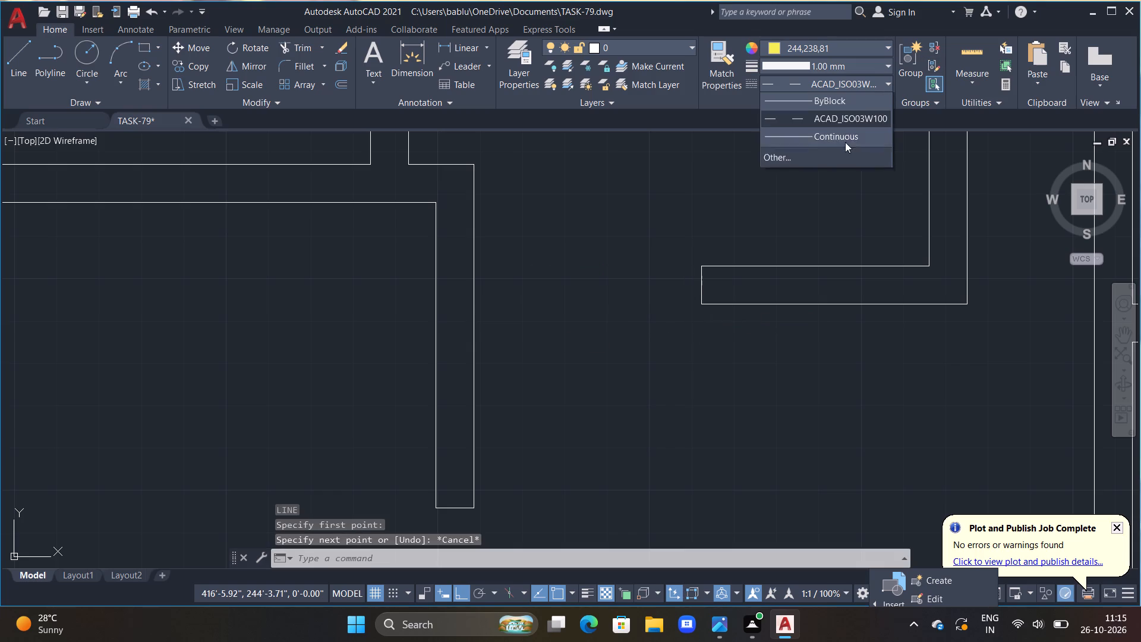
{"action": "left_click", "coordinate": [798, 171]}
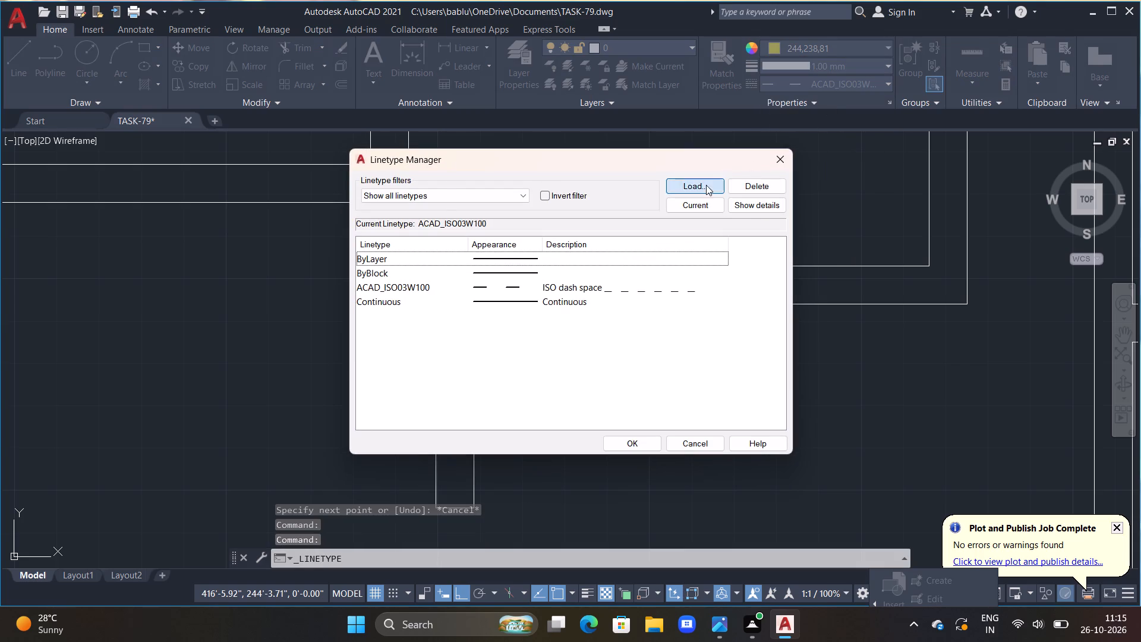
{"action": "left_click", "coordinate": [706, 185]}
{"action": "left_click", "coordinate": [607, 284]}
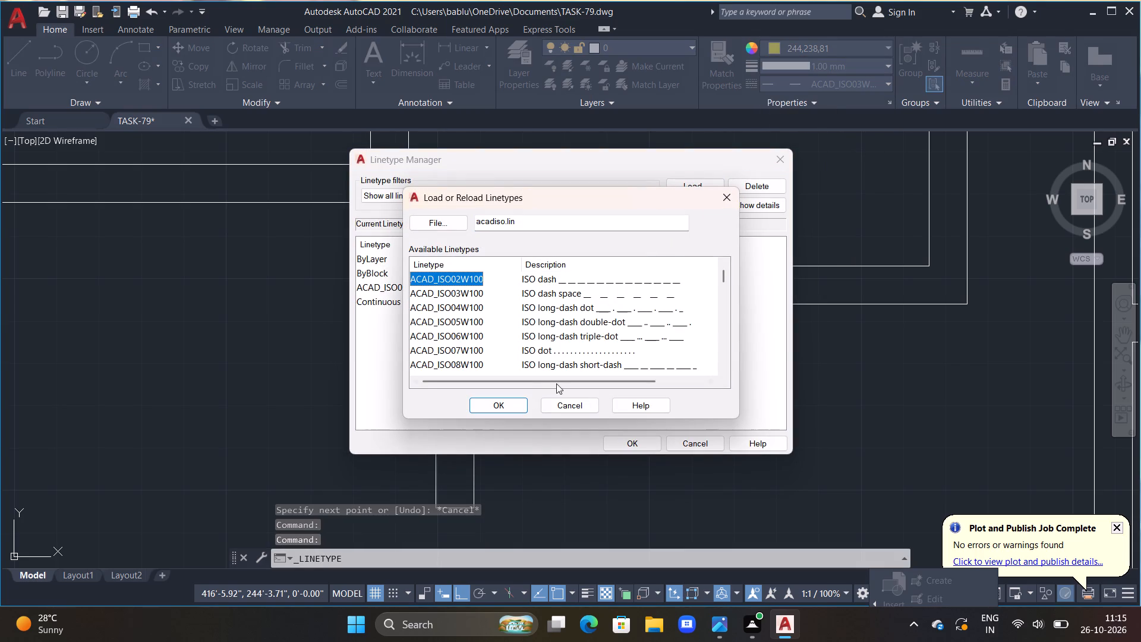
{"action": "double_click", "coordinate": [588, 283]}
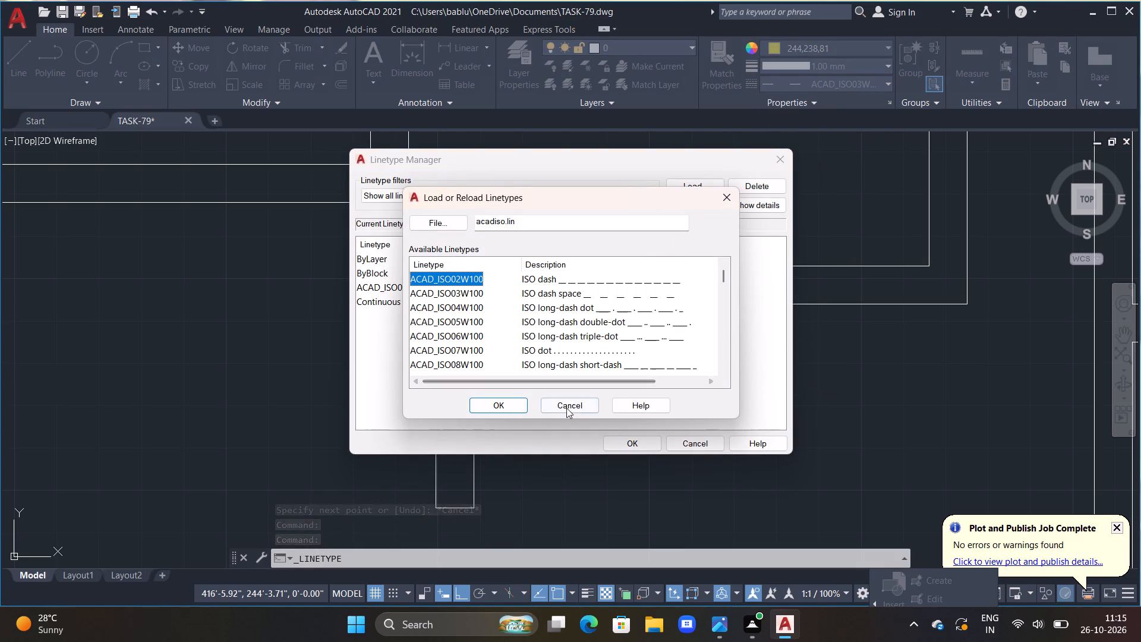
{"action": "left_click", "coordinate": [511, 405]}
{"action": "double_click", "coordinate": [620, 293]}
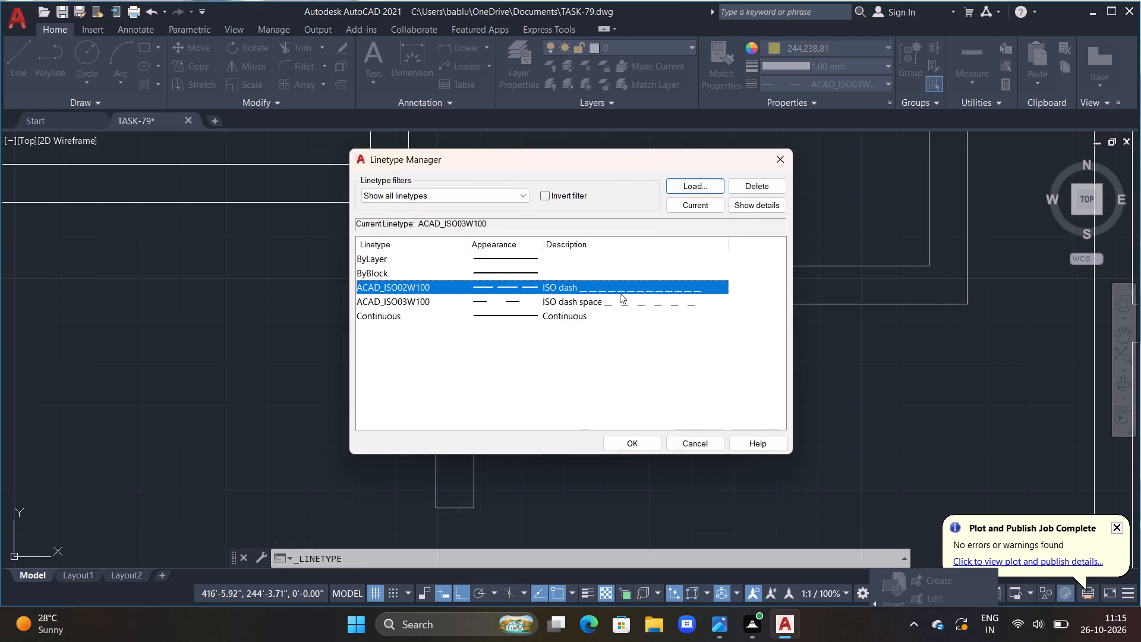
{"action": "left_click", "coordinate": [631, 445]}
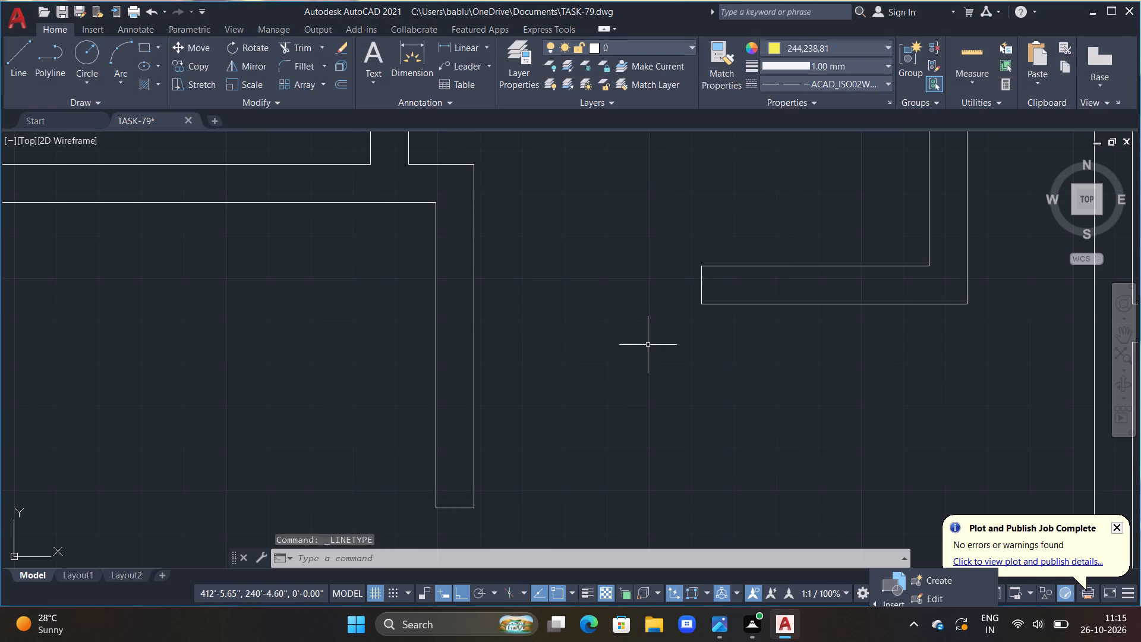
Draw two parallel dashed yellow lines, about 4'-5.8" long, across the opening south of the central room, aligned with both wall faces.
{"action": "type", "text": "L"}
{"action": "key", "text": "space"}
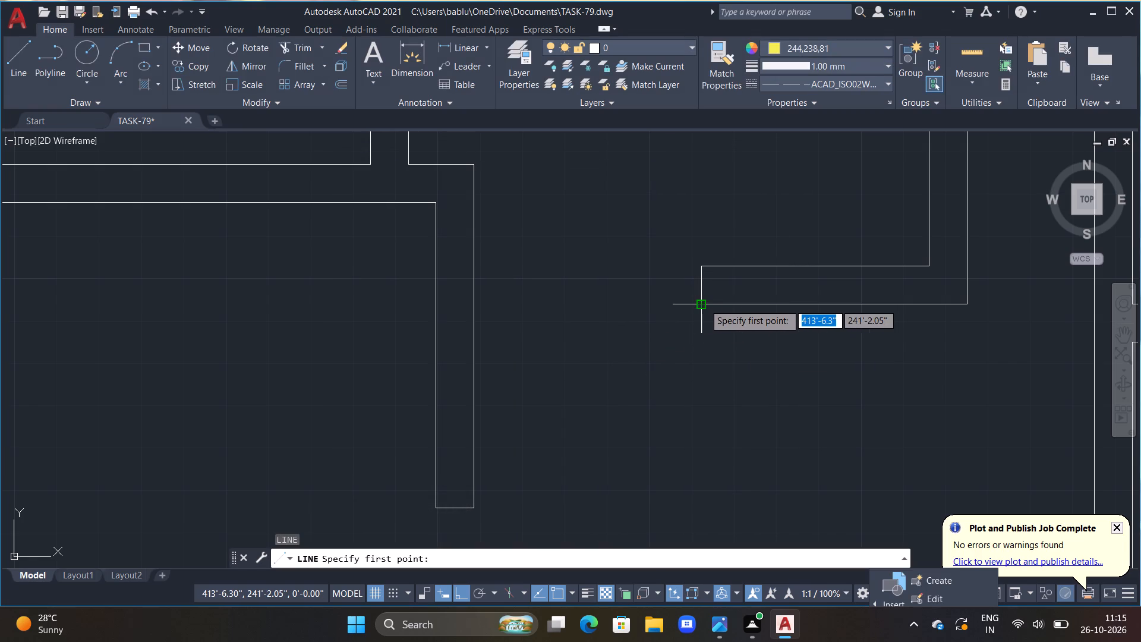
{"action": "left_click", "coordinate": [475, 304]}
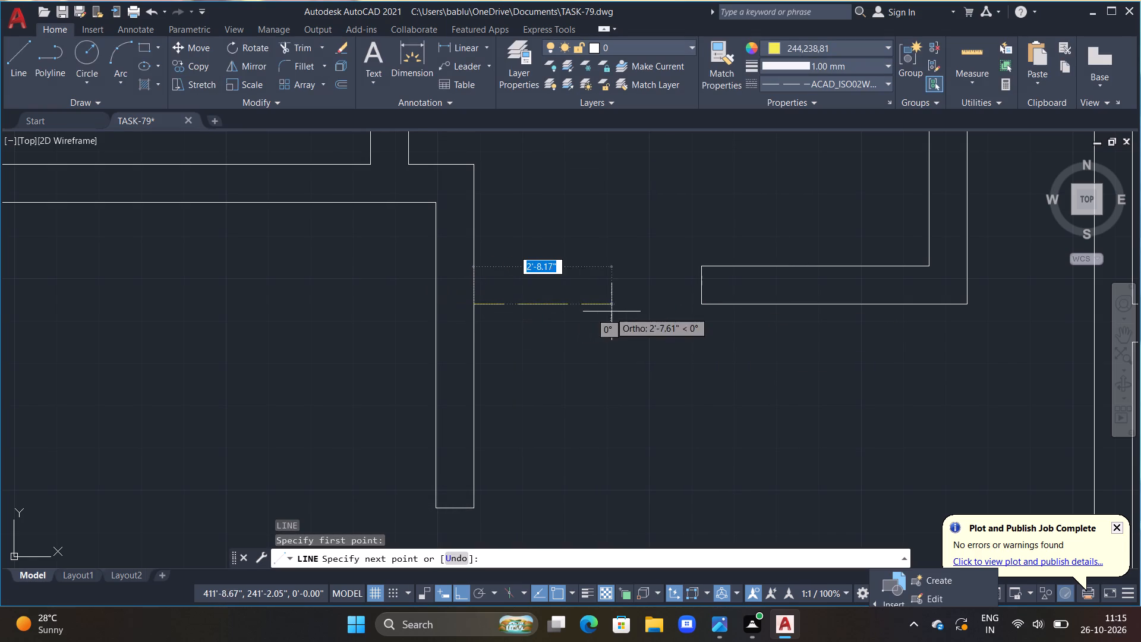
{"action": "left_click", "coordinate": [706, 306]}
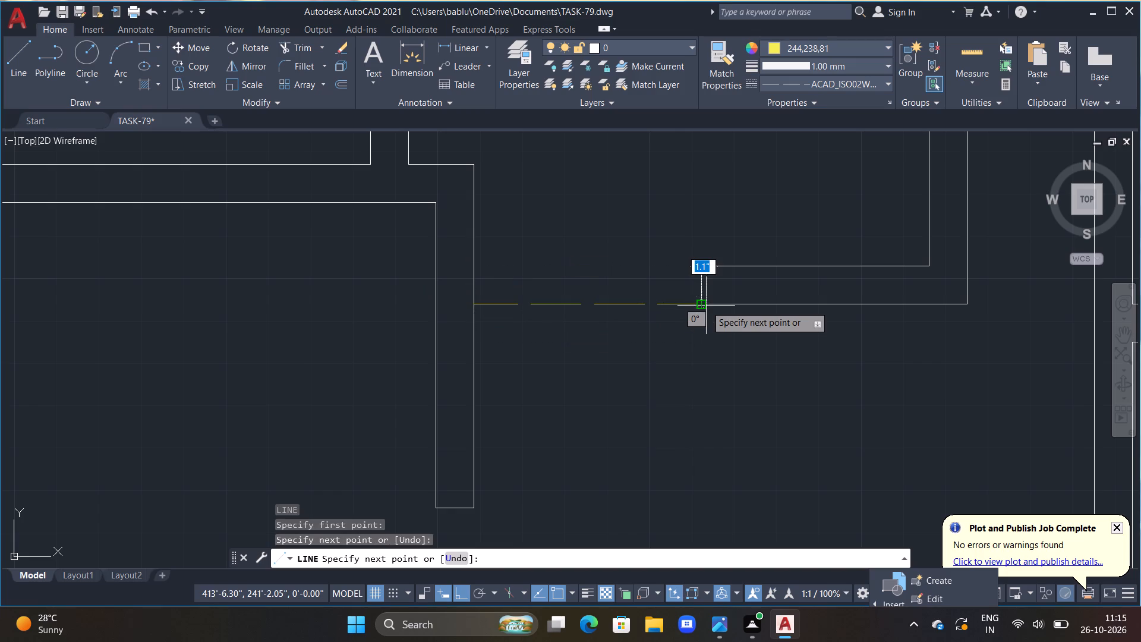
{"action": "key", "text": "Escape"}
{"action": "type", "text": "L"}
{"action": "key", "text": "space"}
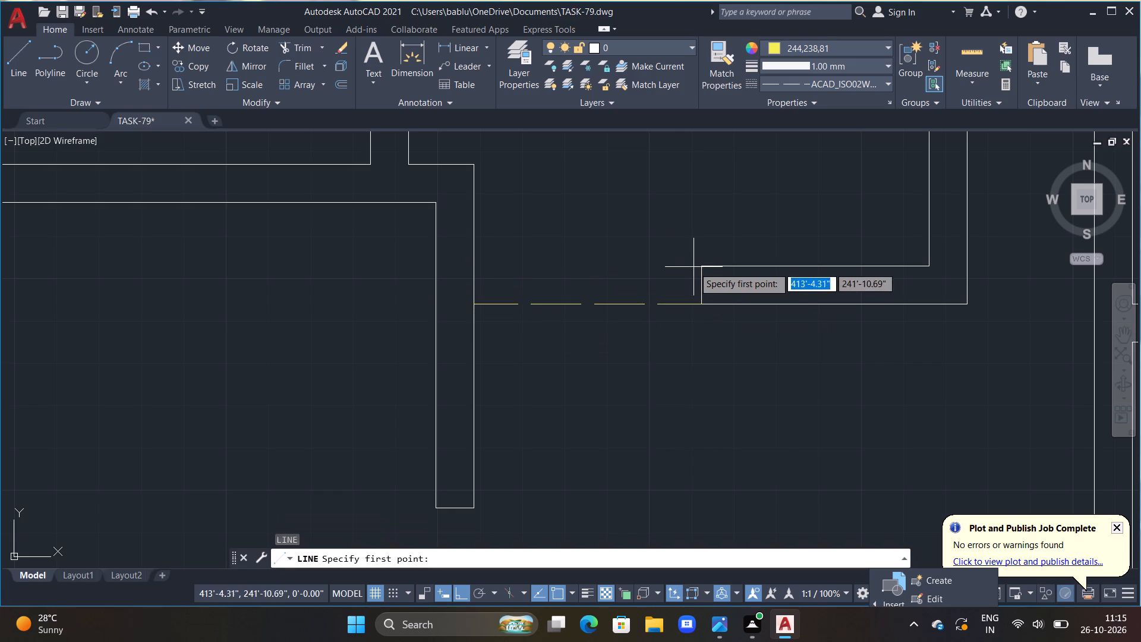
{"action": "left_click", "coordinate": [475, 265]}
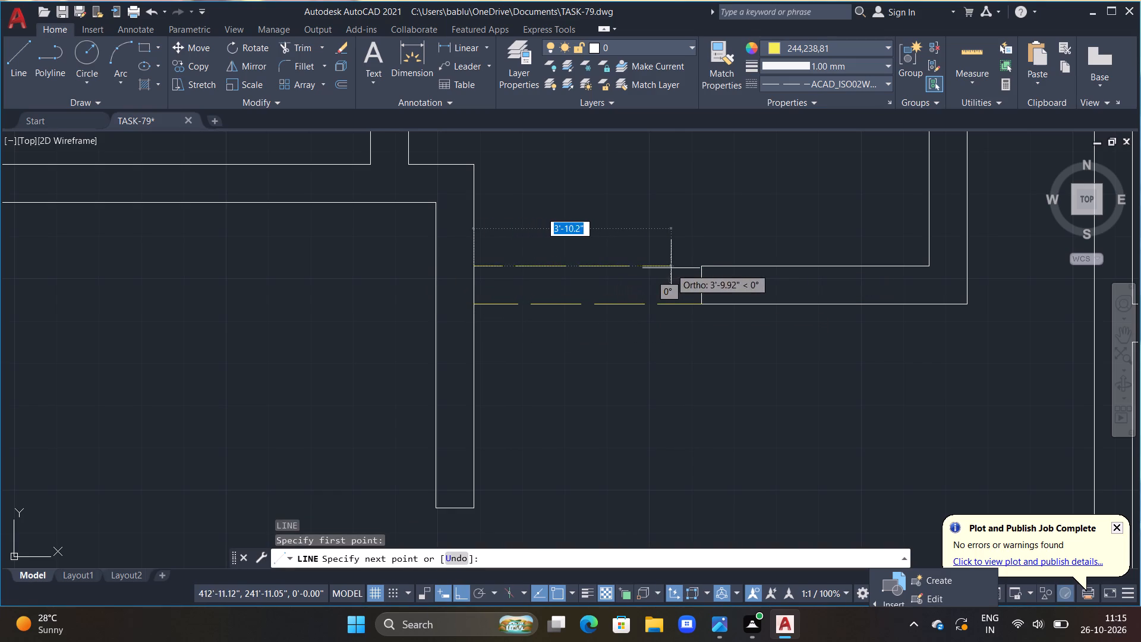
{"action": "left_click", "coordinate": [704, 266]}
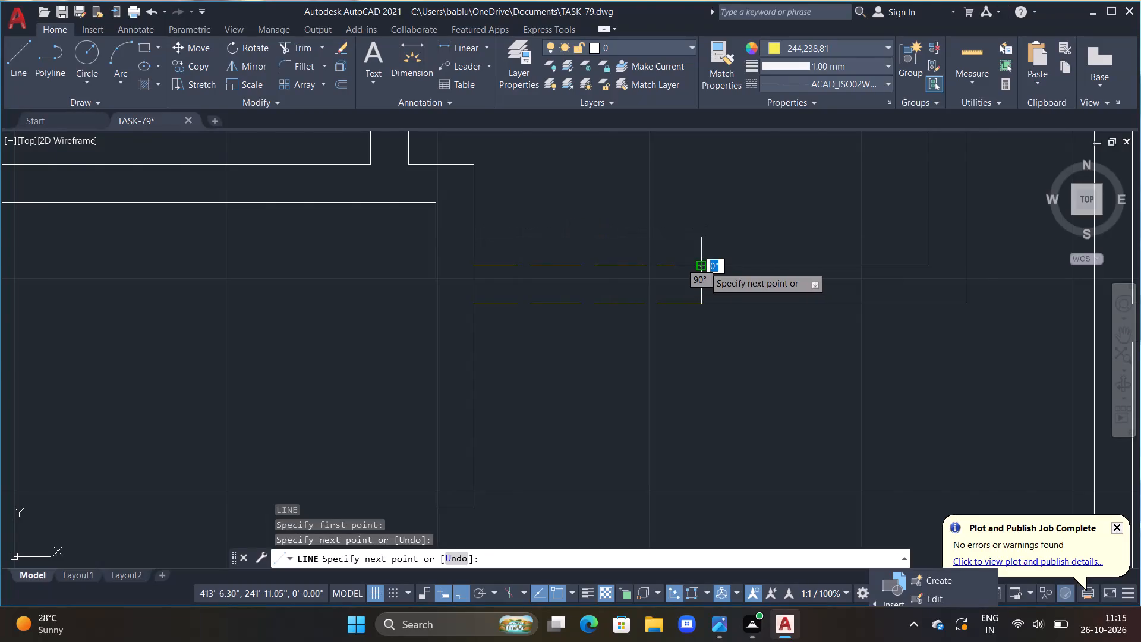
{"action": "key", "text": "Escape"}
{"action": "scroll", "coordinate": [703, 268], "scroll_direction": "down", "scroll_amount": 3}
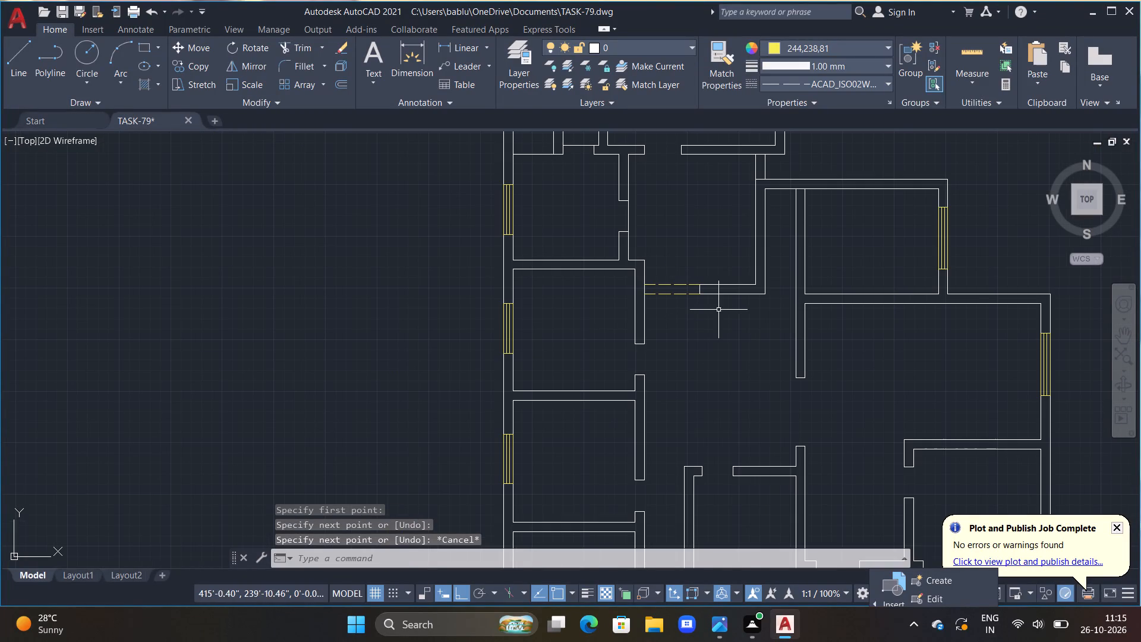
{"action": "key", "text": "Escape"}
{"action": "key", "text": "Escape"}
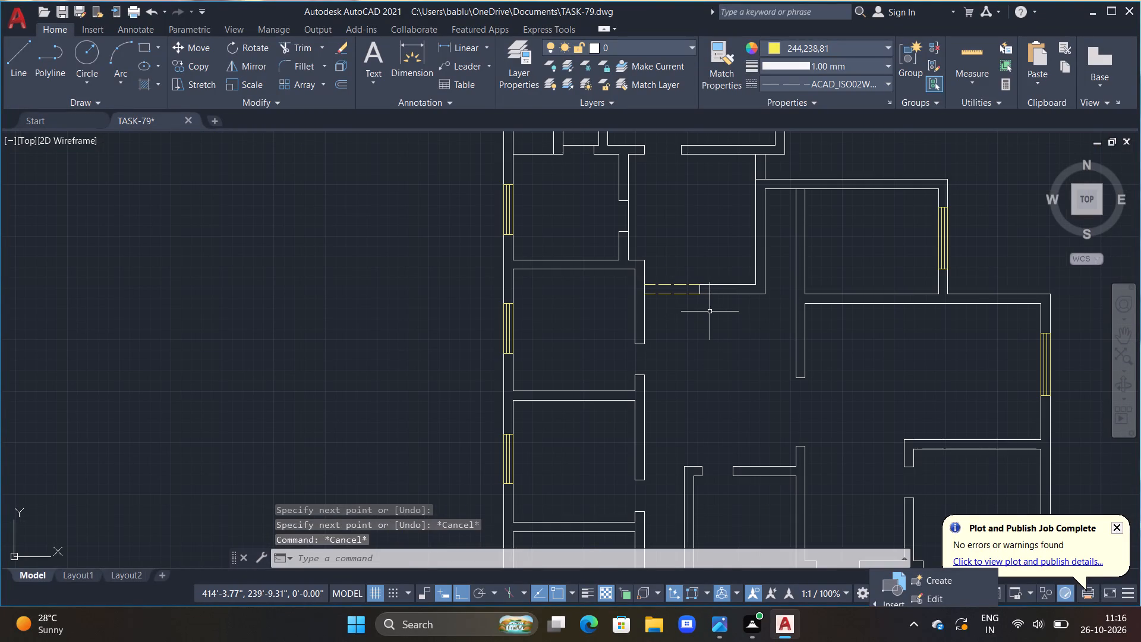
Set the lineweight of the two dashed lines across the central room's south opening to ByLayer.
{"action": "scroll", "coordinate": [717, 384], "scroll_direction": "down", "scroll_amount": 1}
{"action": "middle_click_drag", "start_coordinate": [716, 320], "coordinate": [661, 452]}
{"action": "middle_click_drag", "start_coordinate": [670, 408], "coordinate": [628, 342]}
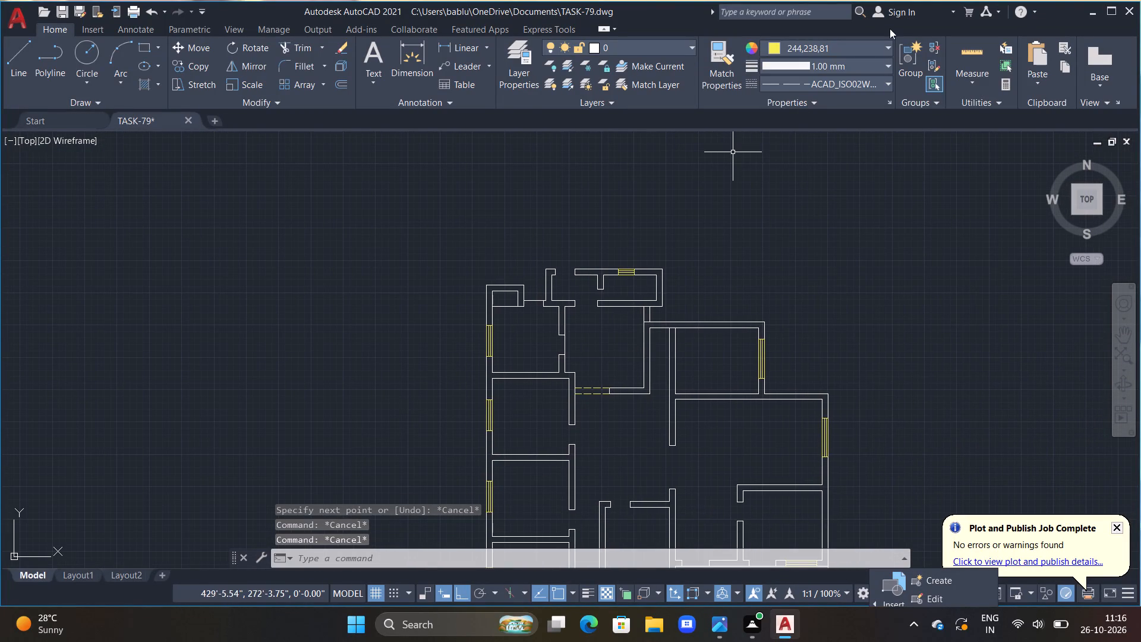
{"action": "left_click", "coordinate": [888, 46]}
{"action": "key", "text": "Escape"}
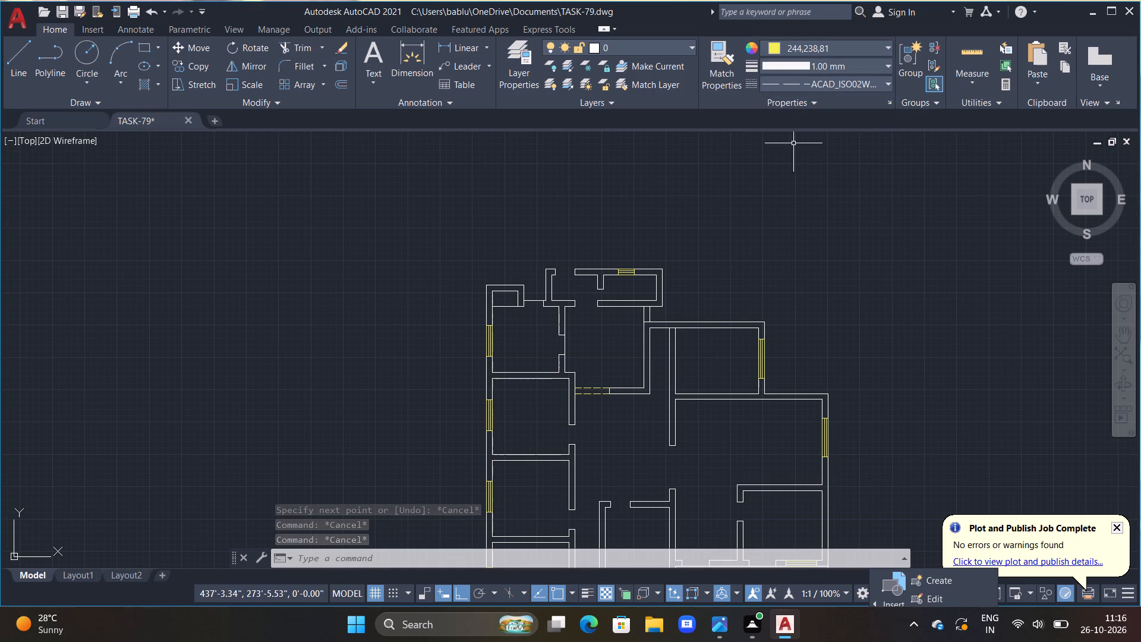
{"action": "left_click", "coordinate": [591, 396]}
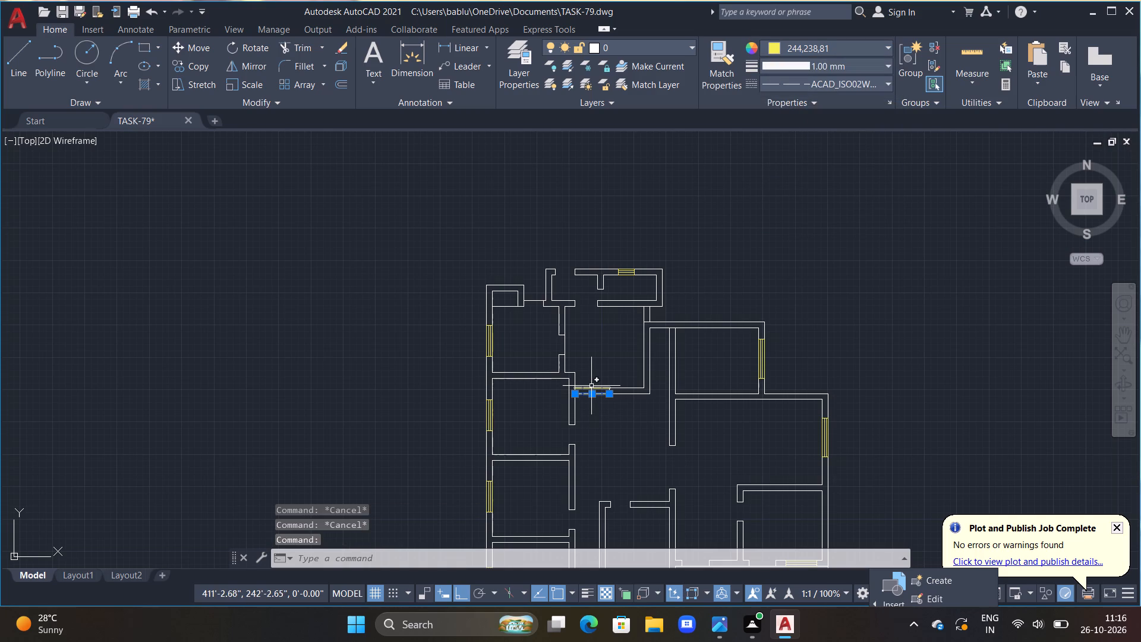
{"action": "left_click", "coordinate": [591, 386]}
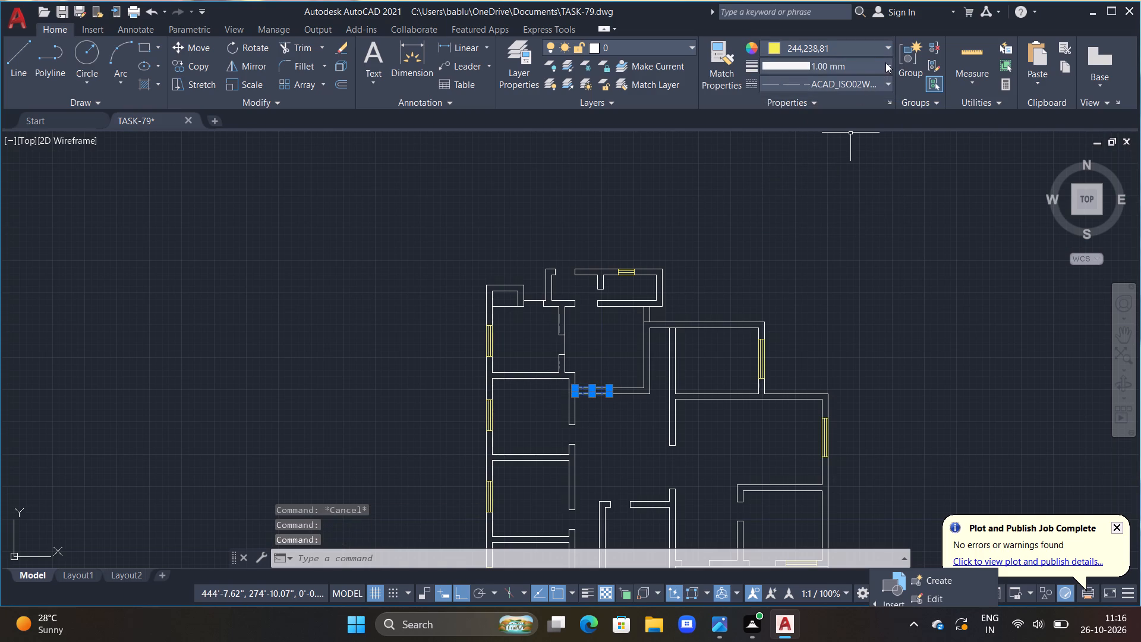
{"action": "left_click", "coordinate": [885, 62]}
{"action": "scroll", "coordinate": [813, 121], "scroll_direction": "down", "scroll_amount": 1}
{"action": "scroll", "coordinate": [806, 102], "scroll_direction": "up", "scroll_amount": 15}
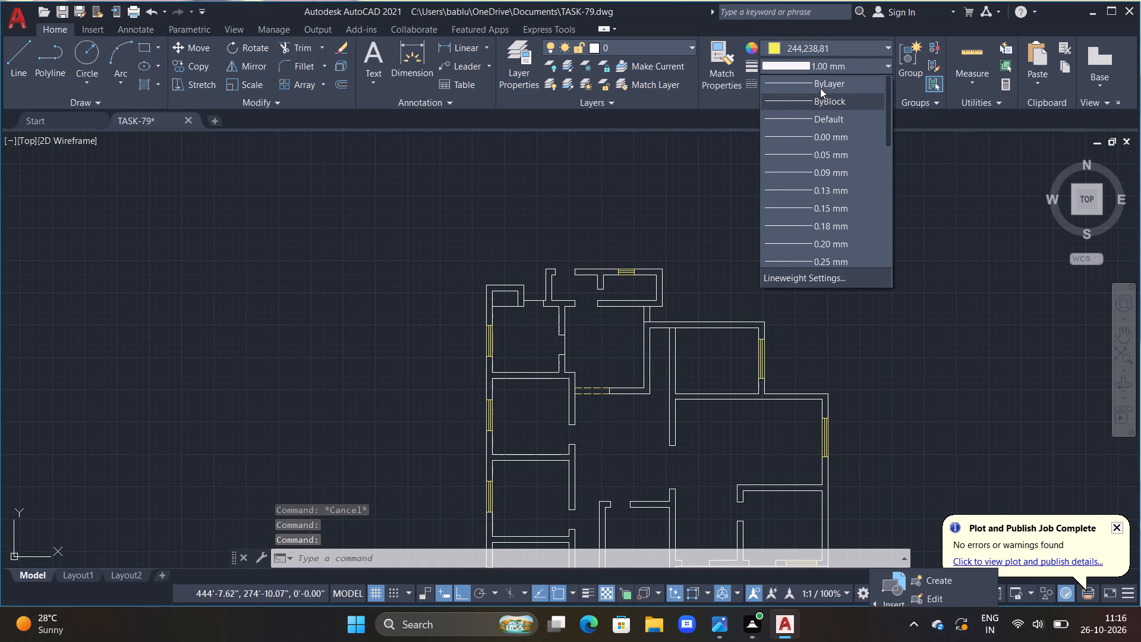
{"action": "left_click", "coordinate": [820, 87]}
{"action": "key", "text": "Escape"}
{"action": "key", "text": "Escape"}
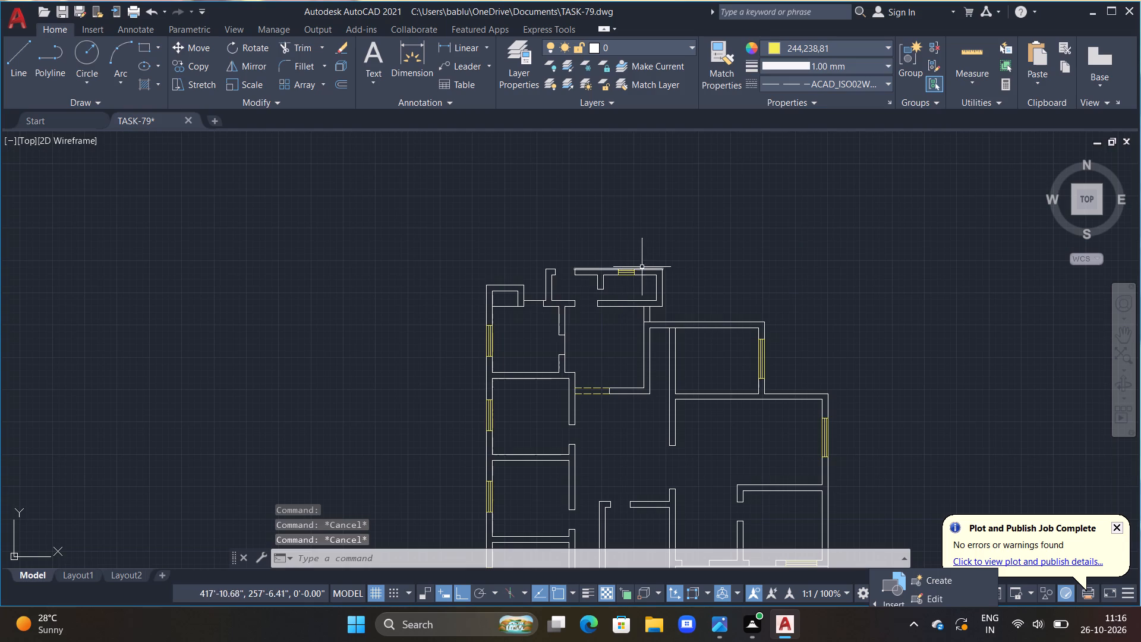
Check the properties of the north window's inner lines and set the current lineweight to ByLayer.
{"action": "scroll", "coordinate": [633, 267], "scroll_direction": "up", "scroll_amount": 3}
{"action": "left_click", "coordinate": [611, 291]}
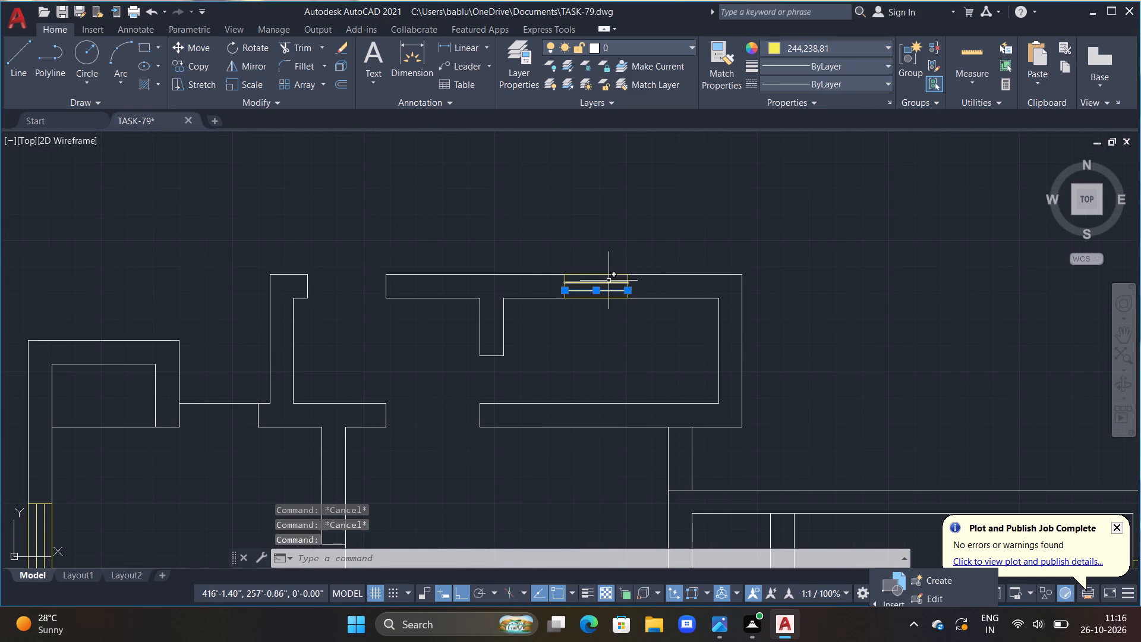
{"action": "left_click", "coordinate": [609, 281]}
{"action": "key", "text": "Escape"}
{"action": "key", "text": "Escape"}
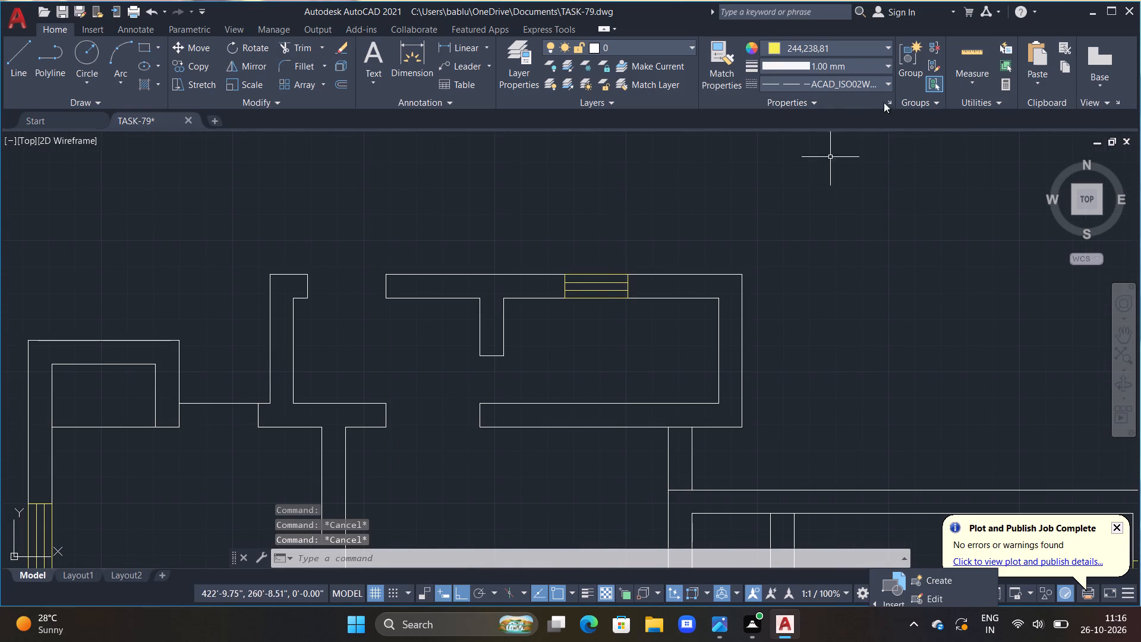
{"action": "left_click", "coordinate": [880, 66]}
{"action": "scroll", "coordinate": [834, 112], "scroll_direction": "up", "scroll_amount": 6}
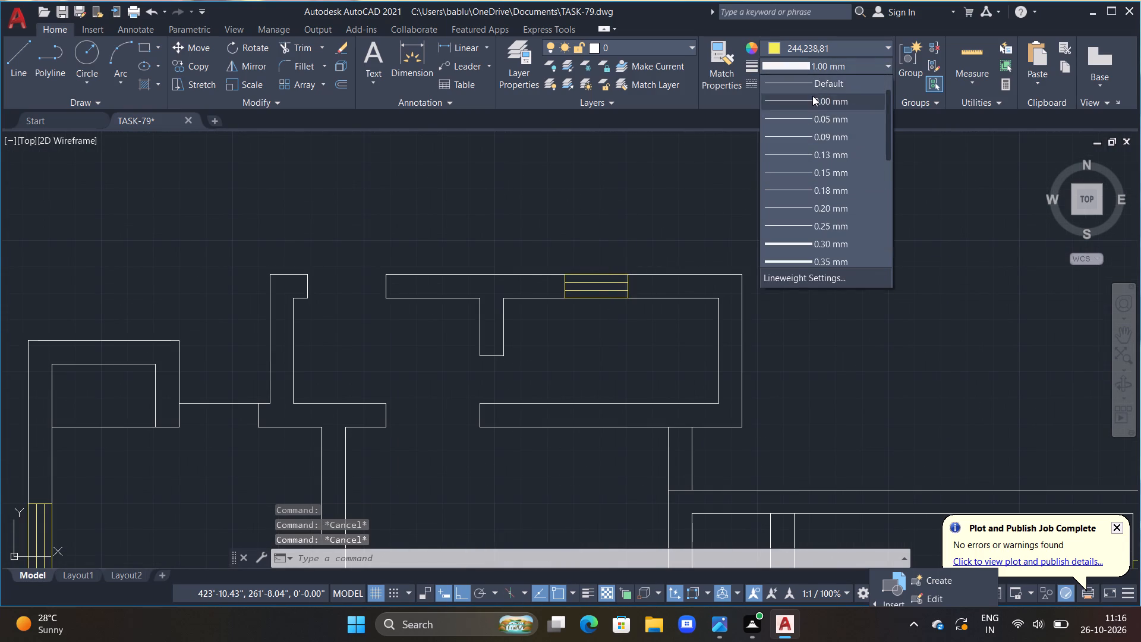
{"action": "scroll", "coordinate": [812, 96], "scroll_direction": "up", "scroll_amount": 2}
{"action": "triple_click", "coordinate": [814, 80]}
{"action": "key", "text": "Escape"}
{"action": "key", "text": "Escape"}
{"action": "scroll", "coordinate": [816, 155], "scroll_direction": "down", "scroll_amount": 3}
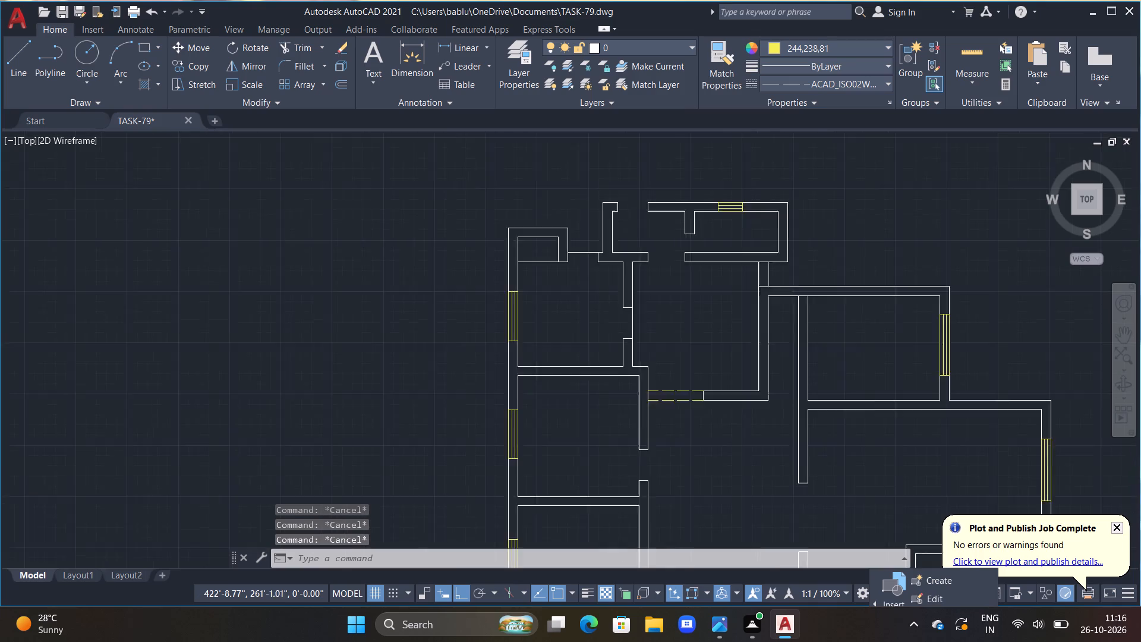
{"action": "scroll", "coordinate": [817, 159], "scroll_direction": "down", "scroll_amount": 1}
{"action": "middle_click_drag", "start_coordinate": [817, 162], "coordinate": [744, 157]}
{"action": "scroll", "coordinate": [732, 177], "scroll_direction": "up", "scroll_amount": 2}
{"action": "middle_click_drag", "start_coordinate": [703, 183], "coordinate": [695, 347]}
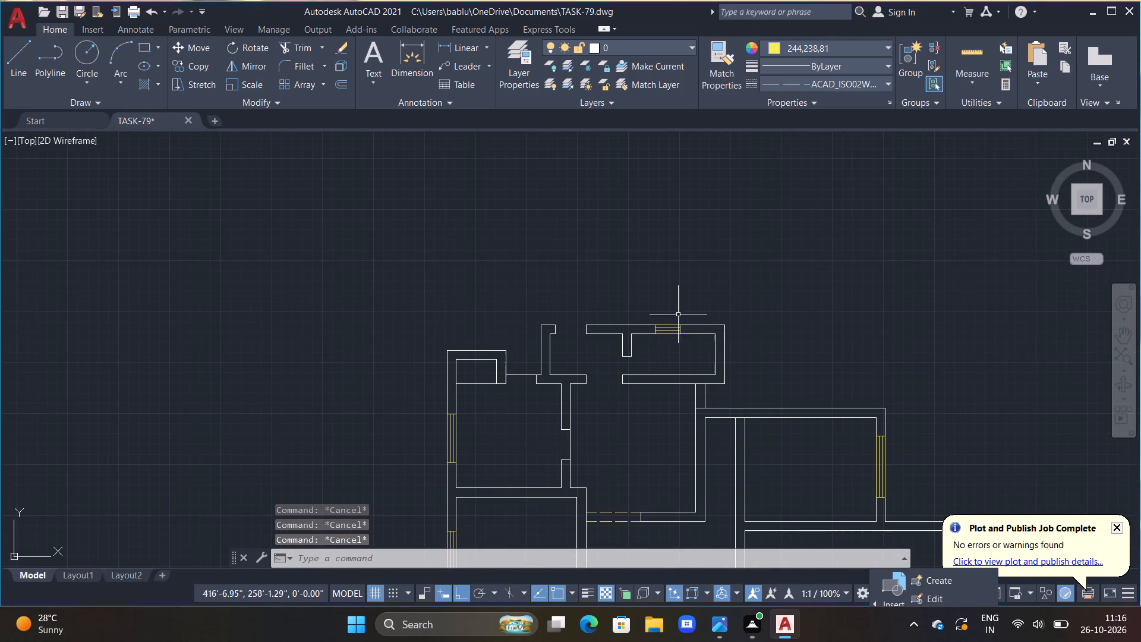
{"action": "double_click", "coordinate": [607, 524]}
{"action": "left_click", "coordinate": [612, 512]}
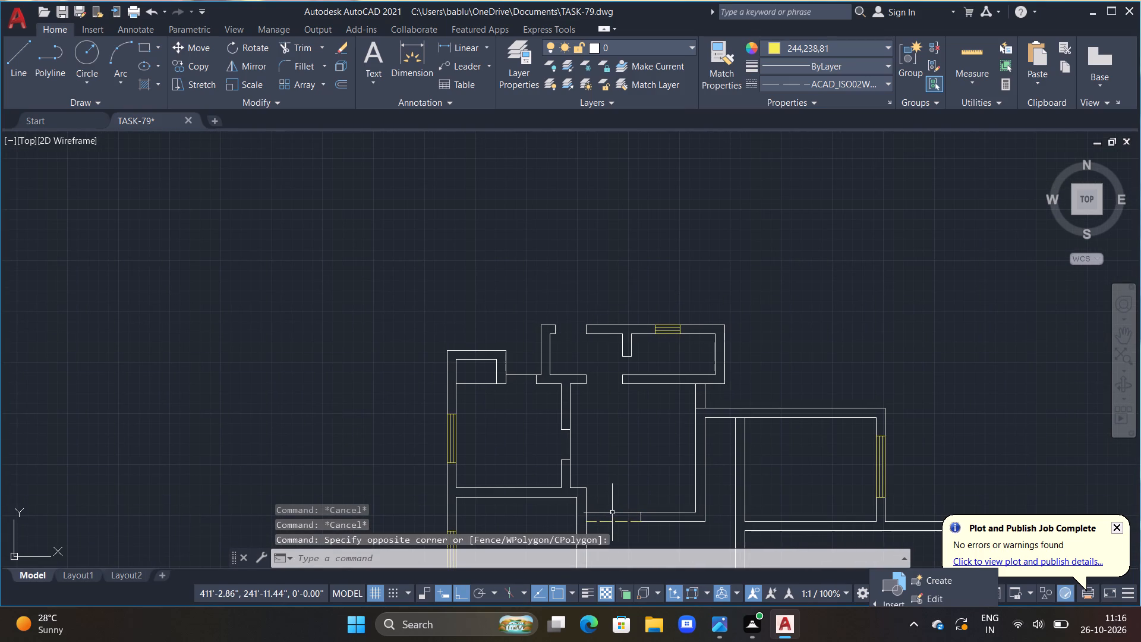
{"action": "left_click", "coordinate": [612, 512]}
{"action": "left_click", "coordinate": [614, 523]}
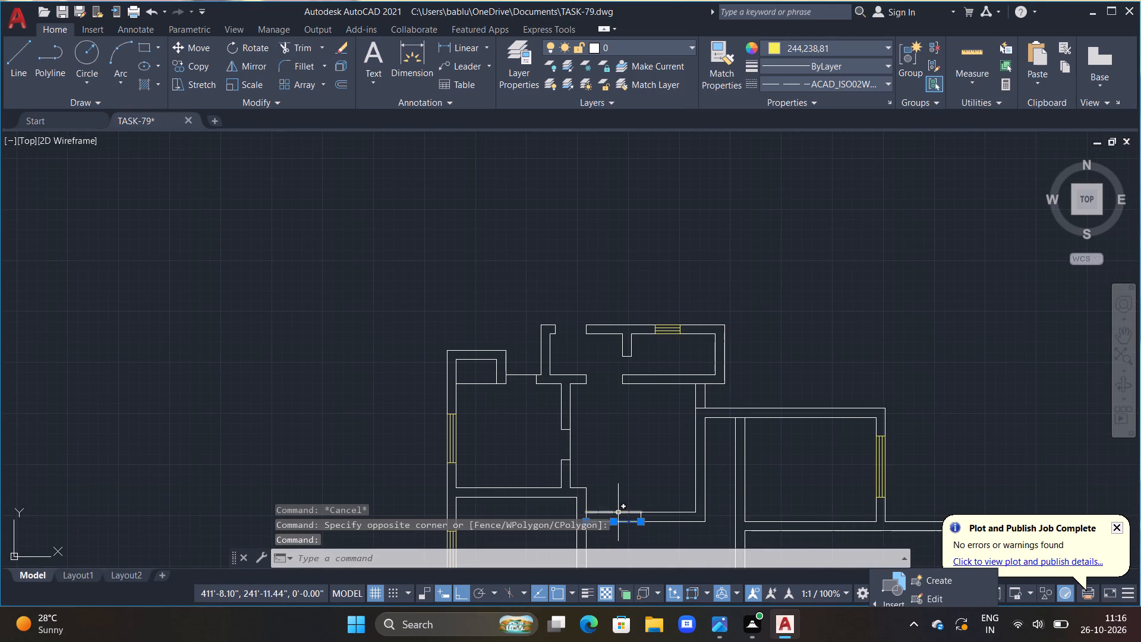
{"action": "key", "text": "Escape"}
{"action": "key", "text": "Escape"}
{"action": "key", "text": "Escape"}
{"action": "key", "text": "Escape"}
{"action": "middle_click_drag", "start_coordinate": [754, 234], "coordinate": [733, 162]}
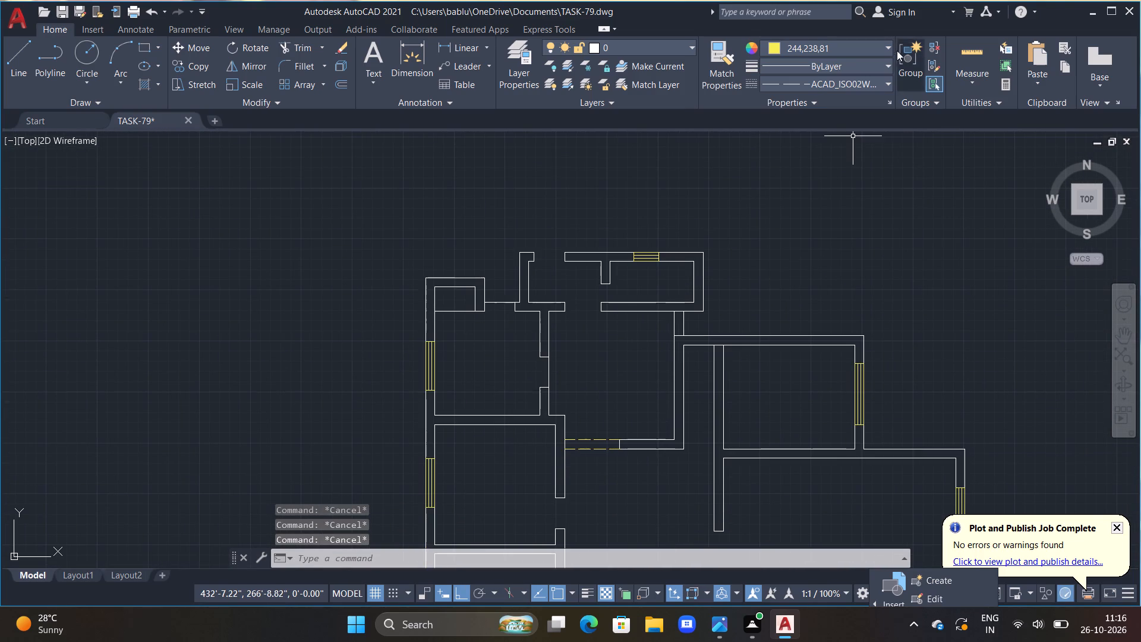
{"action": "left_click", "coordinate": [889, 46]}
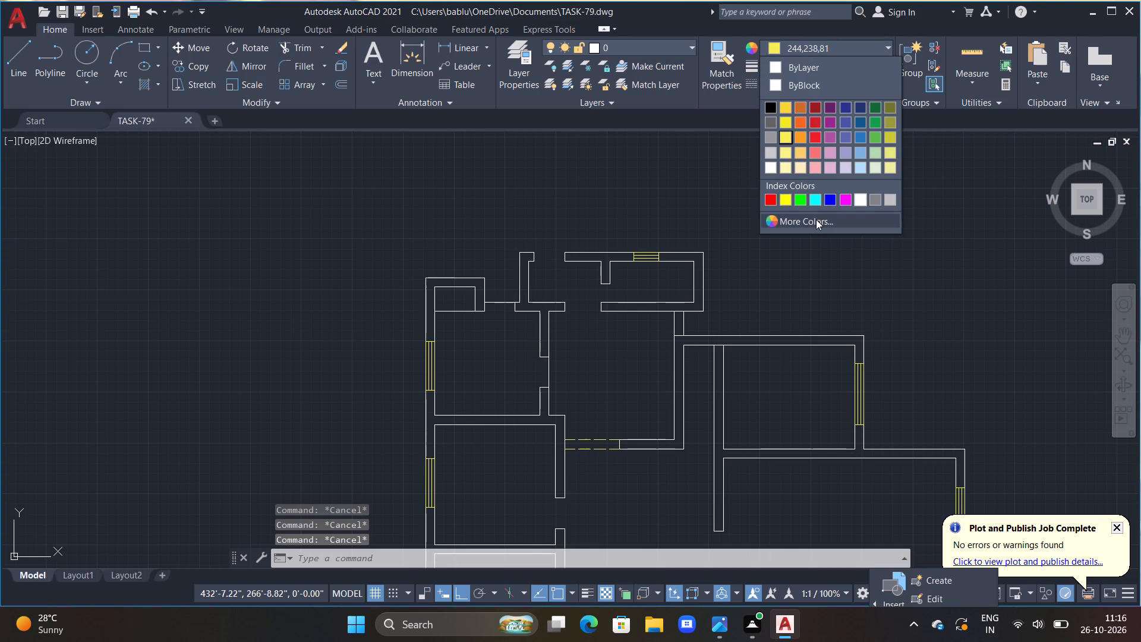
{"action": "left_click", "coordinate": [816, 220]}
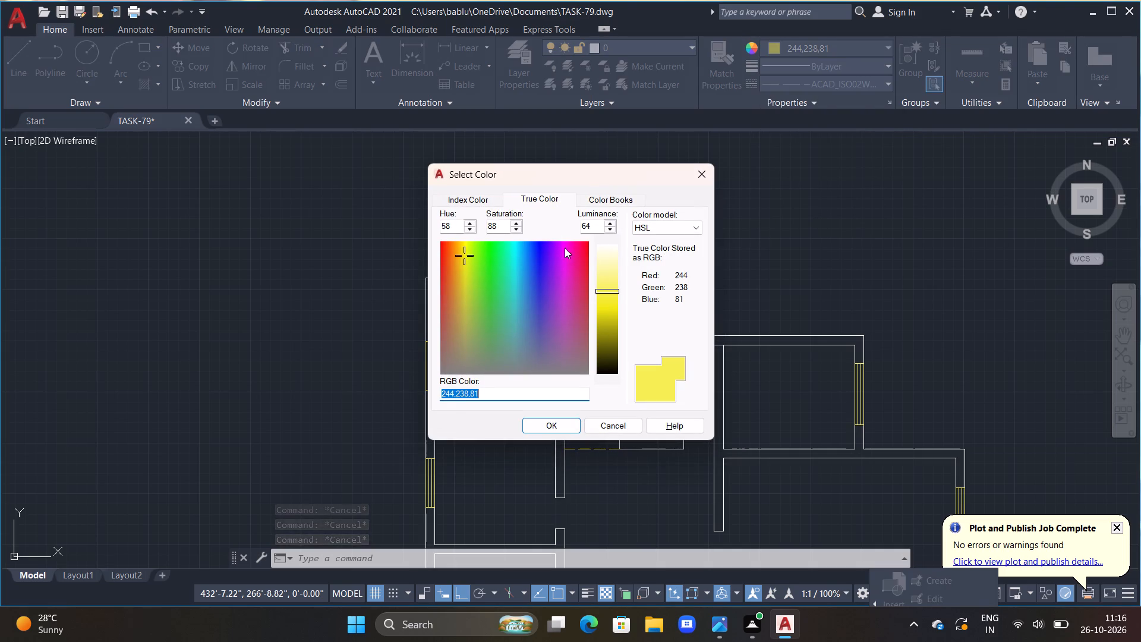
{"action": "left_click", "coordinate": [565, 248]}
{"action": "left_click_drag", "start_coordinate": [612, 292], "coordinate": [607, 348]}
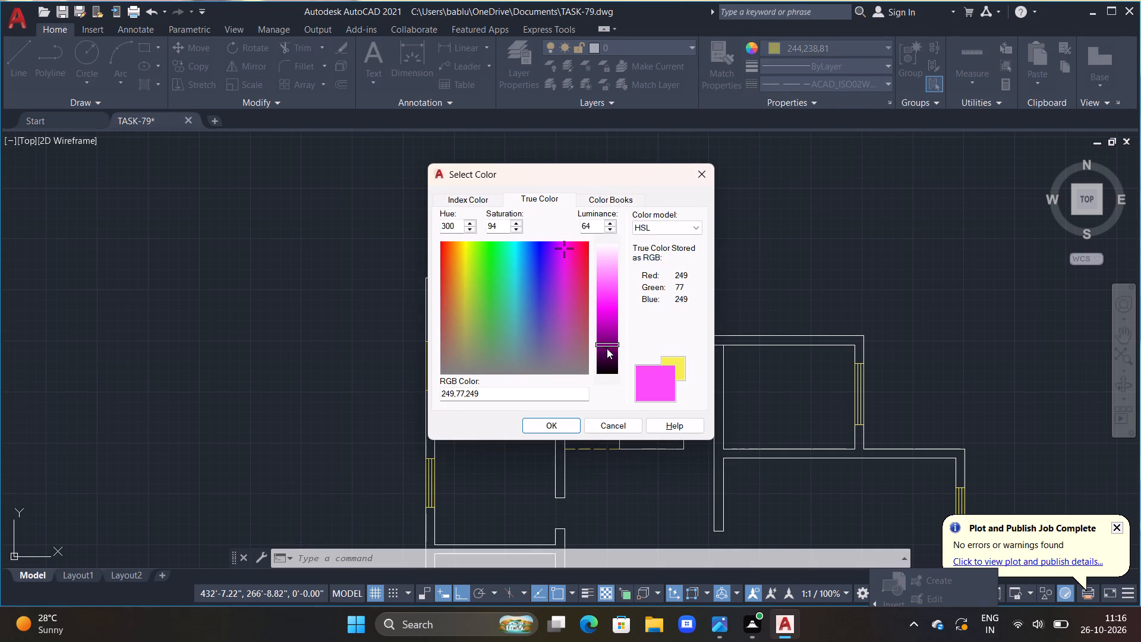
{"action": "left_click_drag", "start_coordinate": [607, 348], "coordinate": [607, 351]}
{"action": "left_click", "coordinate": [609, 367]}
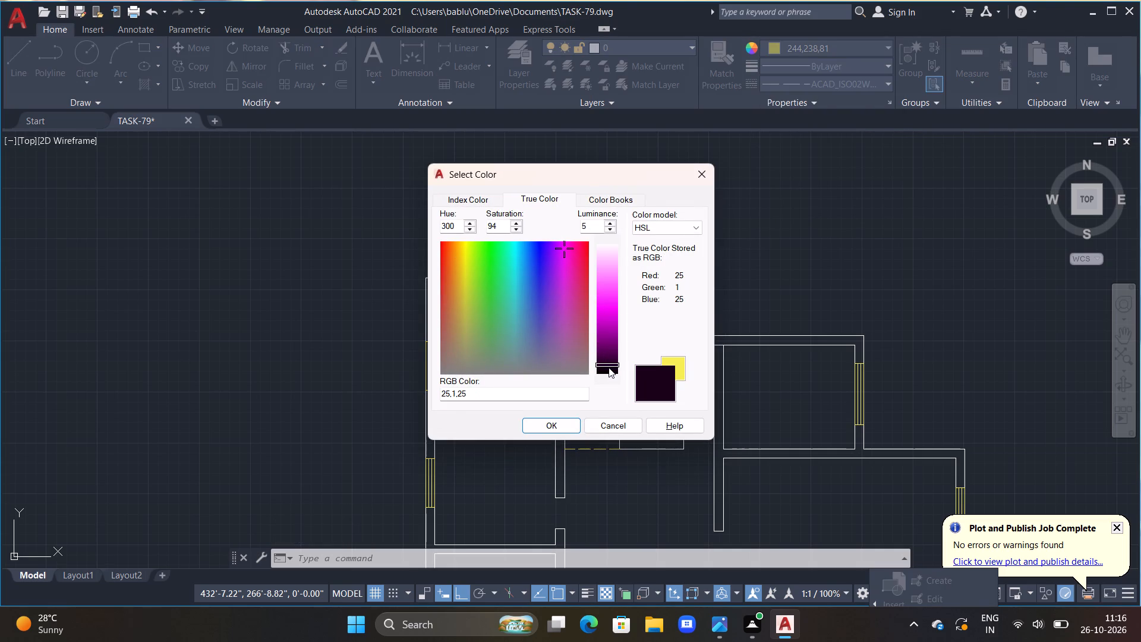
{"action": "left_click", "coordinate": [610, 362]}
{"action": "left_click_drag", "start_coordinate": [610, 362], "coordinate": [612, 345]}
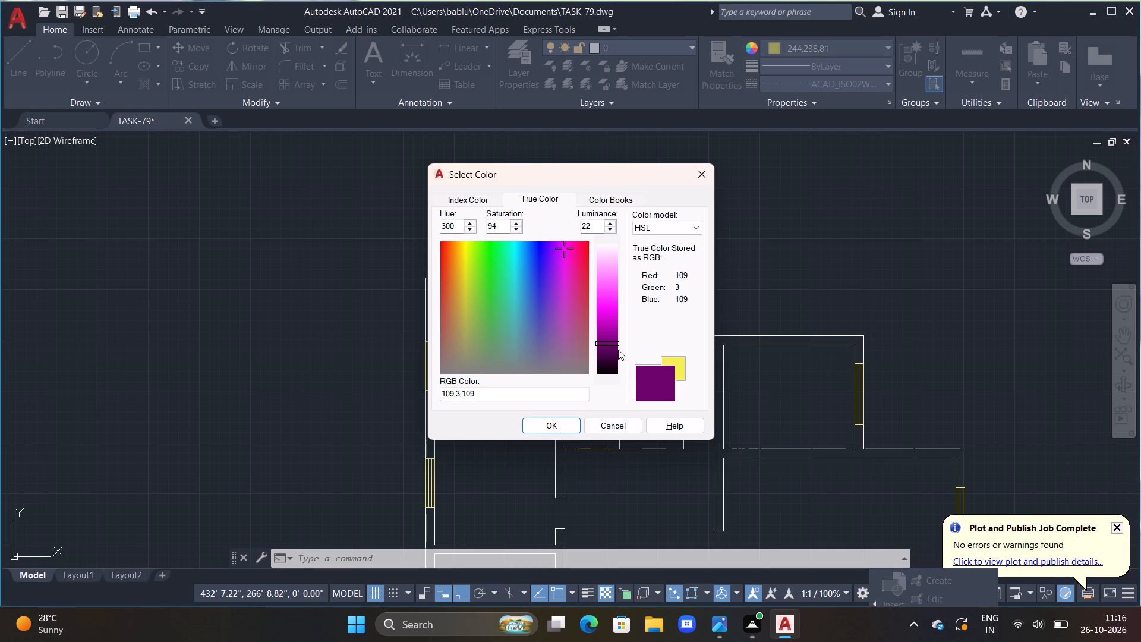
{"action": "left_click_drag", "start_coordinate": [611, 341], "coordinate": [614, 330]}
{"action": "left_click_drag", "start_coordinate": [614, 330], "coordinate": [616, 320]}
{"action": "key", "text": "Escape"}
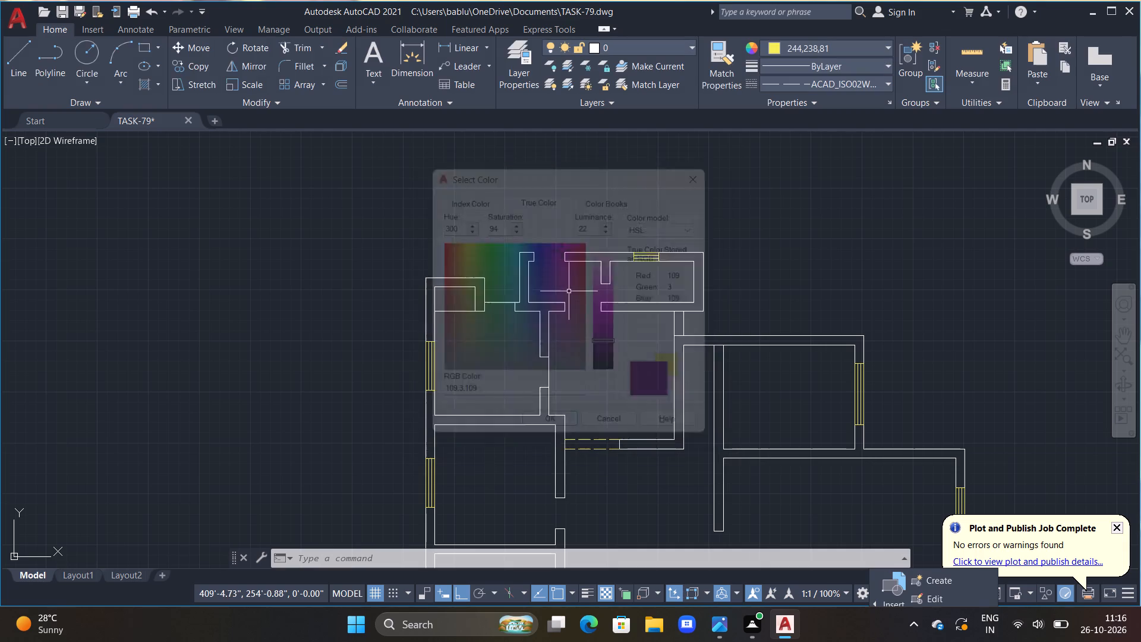
Set the current object colour to purple 147,39,143.
{"action": "left_click", "coordinate": [817, 50]}
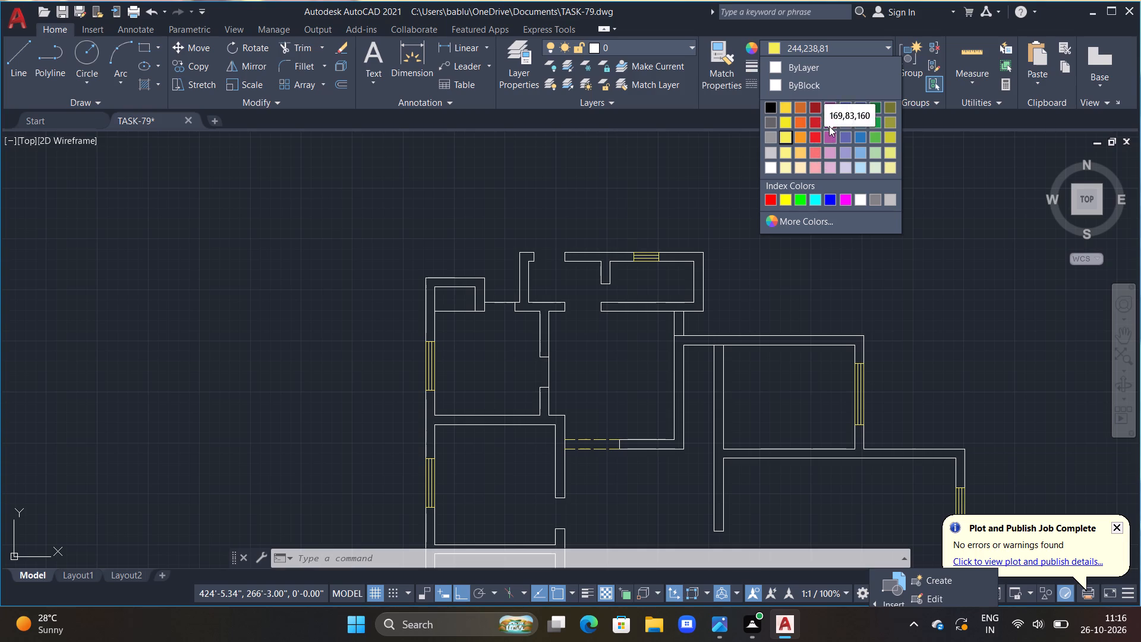
{"action": "left_click", "coordinate": [829, 126]}
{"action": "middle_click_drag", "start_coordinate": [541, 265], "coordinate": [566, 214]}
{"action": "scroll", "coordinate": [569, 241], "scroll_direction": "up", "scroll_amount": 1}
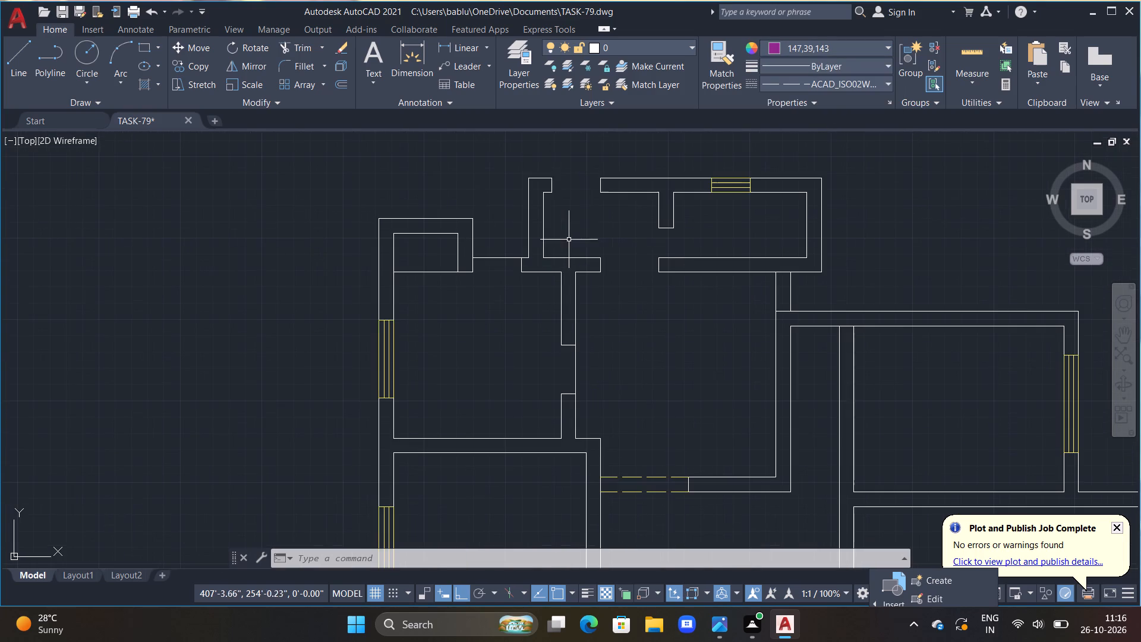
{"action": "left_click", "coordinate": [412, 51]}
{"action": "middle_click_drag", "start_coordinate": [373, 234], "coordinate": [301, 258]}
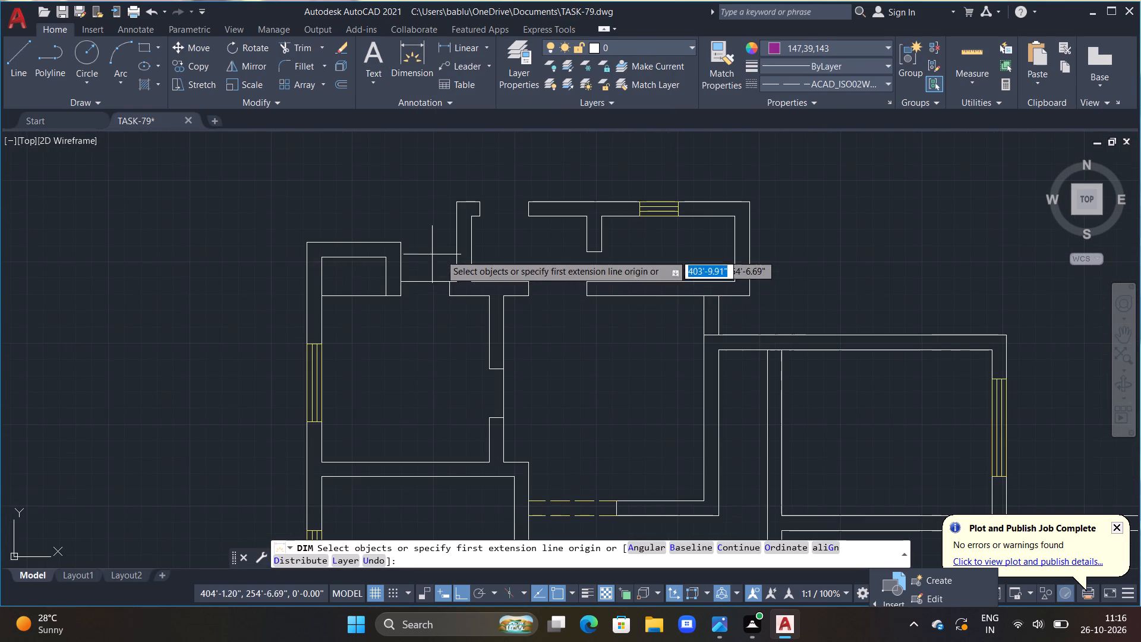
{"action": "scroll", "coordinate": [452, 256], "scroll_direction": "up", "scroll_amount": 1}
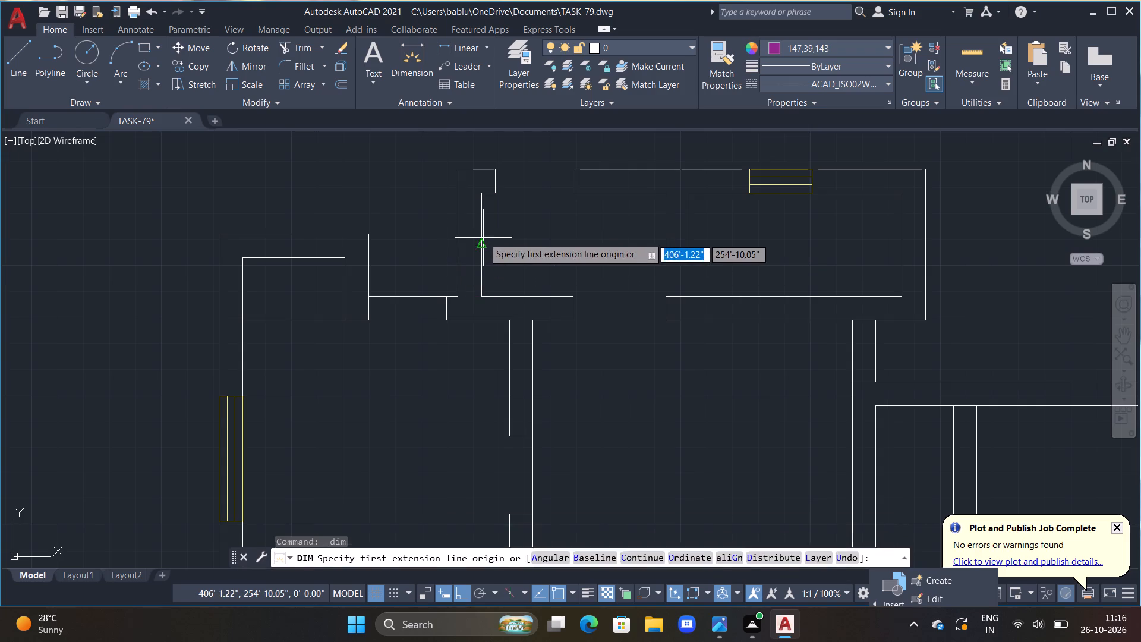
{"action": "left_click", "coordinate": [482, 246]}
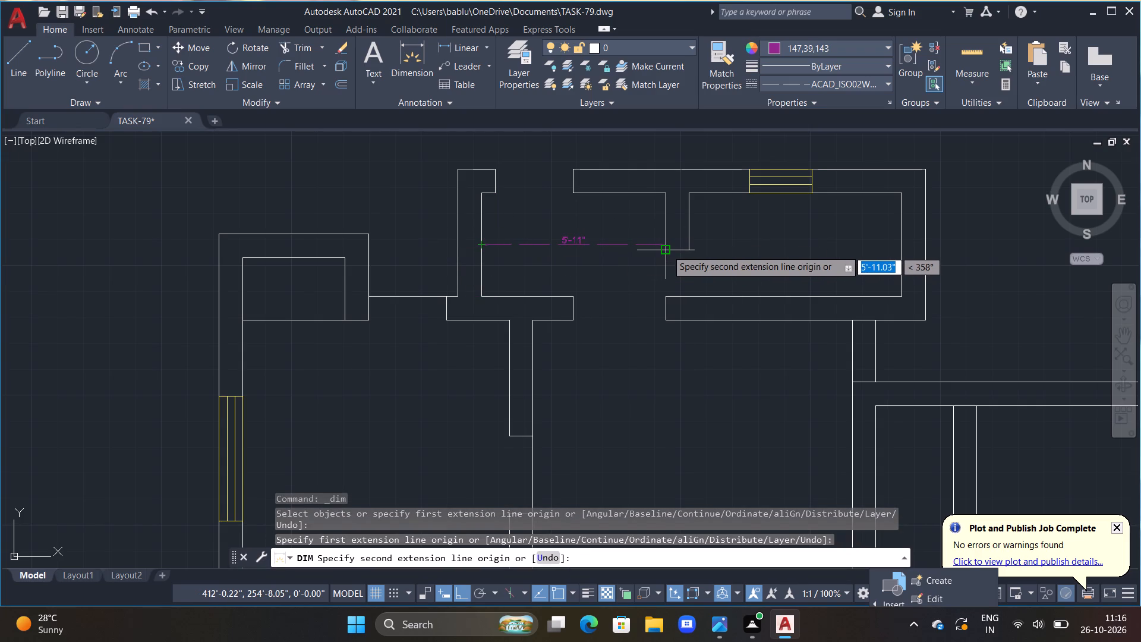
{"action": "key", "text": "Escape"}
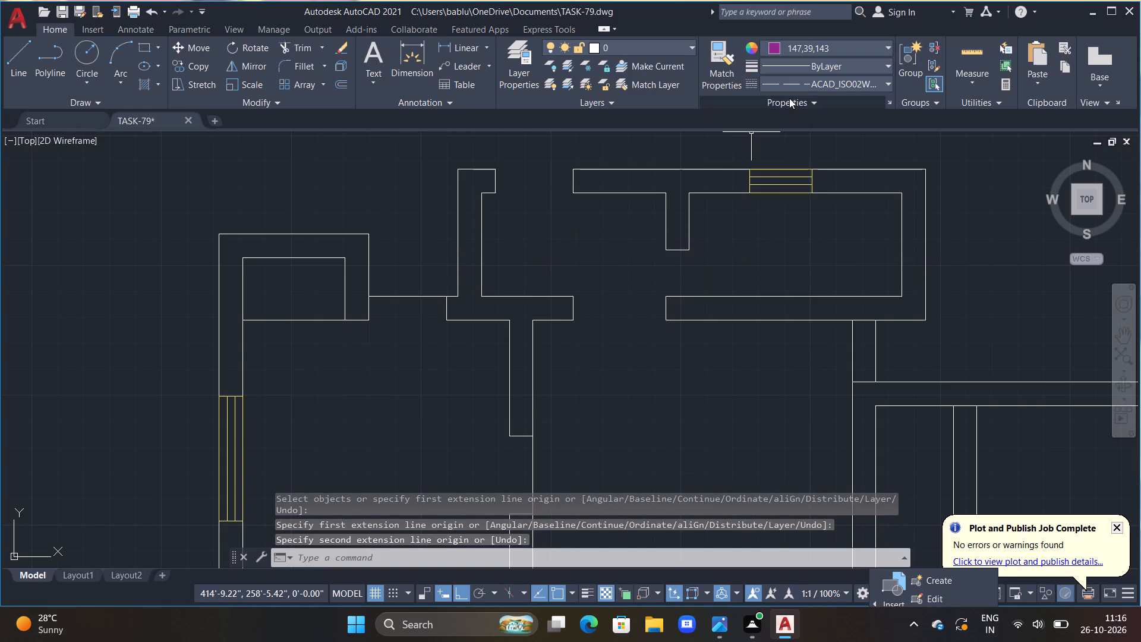
Set the current linetype to ByLayer.
{"action": "left_click_drag", "start_coordinate": [803, 77], "coordinate": [806, 83]}
{"action": "scroll", "coordinate": [797, 102], "scroll_direction": "up", "scroll_amount": 5}
{"action": "left_click", "coordinate": [798, 98]}
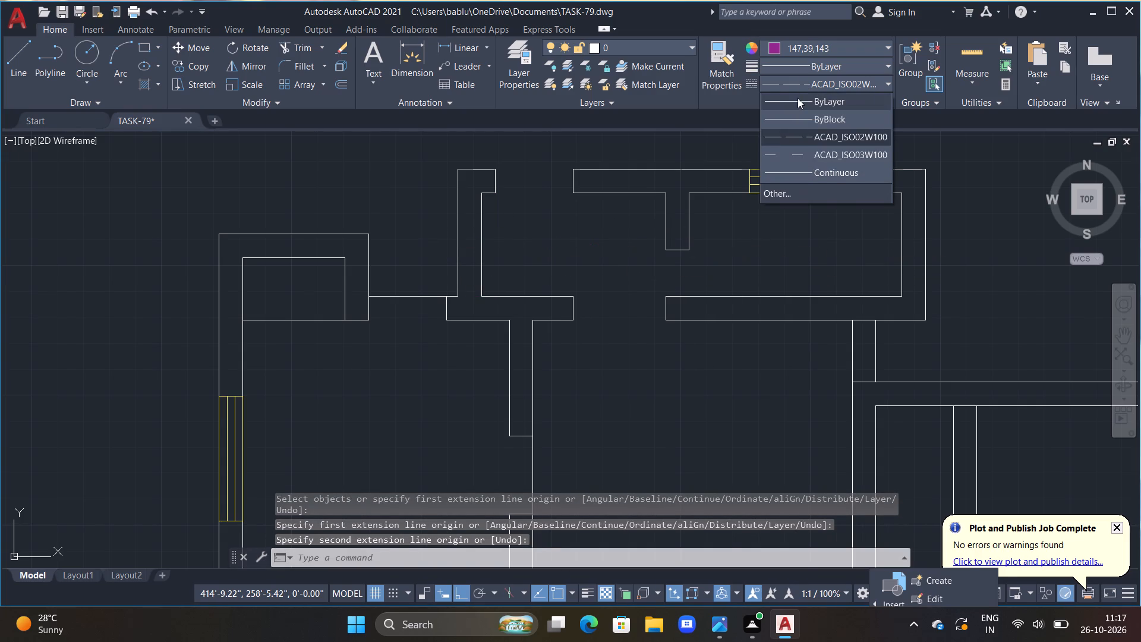
Dimension the inside widths of the two northern compartments, on the west and east sides of the short partition wall.
{"action": "left_click", "coordinate": [420, 43]}
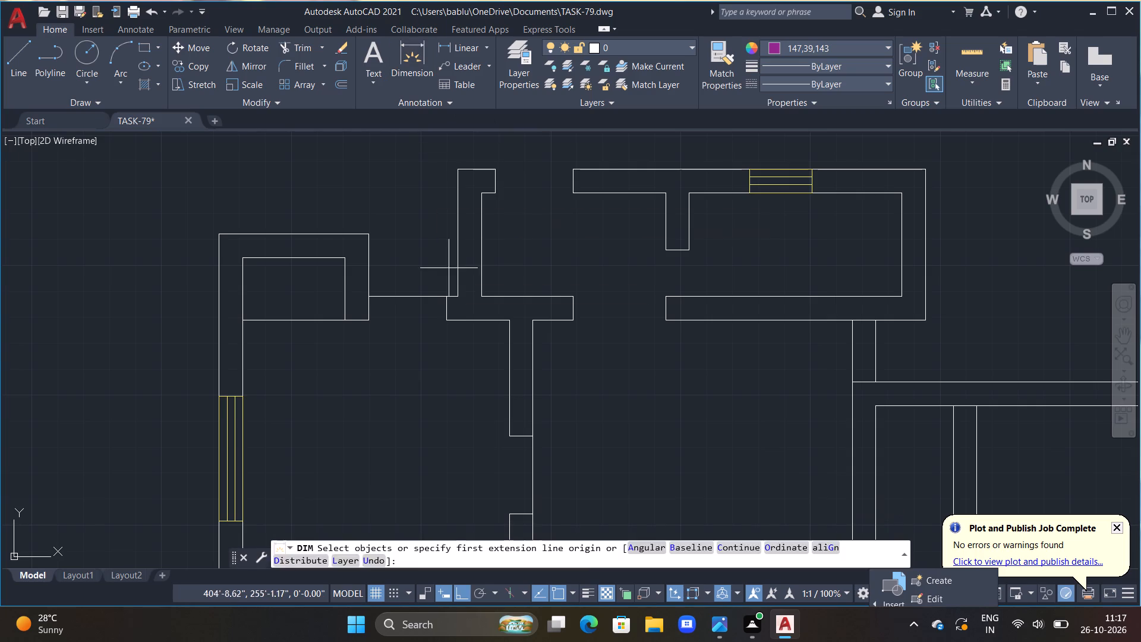
{"action": "left_click", "coordinate": [480, 245]}
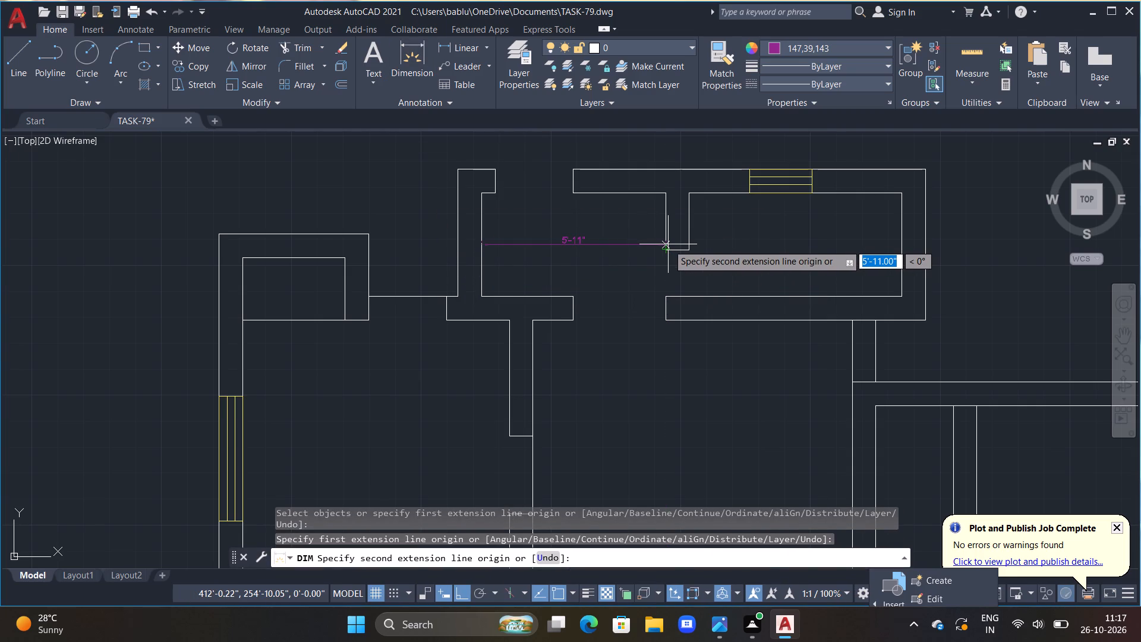
{"action": "left_click", "coordinate": [668, 244]}
{"action": "left_click", "coordinate": [665, 220]}
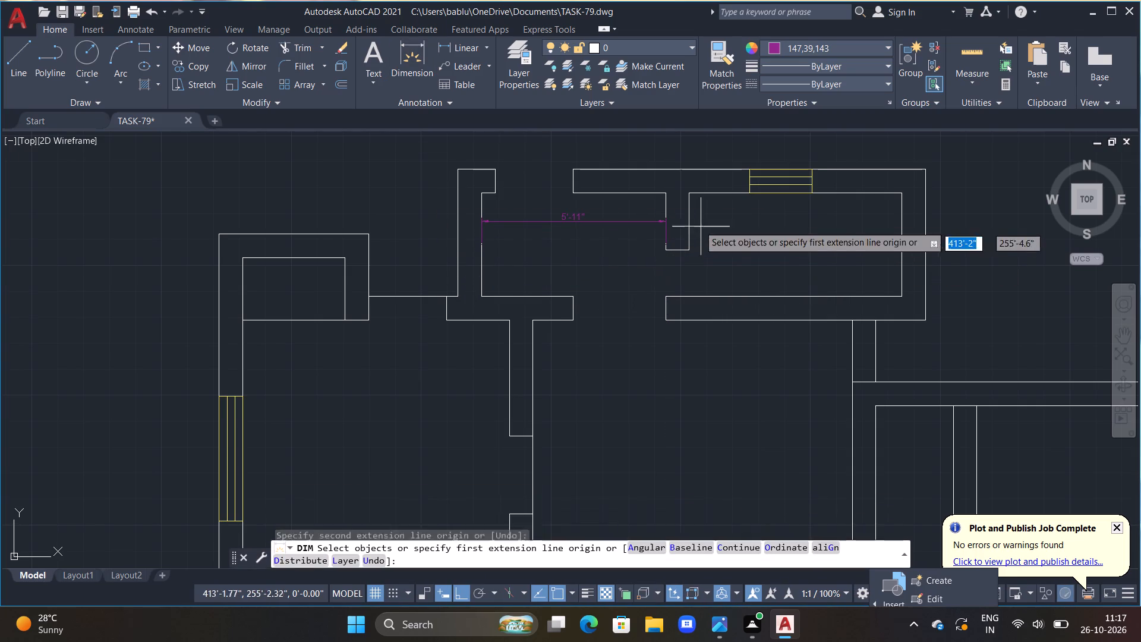
{"action": "left_click", "coordinate": [688, 221]}
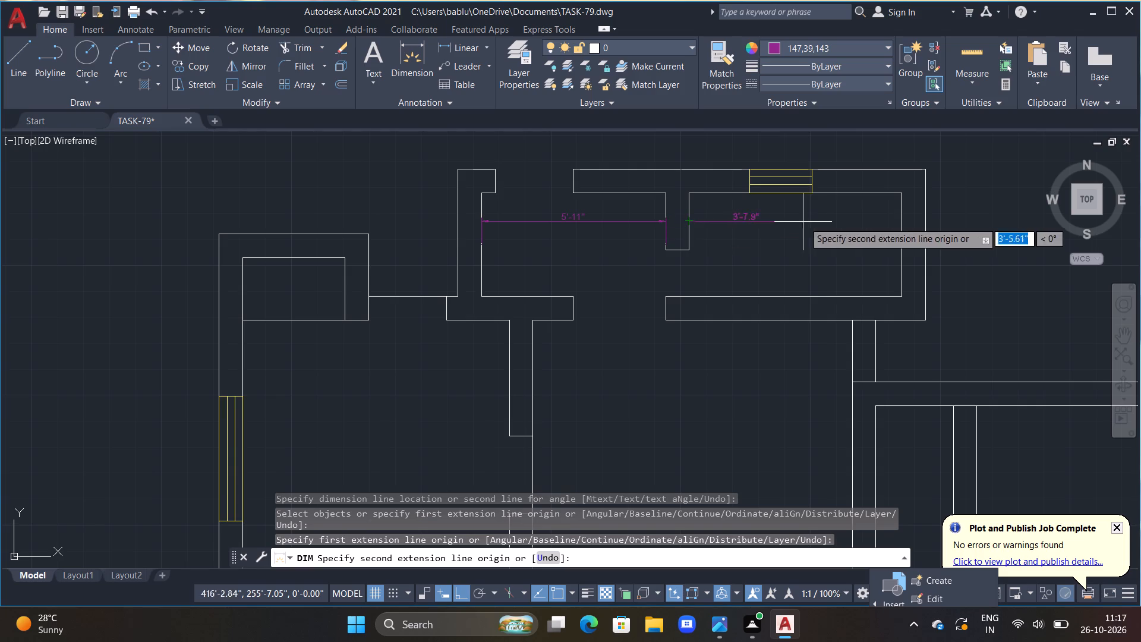
{"action": "double_click", "coordinate": [901, 226]}
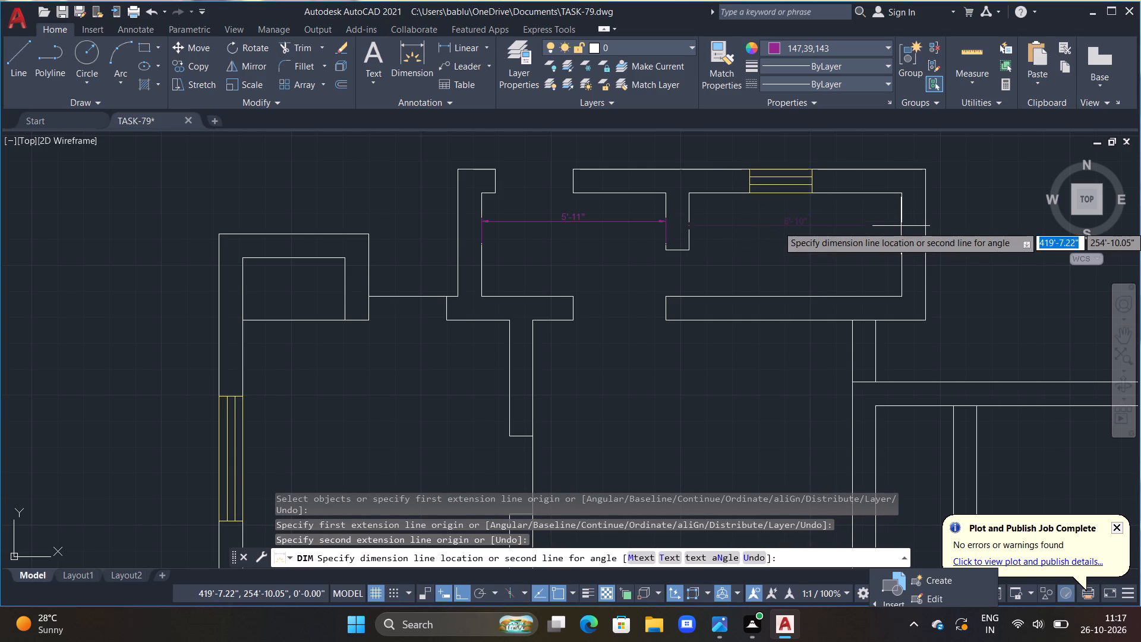
{"action": "left_click", "coordinate": [901, 226]}
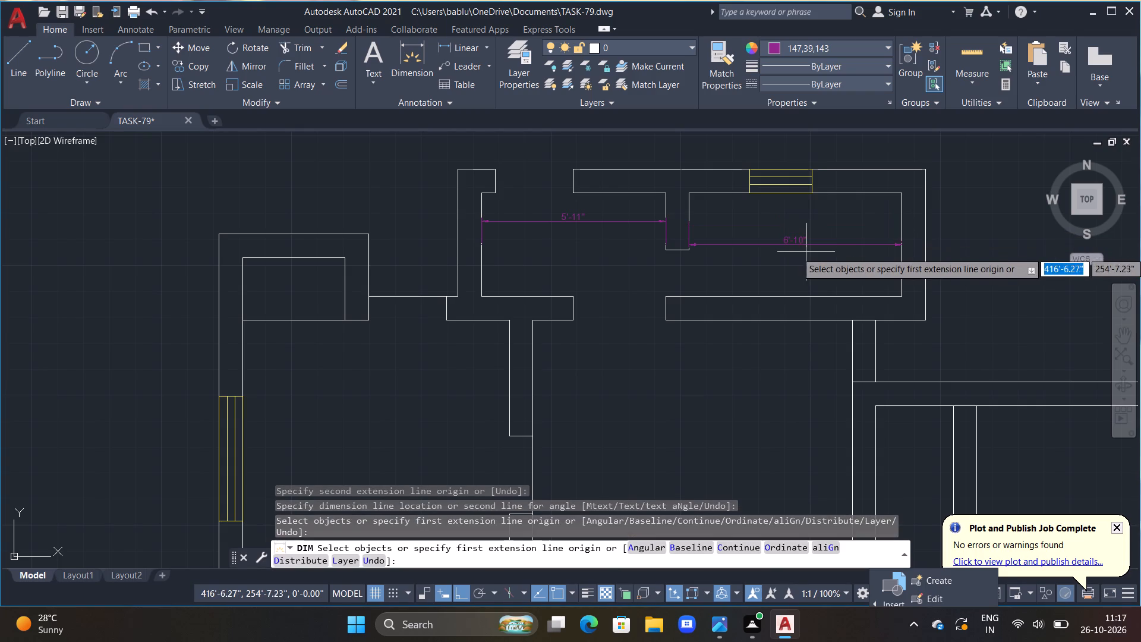
{"action": "key", "text": "Escape"}
Move the eastern compartment's width dimension line about 6" north, roughly in line with the western compartment's dimension.
{"action": "middle_click_drag", "start_coordinate": [769, 255], "coordinate": [713, 270]}
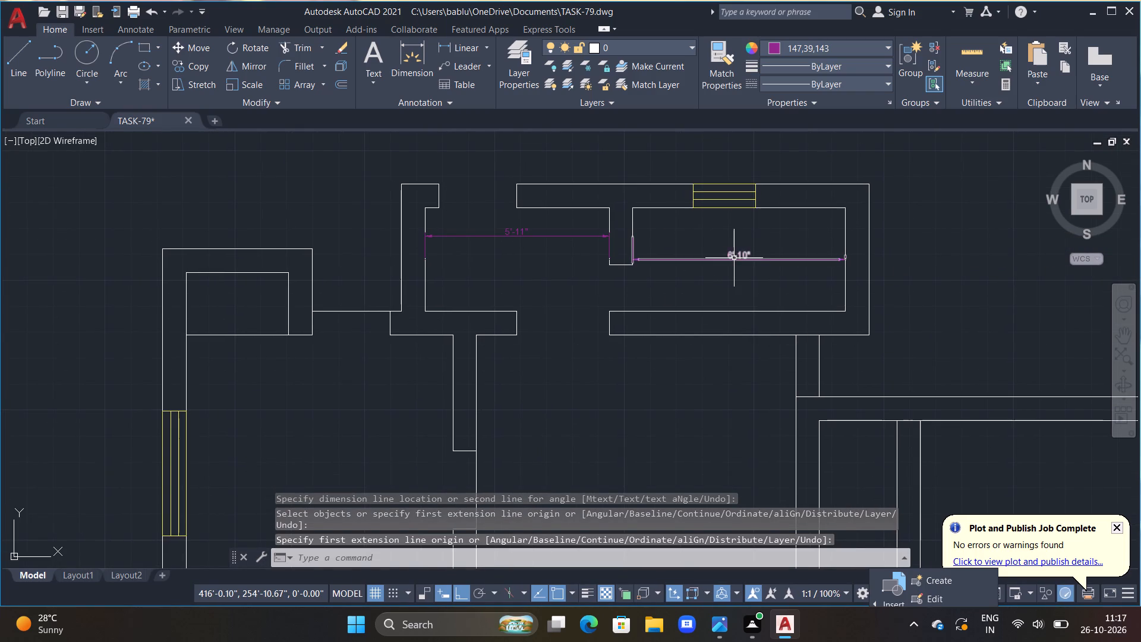
{"action": "left_click", "coordinate": [734, 258]}
{"action": "left_click_drag", "start_coordinate": [743, 256], "coordinate": [743, 250]}
{"action": "left_click_drag", "start_coordinate": [741, 254], "coordinate": [744, 240]}
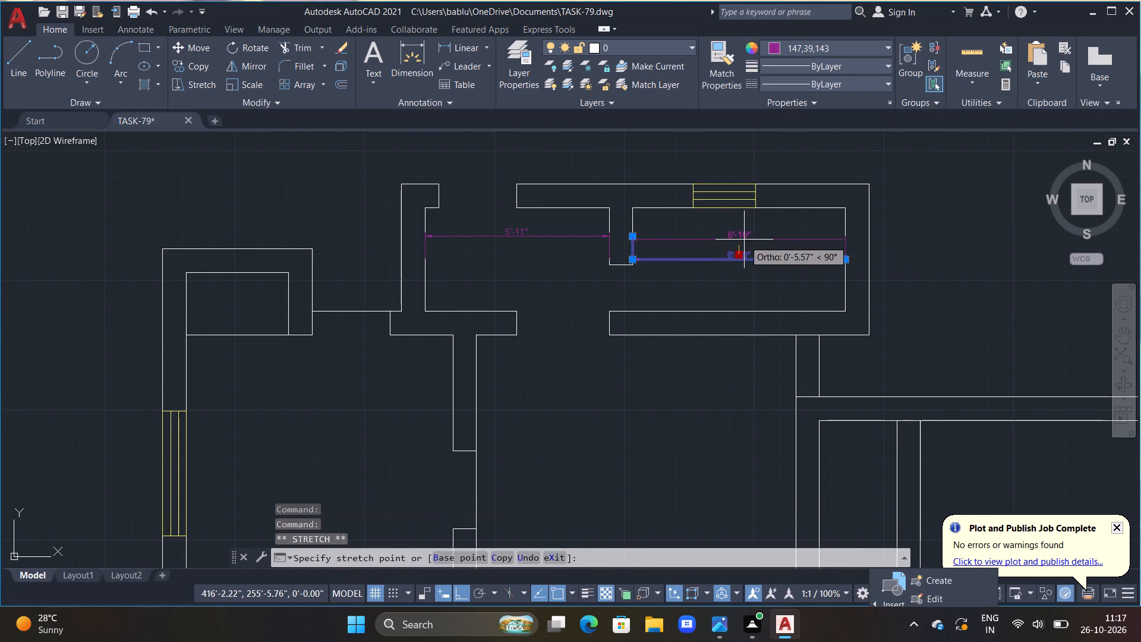
{"action": "left_click_drag", "start_coordinate": [744, 240], "coordinate": [744, 239]}
{"action": "left_click", "coordinate": [744, 239]}
{"action": "key", "text": "Escape"}
Replace the text of the eastern compartment's width dimension with 9'.
{"action": "double_click", "coordinate": [743, 237]}
{"action": "scroll", "coordinate": [743, 237], "scroll_direction": "up", "scroll_amount": 3}
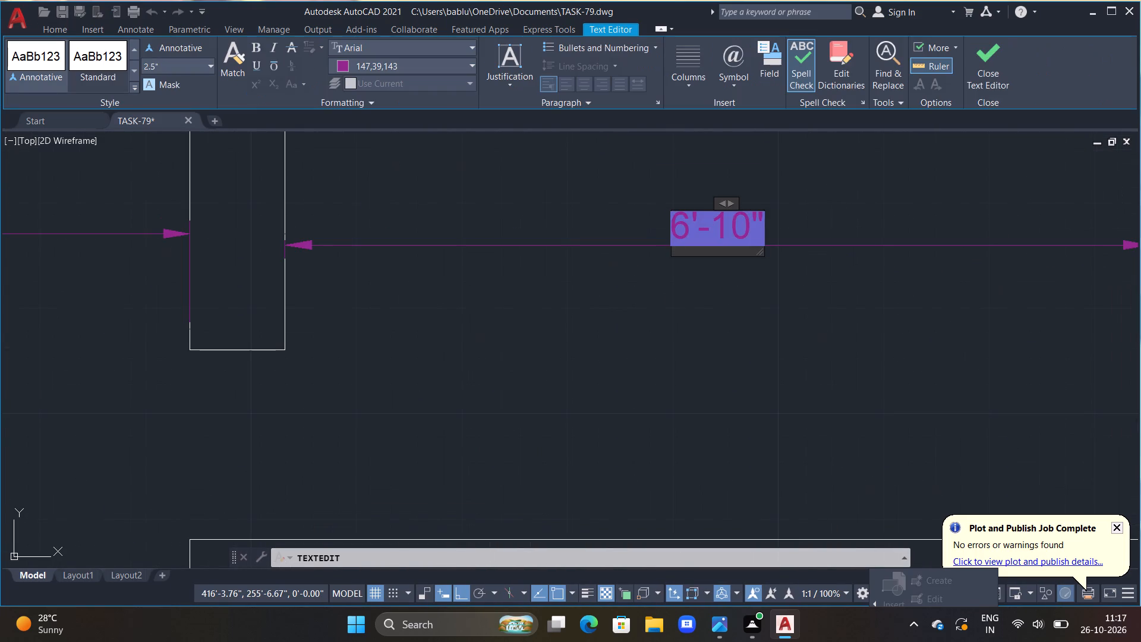
{"action": "left_click", "coordinate": [748, 234]}
{"action": "key", "text": "BackSpace"}
{"action": "key", "text": "9"}
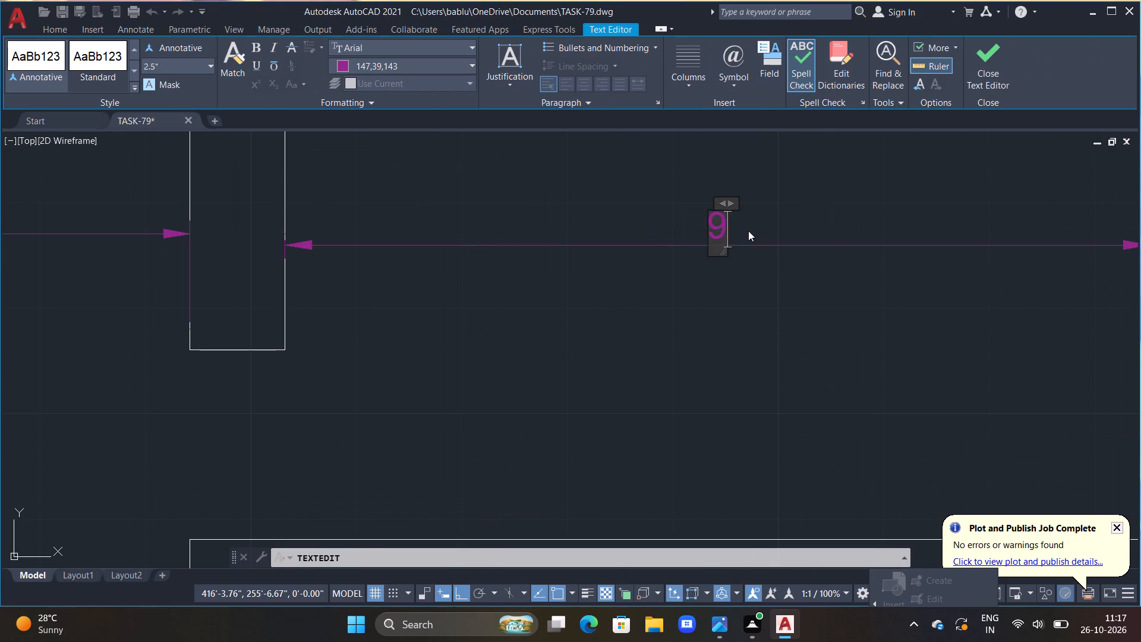
{"action": "key", "text": "apostrophe"}
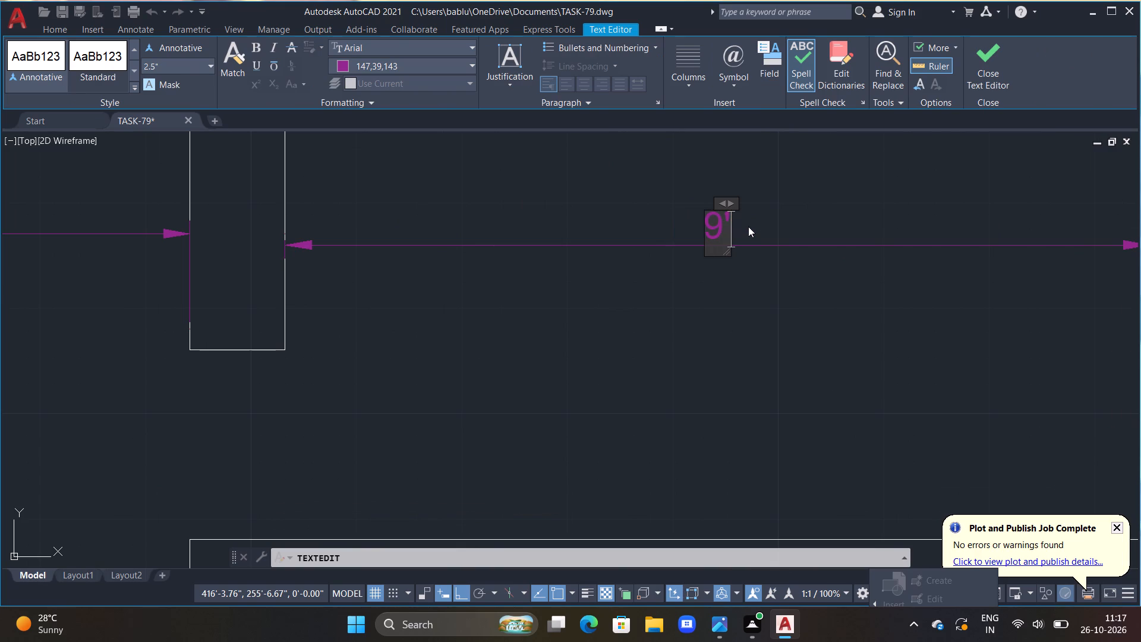
{"action": "left_click", "coordinate": [766, 314]}
{"action": "scroll", "coordinate": [771, 318], "scroll_direction": "down", "scroll_amount": 4}
{"action": "middle_click_drag", "start_coordinate": [778, 336], "coordinate": [801, 283]}
{"action": "middle_click_drag", "start_coordinate": [801, 283], "coordinate": [762, 310]}
{"action": "key", "text": "Escape"}
{"action": "key", "text": "Escape"}
{"action": "scroll", "coordinate": [572, 288], "scroll_direction": "up", "scroll_amount": 1}
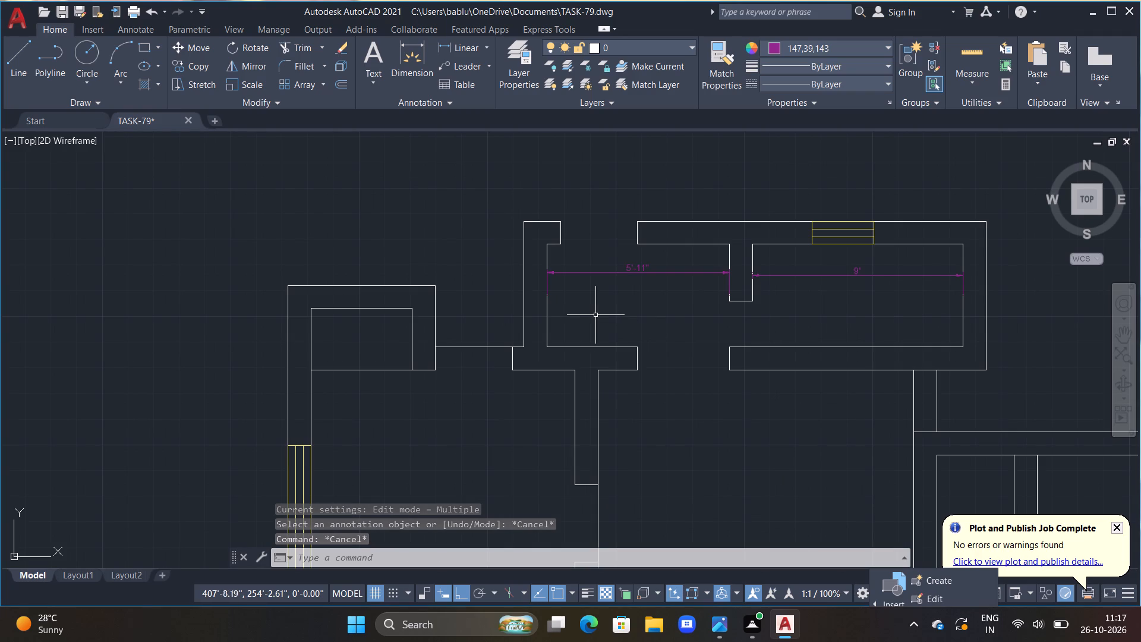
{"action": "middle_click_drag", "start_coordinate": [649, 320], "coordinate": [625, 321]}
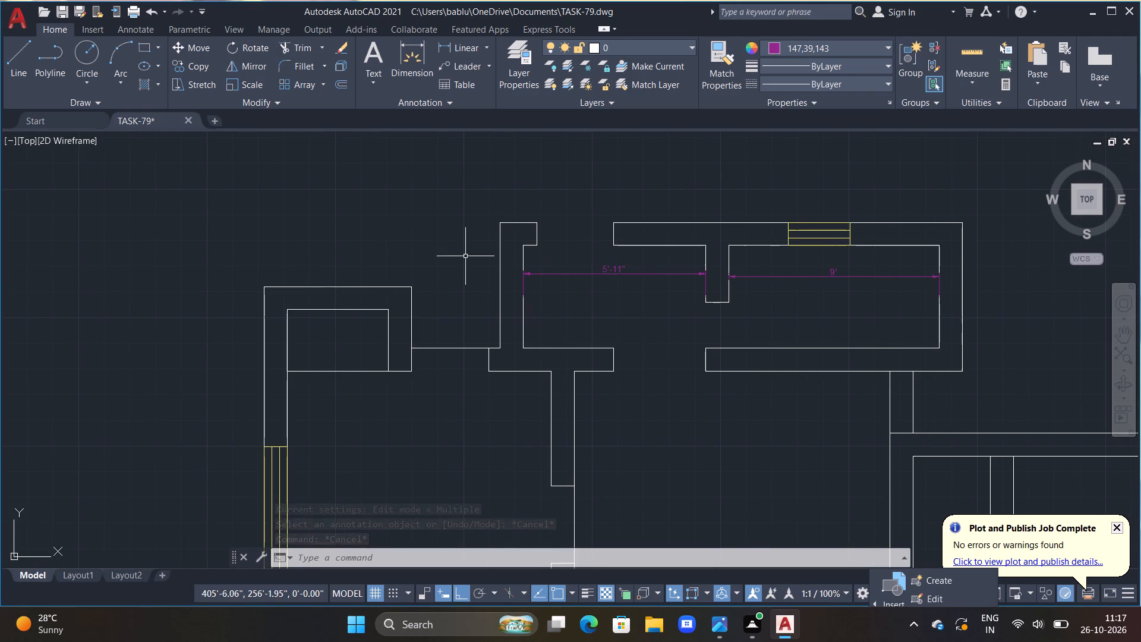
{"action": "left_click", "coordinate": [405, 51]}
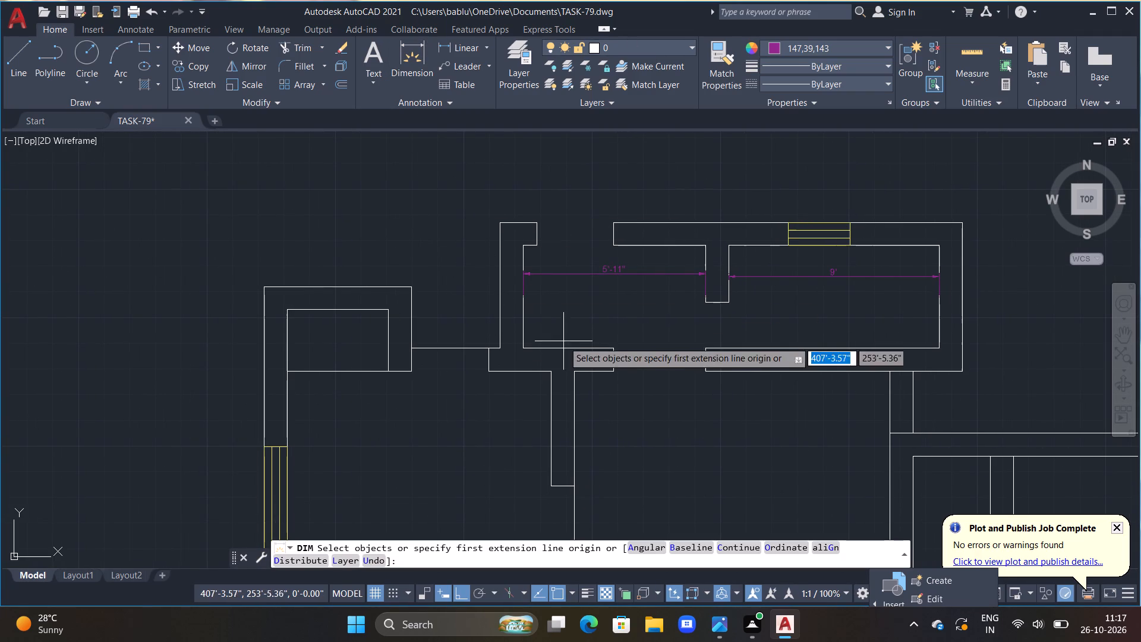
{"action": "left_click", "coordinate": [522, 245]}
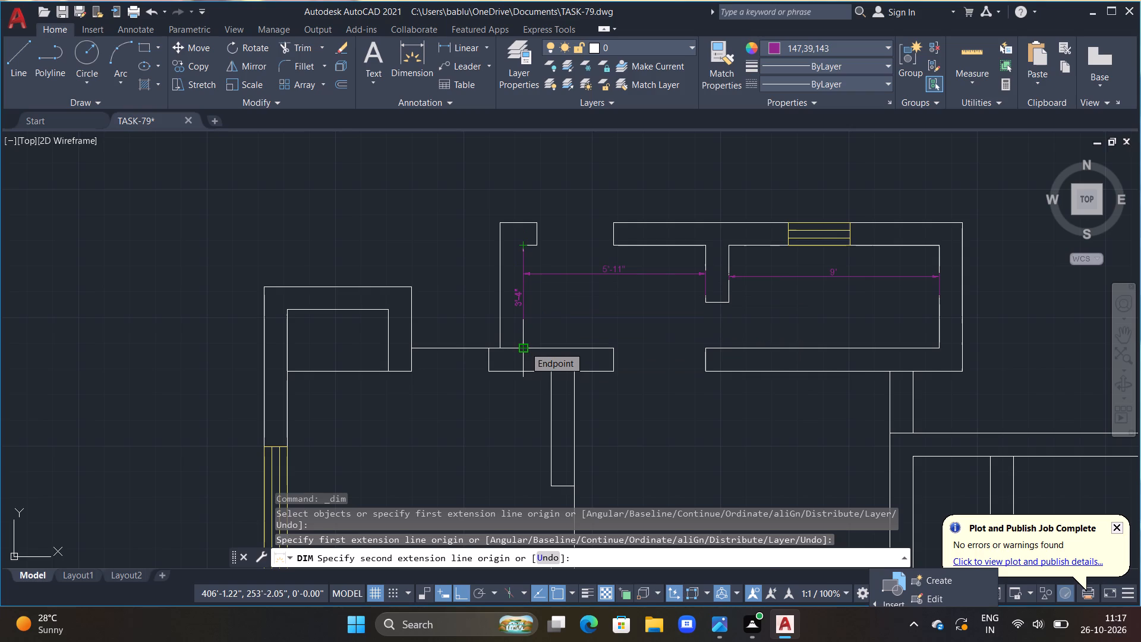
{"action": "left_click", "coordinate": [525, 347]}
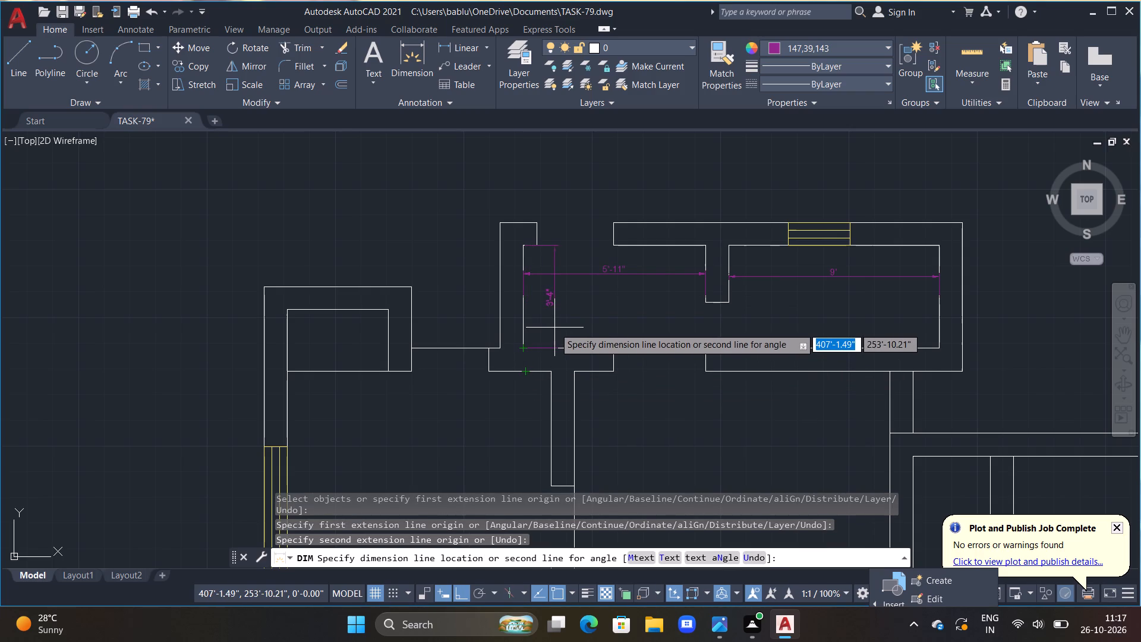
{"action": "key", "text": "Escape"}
Dimension the north-south inside depth of the western northern compartment, placing the dimension line just inside its west wall.
{"action": "left_click", "coordinate": [407, 70]}
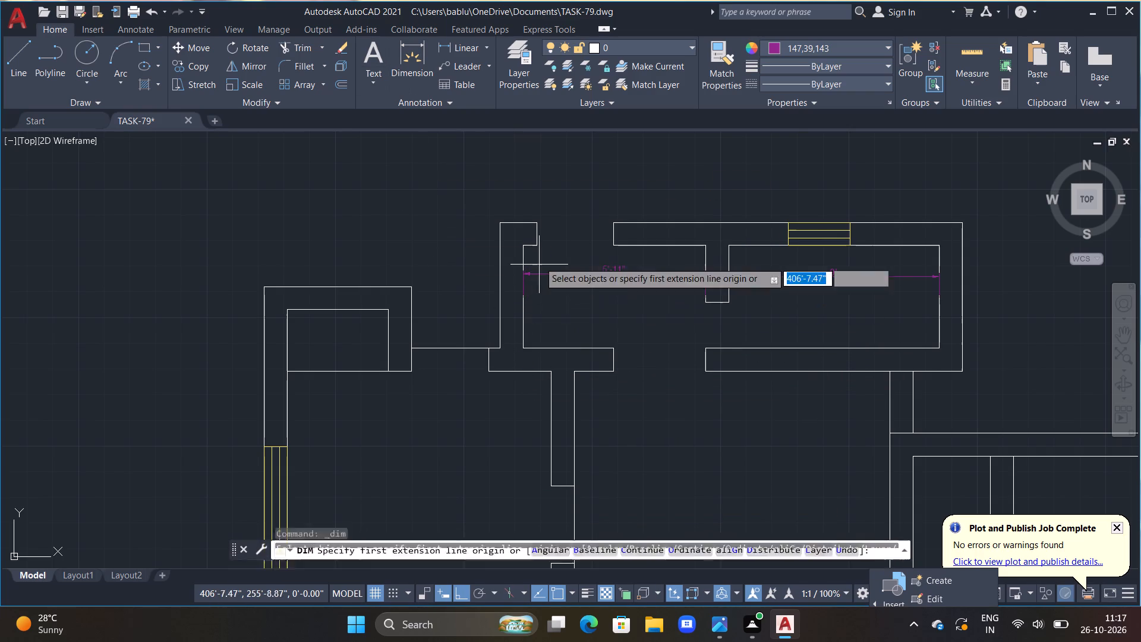
{"action": "left_click", "coordinate": [525, 245]}
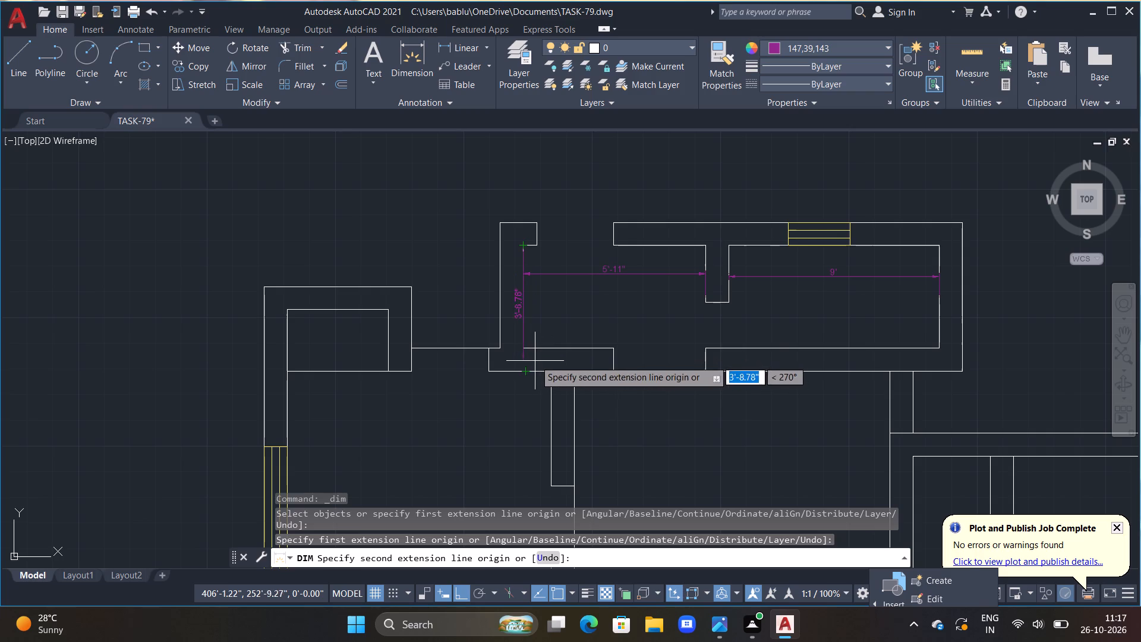
{"action": "left_click", "coordinate": [524, 348]}
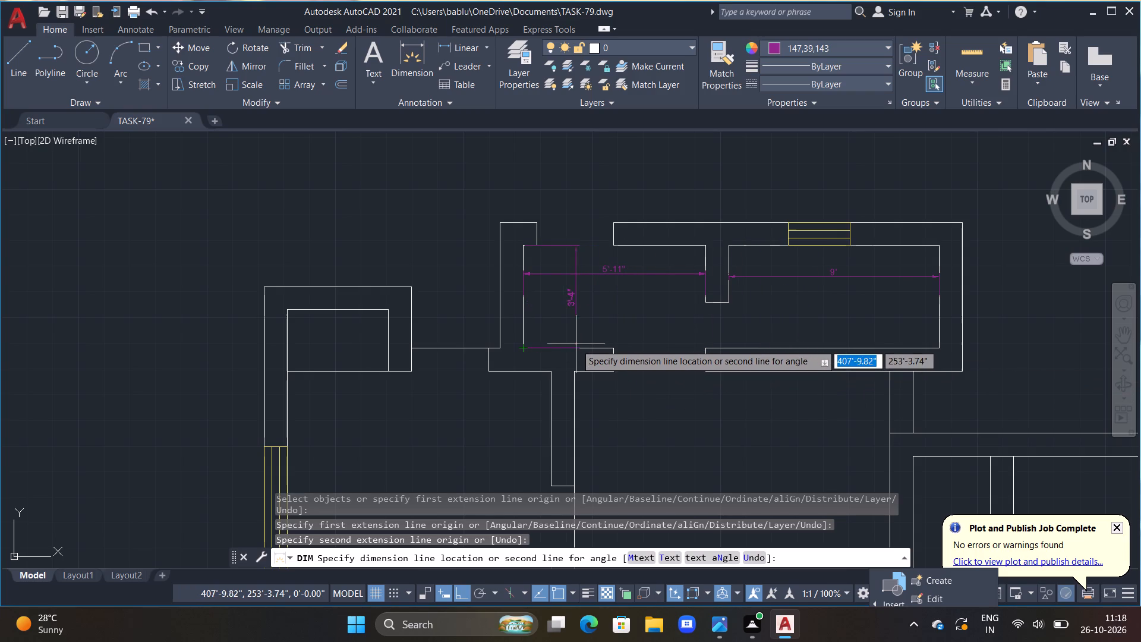
{"action": "double_click", "coordinate": [542, 346]}
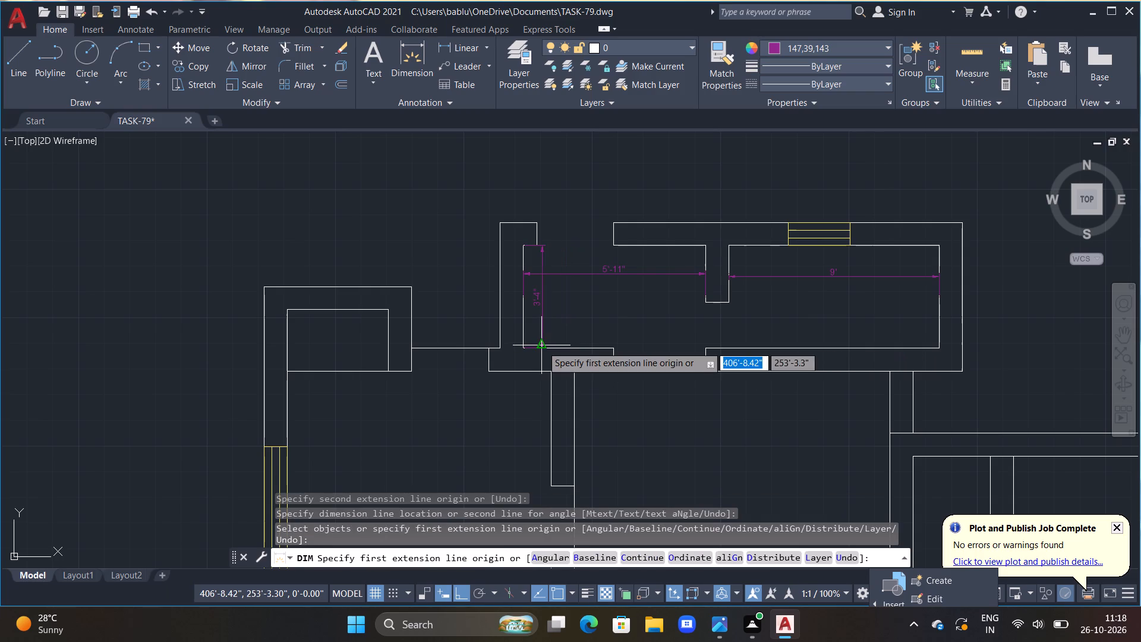
{"action": "key", "text": "Escape"}
{"action": "key", "text": "Escape"}
{"action": "key", "text": "Escape"}
{"action": "key", "text": "Escape"}
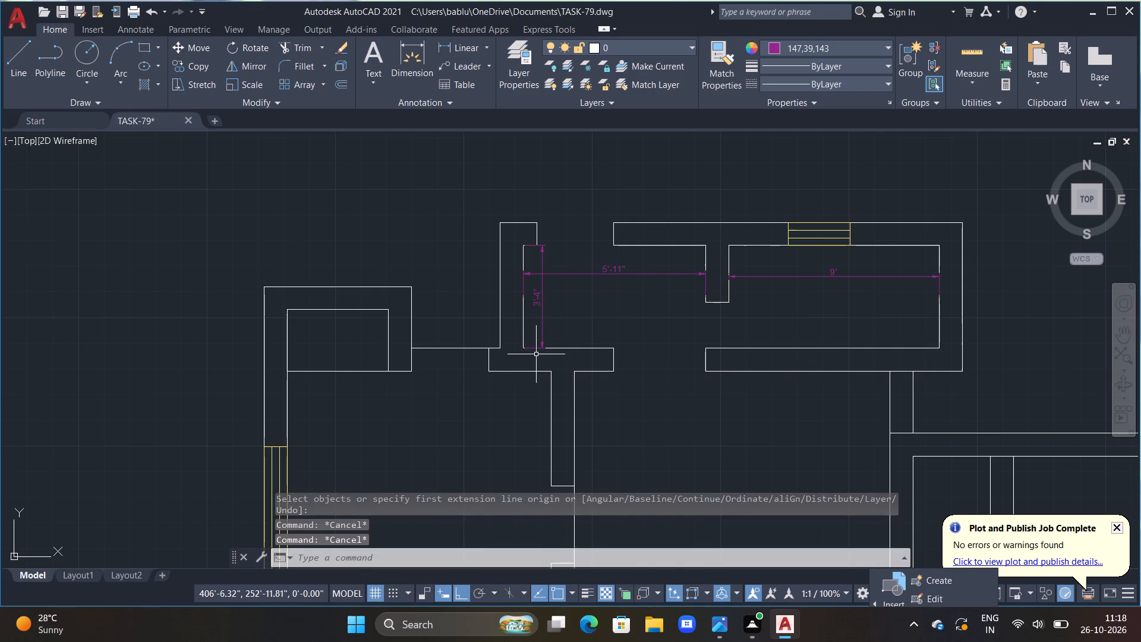
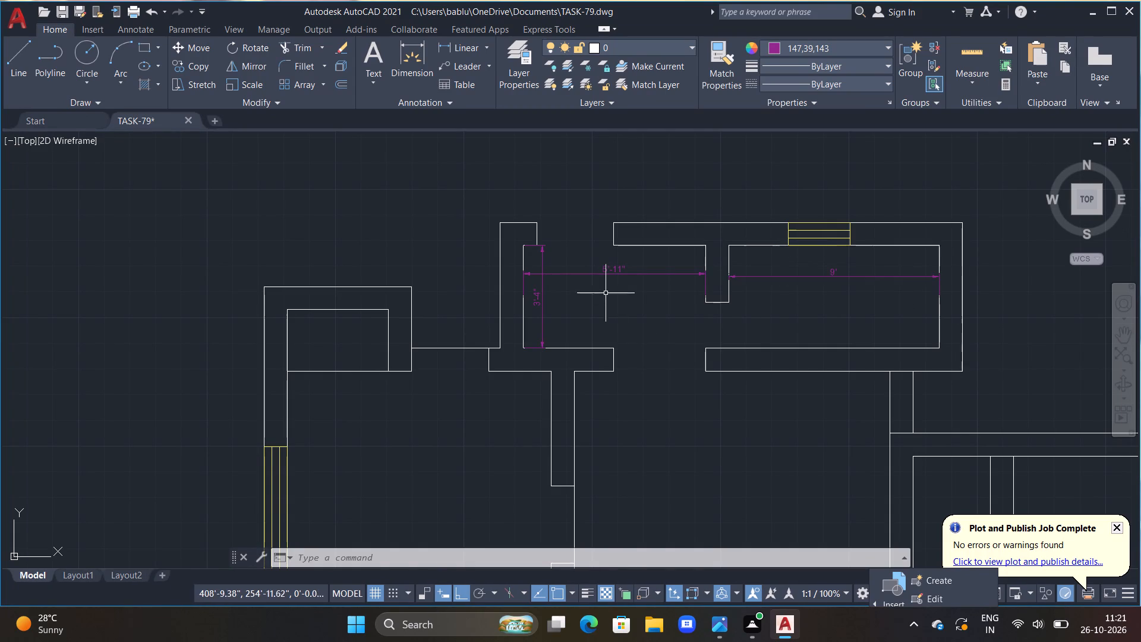
Override the vertical dimension text in the small upper room beside the 5'-11" width with 4'-10".
{"action": "double_click", "coordinate": [546, 310]}
{"action": "key", "text": "Escape"}
{"action": "double_click", "coordinate": [541, 306]}
{"action": "scroll", "coordinate": [541, 306], "scroll_direction": "up", "scroll_amount": 1}
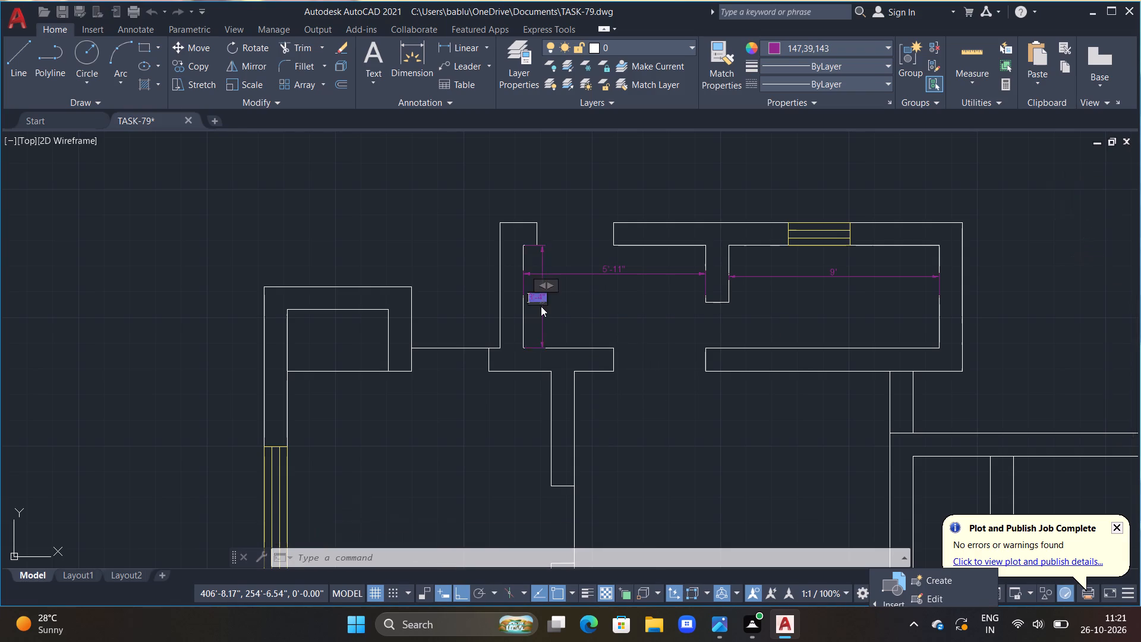
{"action": "scroll", "coordinate": [541, 306], "scroll_direction": "up", "scroll_amount": 2}
{"action": "left_click", "coordinate": [541, 277]}
{"action": "key", "text": "BackSpace"}
{"action": "type", "text": "4'-"}
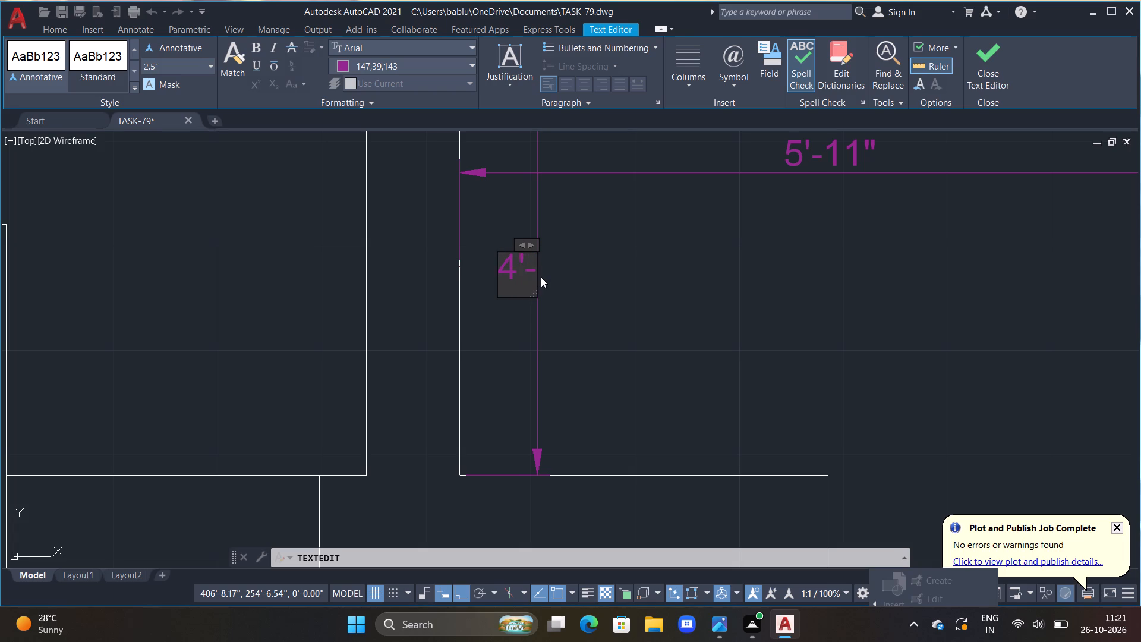
{"action": "type", "text": "10\""}
{"action": "key", "text": "Return"}
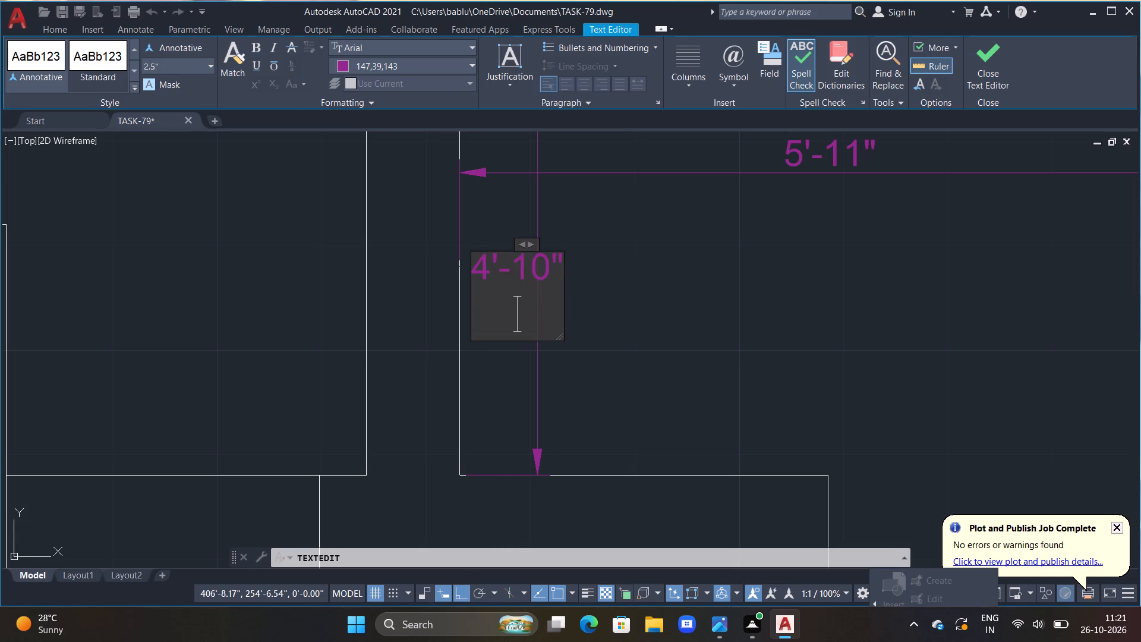
{"action": "double_click", "coordinate": [762, 222]}
{"action": "scroll", "coordinate": [761, 236], "scroll_direction": "down", "scroll_amount": 3}
{"action": "key", "text": "Escape"}
Add a vertical dimension between the inner corners at the east end of the 9' wide room.
{"action": "middle_click_drag", "start_coordinate": [790, 259], "coordinate": [718, 234]}
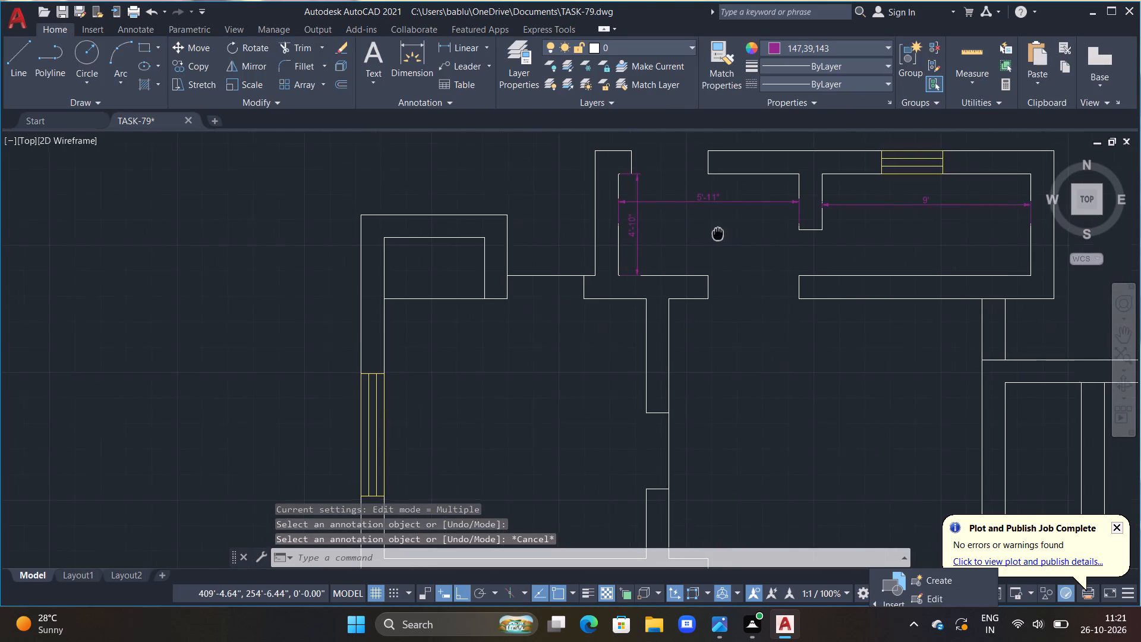
{"action": "middle_click_drag", "start_coordinate": [718, 234], "coordinate": [717, 234]}
{"action": "middle_click_drag", "start_coordinate": [722, 253], "coordinate": [669, 254]}
{"action": "middle_click_drag", "start_coordinate": [732, 253], "coordinate": [711, 251]}
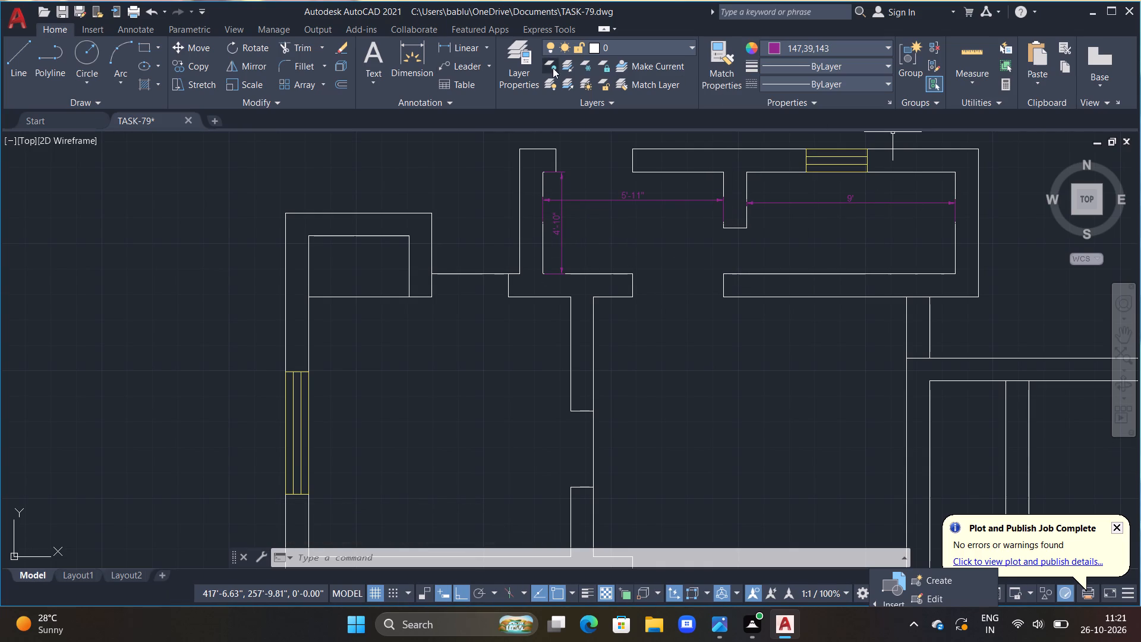
{"action": "left_click", "coordinate": [424, 56]}
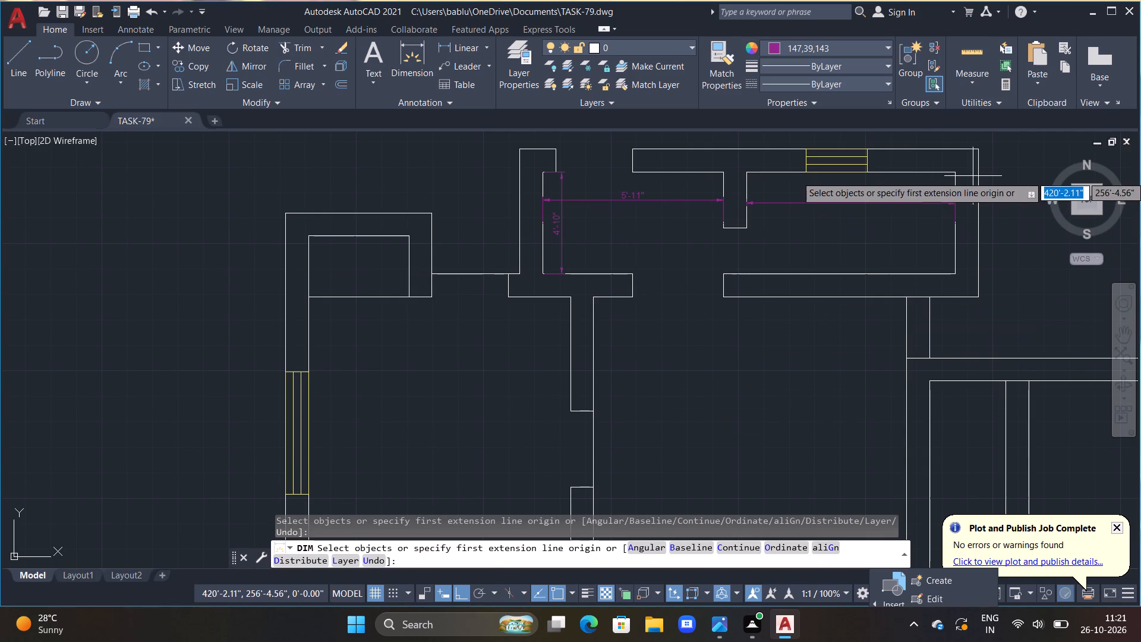
{"action": "left_click", "coordinate": [953, 173]}
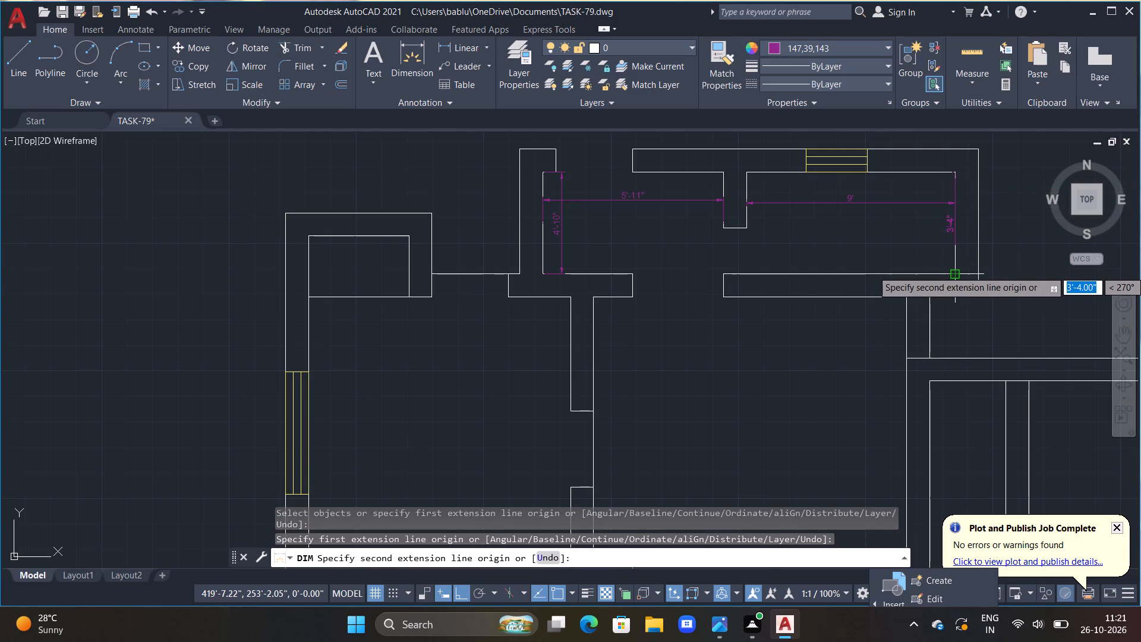
{"action": "left_click", "coordinate": [959, 270]}
{"action": "left_click", "coordinate": [929, 275]}
{"action": "key", "text": "Escape"}
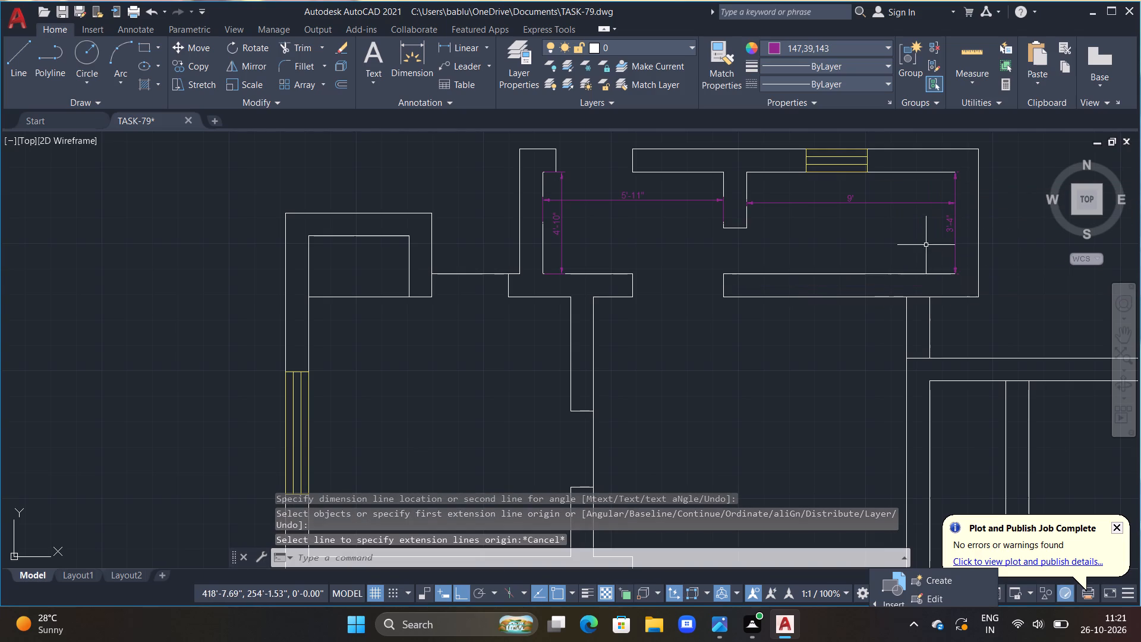
Override the vertical dimension text at the east end of the 9' wide room with 4'-10".
{"action": "double_click", "coordinate": [948, 226]}
{"action": "scroll", "coordinate": [948, 226], "scroll_direction": "up", "scroll_amount": 3}
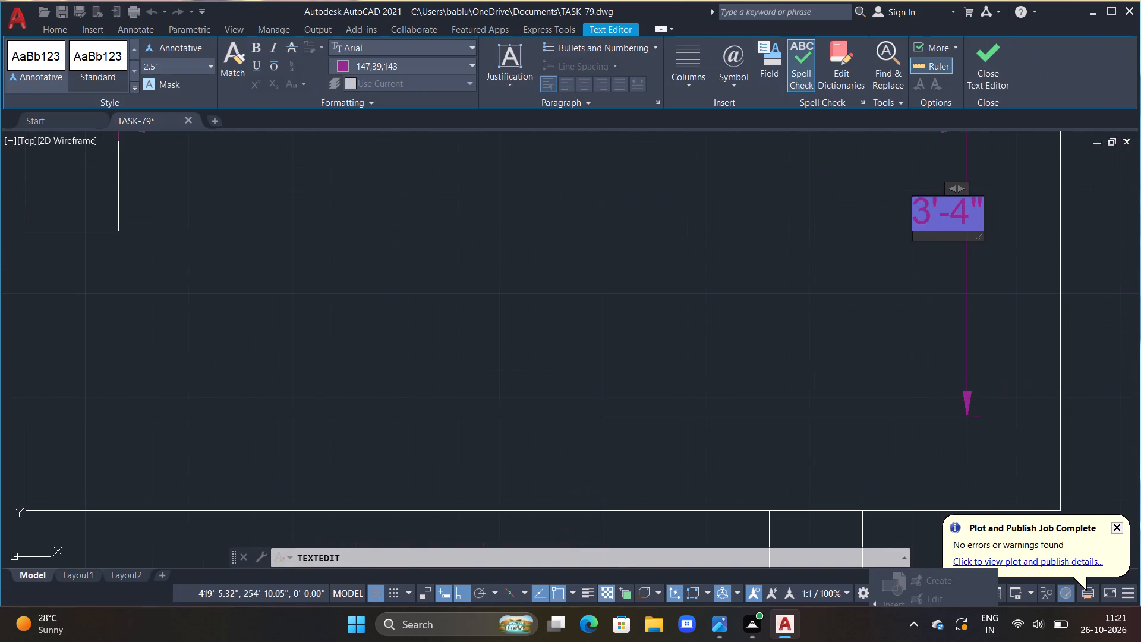
{"action": "left_click", "coordinate": [972, 209]}
{"action": "key", "text": "BackSpace"}
{"action": "type", "text": "4'-10\""}
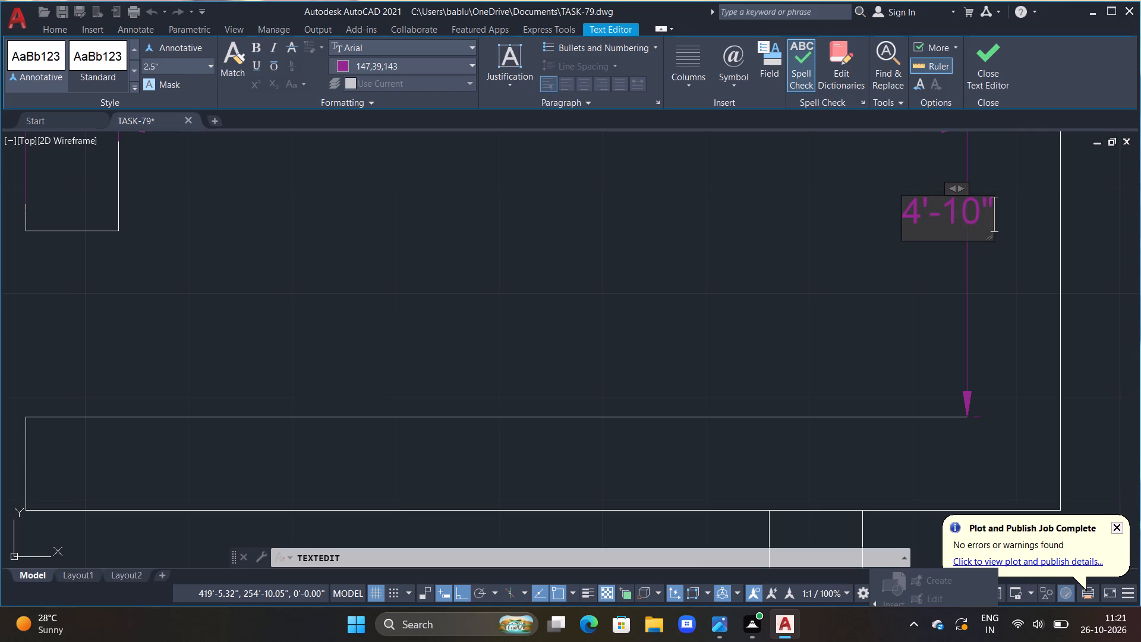
{"action": "left_click", "coordinate": [912, 247]}
{"action": "scroll", "coordinate": [926, 273], "scroll_direction": "down", "scroll_amount": 2}
{"action": "key", "text": "Escape"}
Move the east-end 4'-10" dimension line off the wall, slightly into the 9' wide room.
{"action": "left_click", "coordinate": [938, 256]}
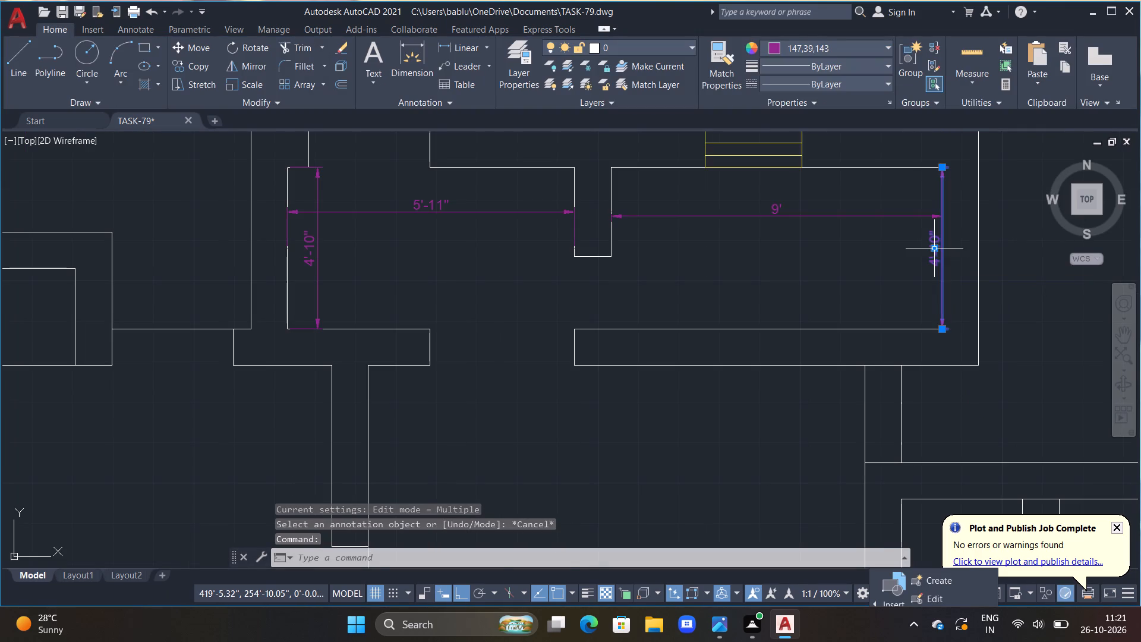
{"action": "left_click", "coordinate": [935, 248]}
{"action": "left_click", "coordinate": [915, 247]}
{"action": "key", "text": "Escape"}
{"action": "scroll", "coordinate": [893, 279], "scroll_direction": "down", "scroll_amount": 1}
{"action": "key", "text": "Escape"}
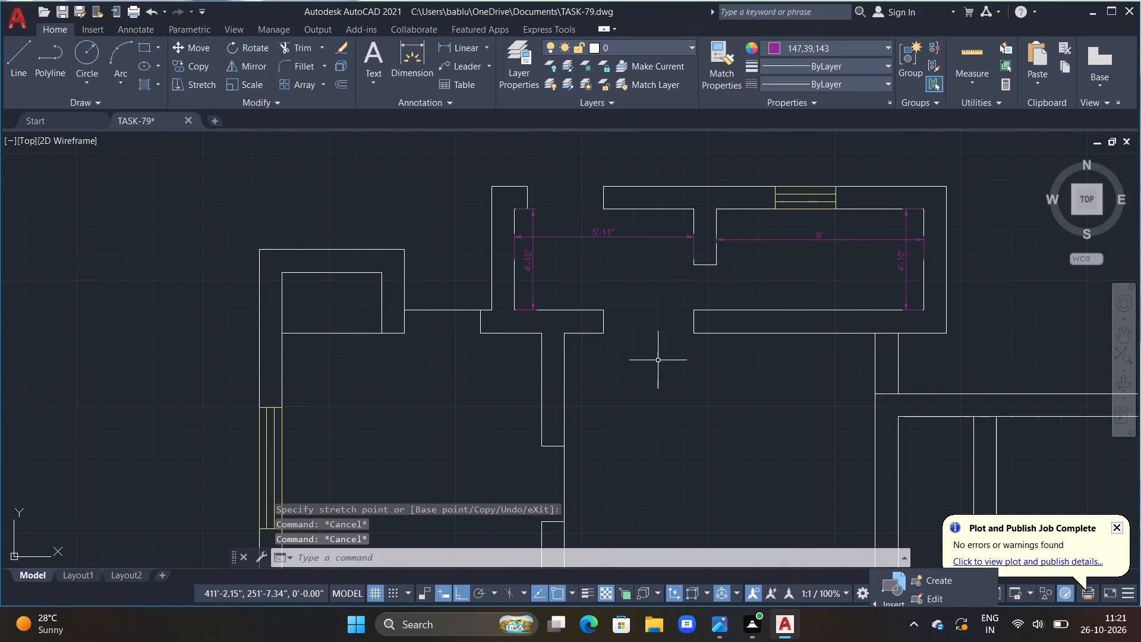
Dimension the inner height of the western room along its window wall, placing the dimension line inside the room.
{"action": "middle_click_drag", "start_coordinate": [634, 367], "coordinate": [672, 242]}
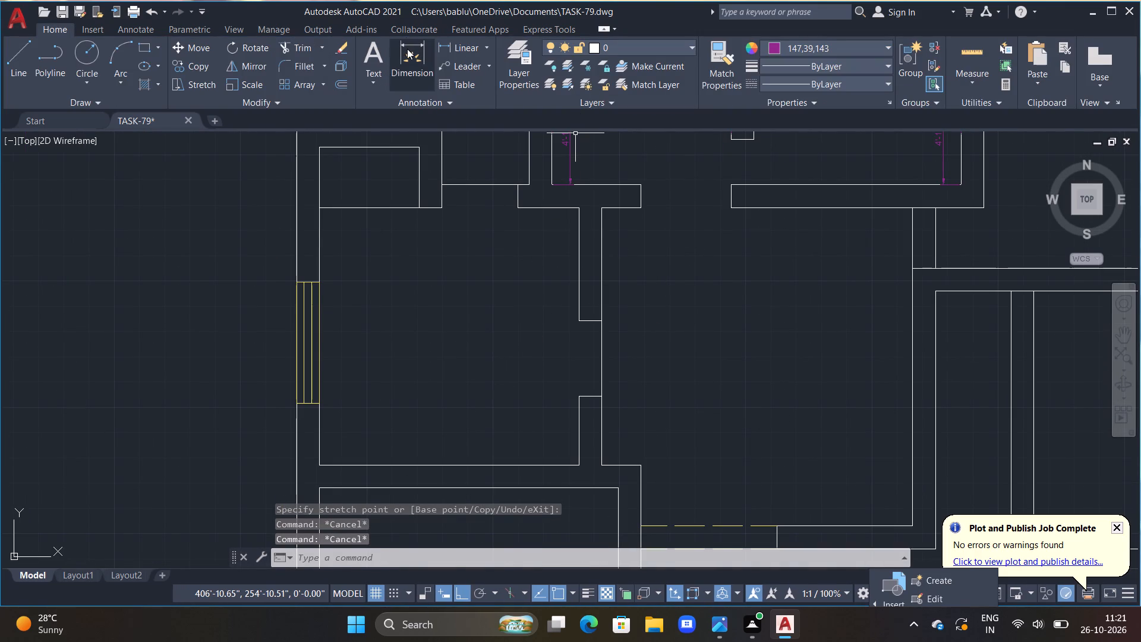
{"action": "left_click", "coordinate": [408, 49]}
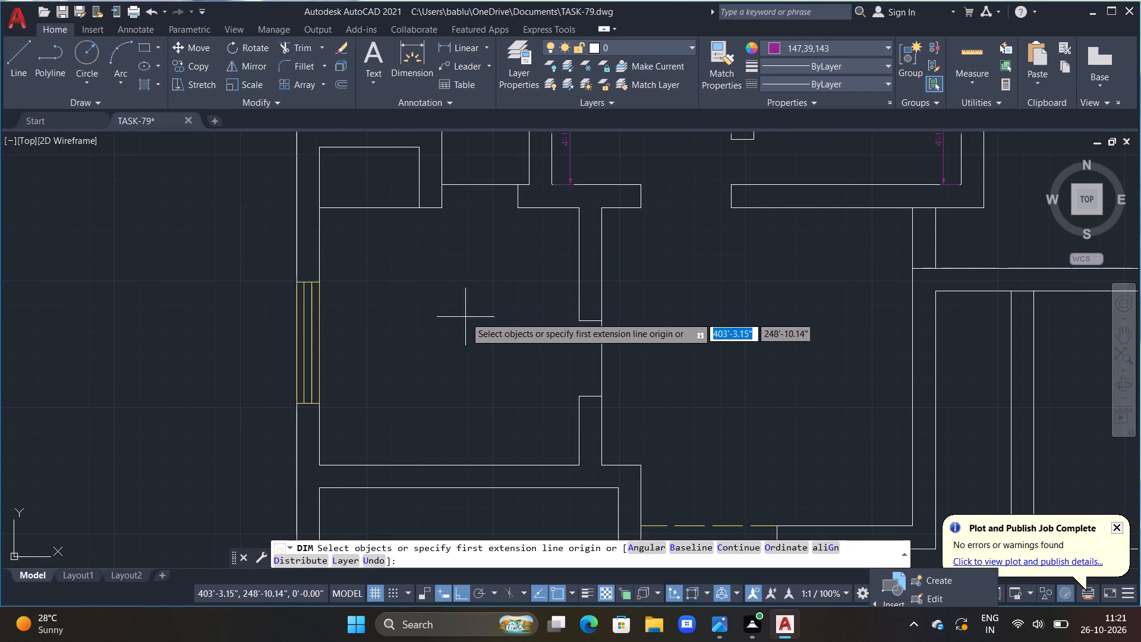
{"action": "left_click", "coordinate": [322, 210]}
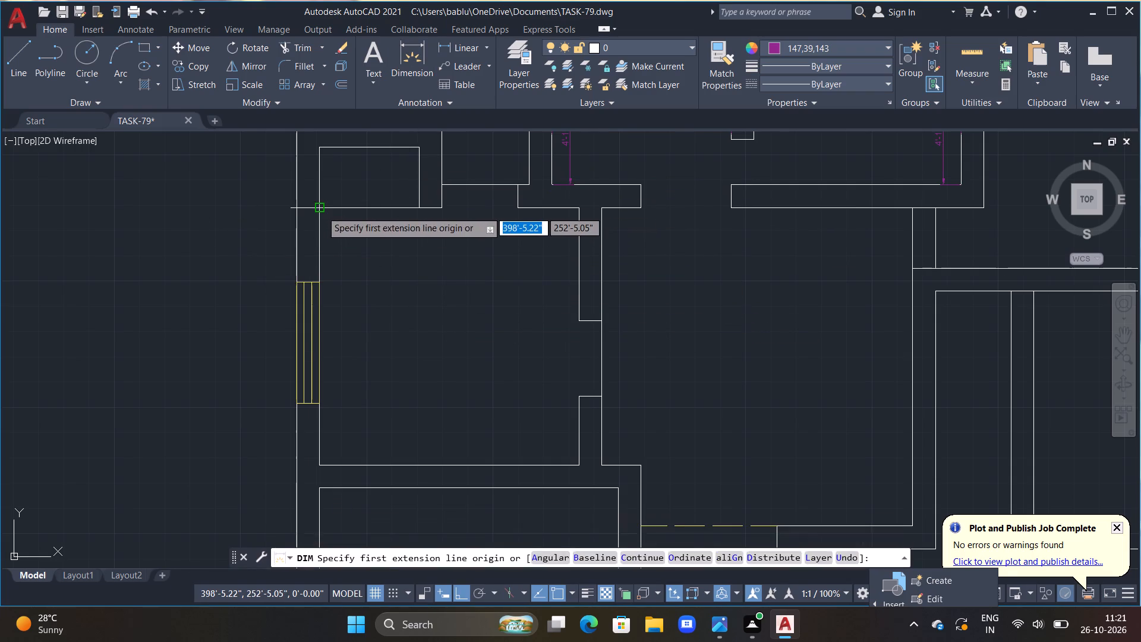
{"action": "left_click", "coordinate": [321, 464]}
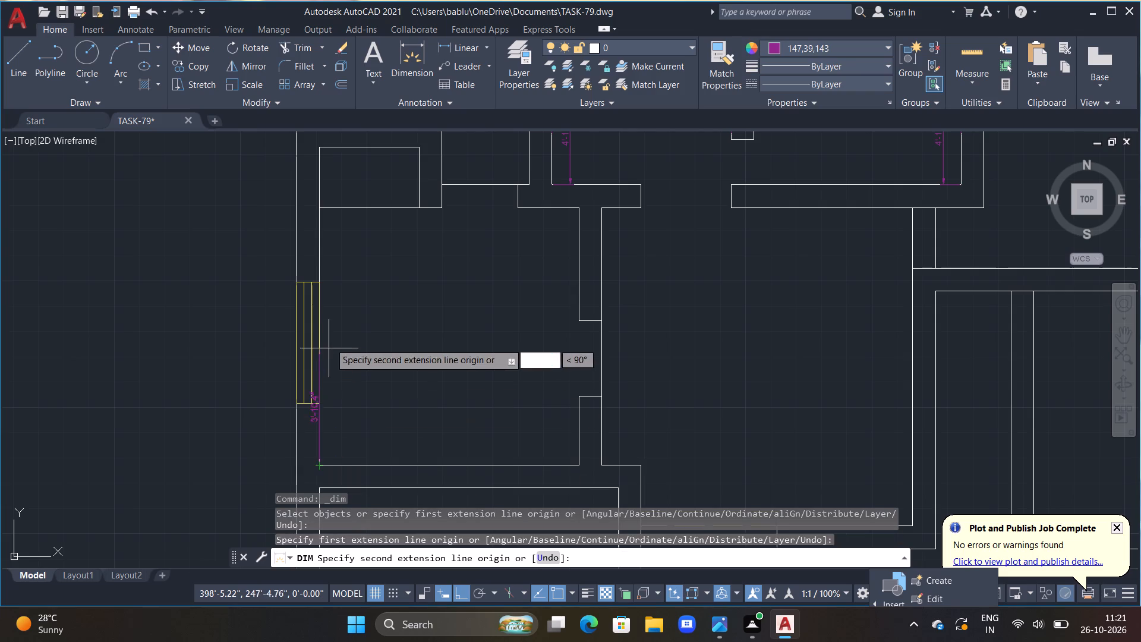
{"action": "left_click", "coordinate": [317, 207]}
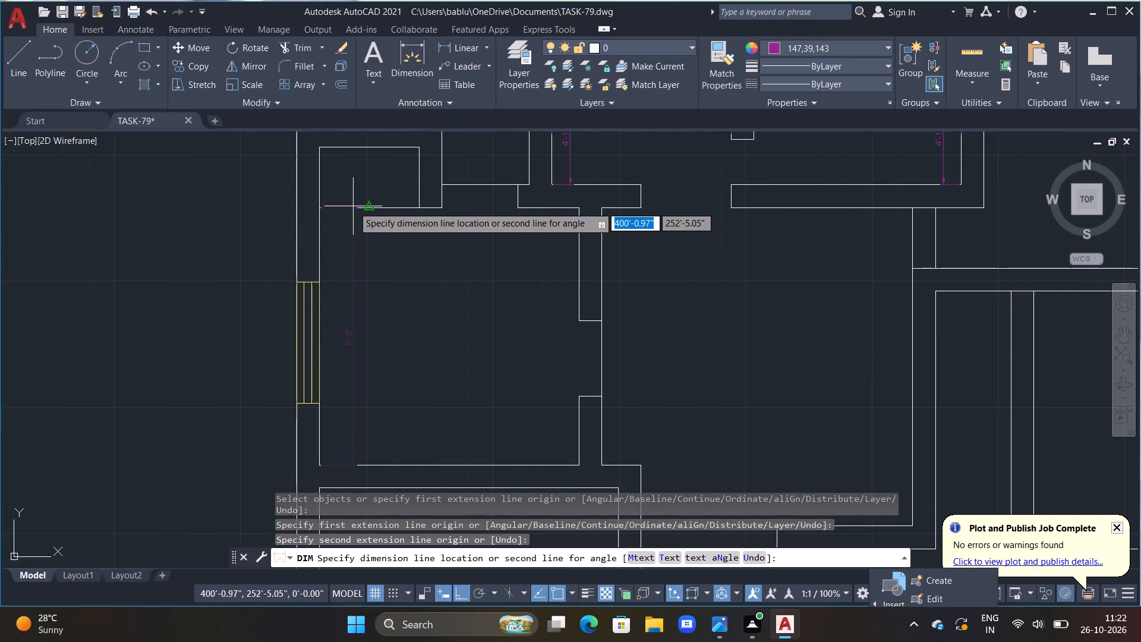
{"action": "double_click", "coordinate": [346, 209]}
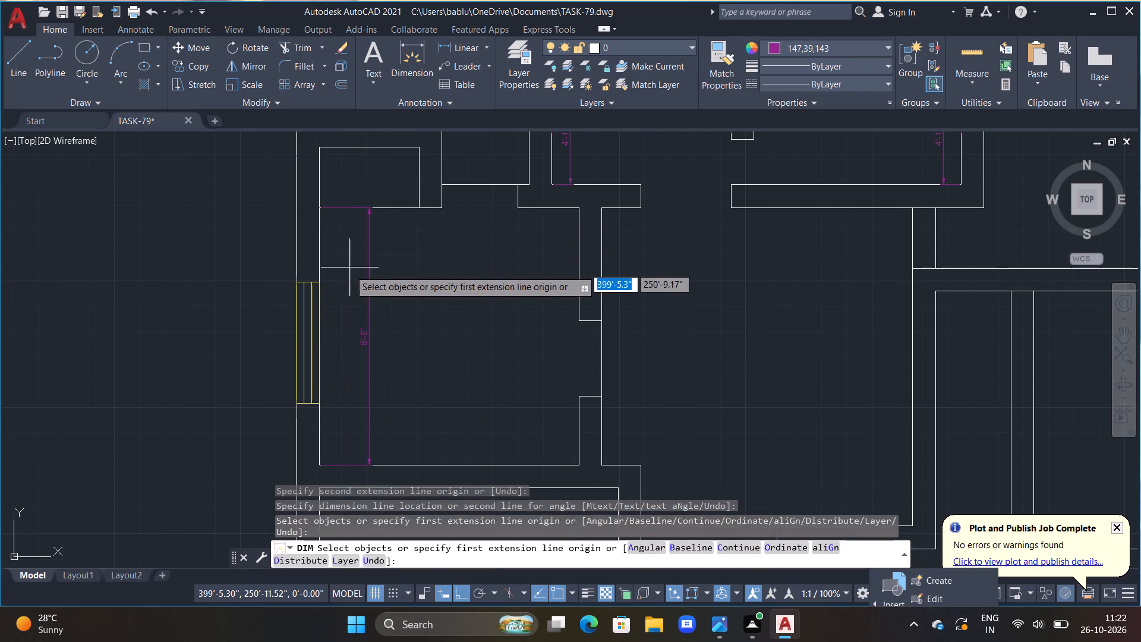
Dimension the inner width of the western room from its south wall corners, placing the line just above that wall.
{"action": "left_click", "coordinate": [319, 465]}
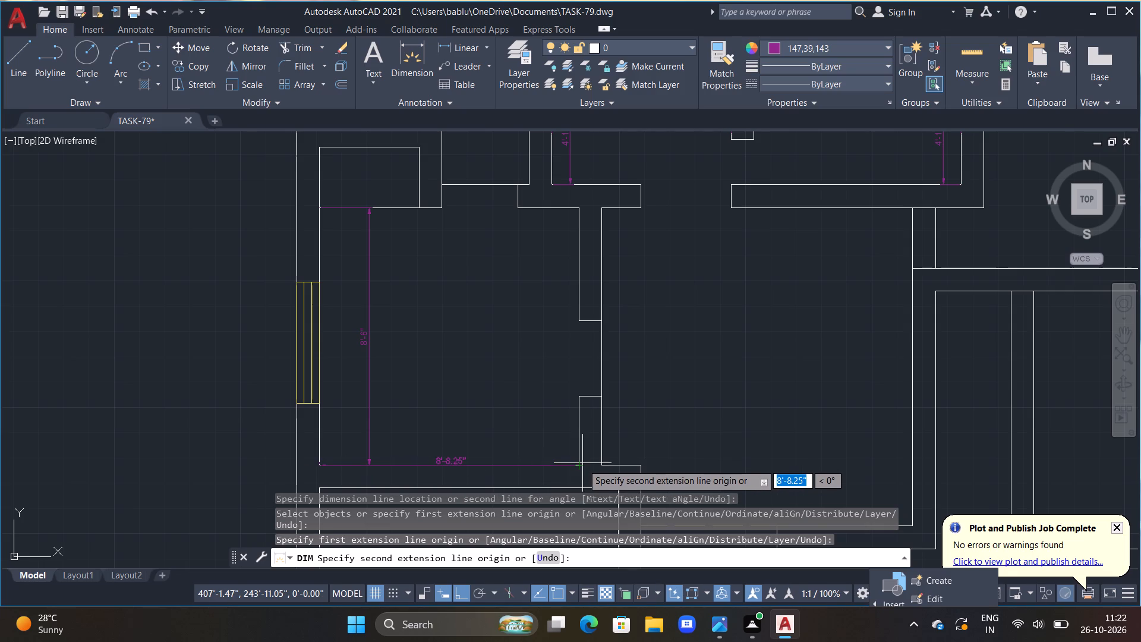
{"action": "double_click", "coordinate": [576, 467]}
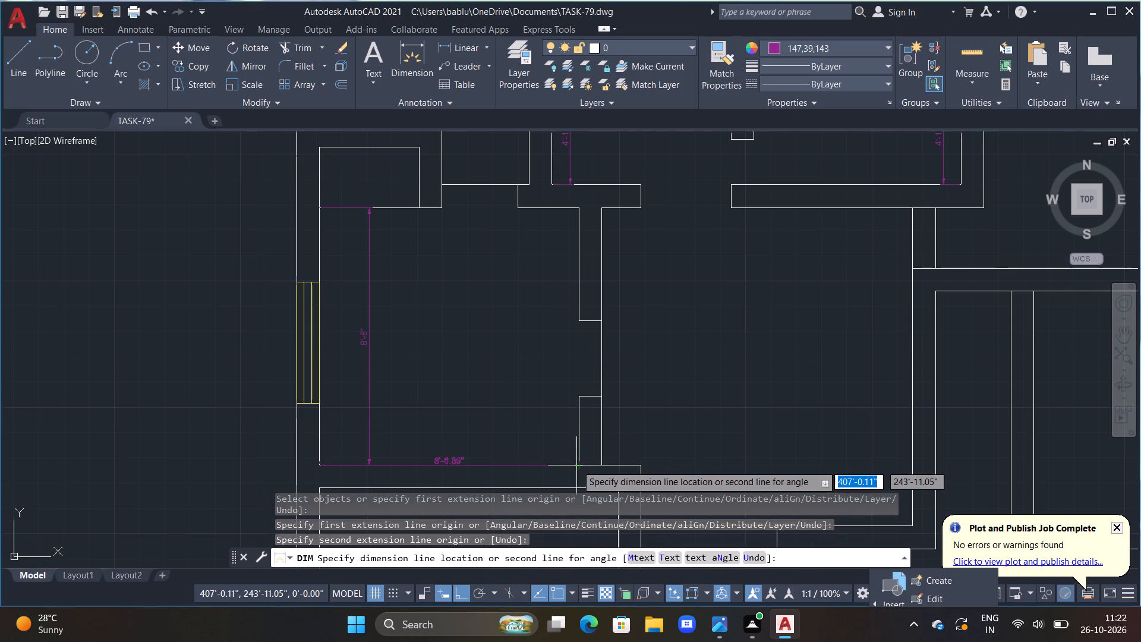
{"action": "double_click", "coordinate": [577, 431]}
{"action": "triple_click", "coordinate": [452, 427]}
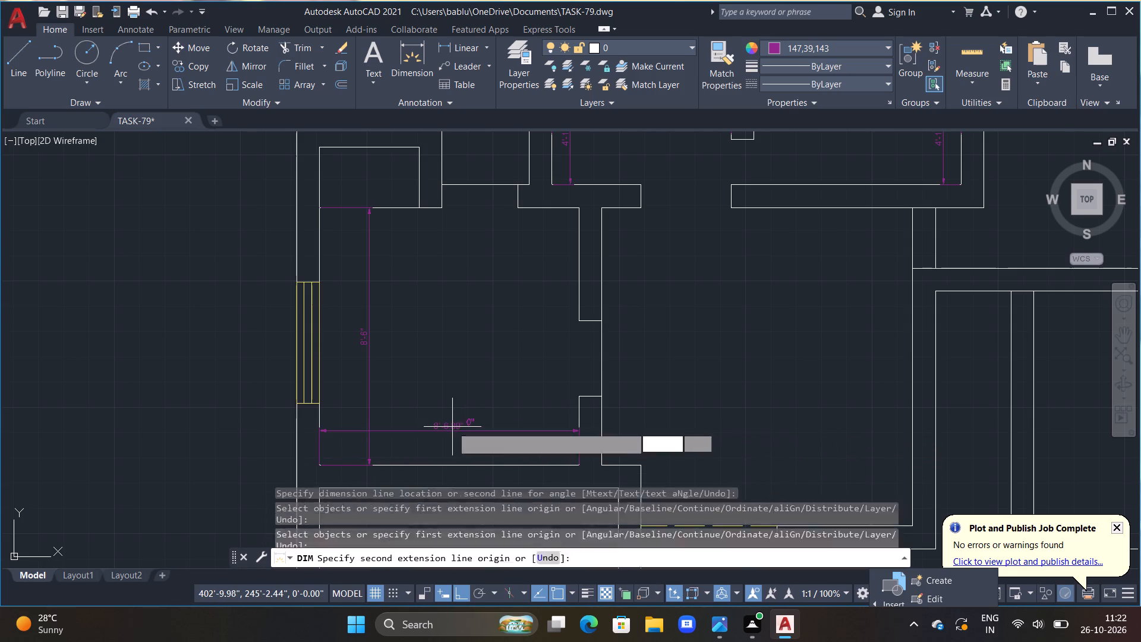
{"action": "key", "text": "Escape"}
{"action": "key", "text": "Escape"}
Override the western room's width dimension text with 6'-11".
{"action": "triple_click", "coordinate": [443, 429]}
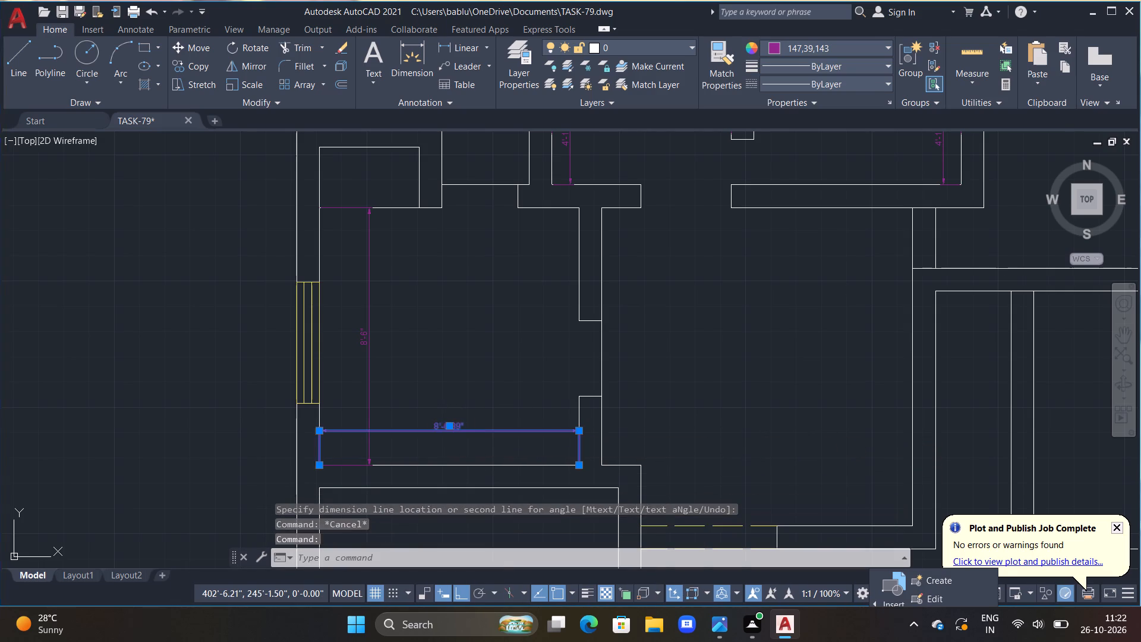
{"action": "scroll", "coordinate": [443, 429], "scroll_direction": "up", "scroll_amount": 3}
{"action": "left_click", "coordinate": [506, 421]}
{"action": "key", "text": "BackSpace"}
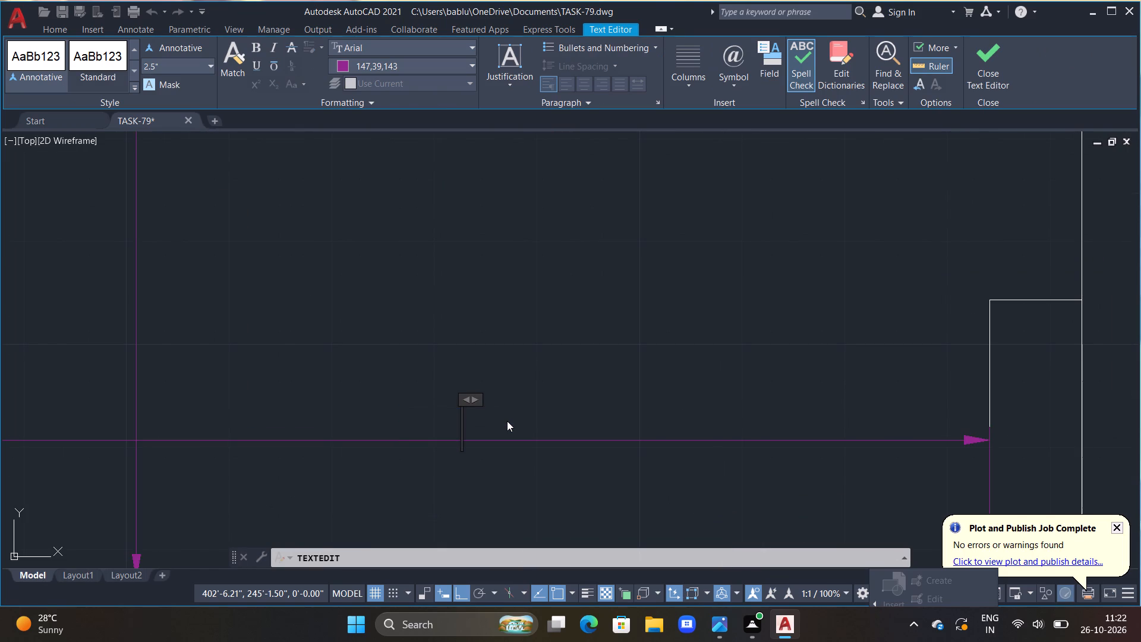
{"action": "type", "text": "6'-"}
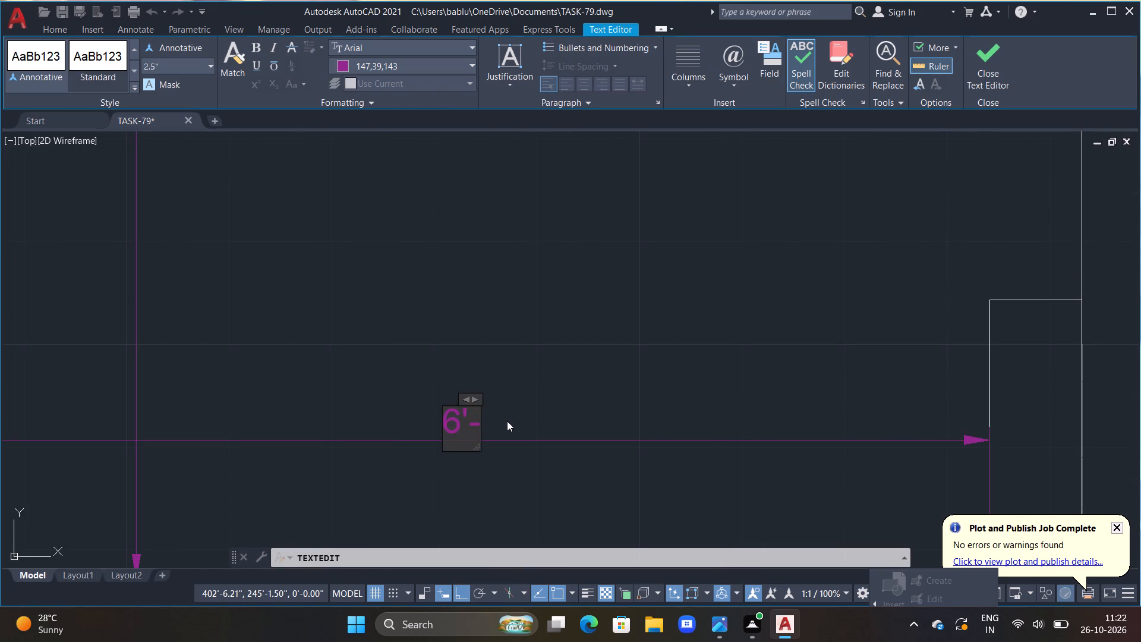
{"action": "type", "text": "11\""}
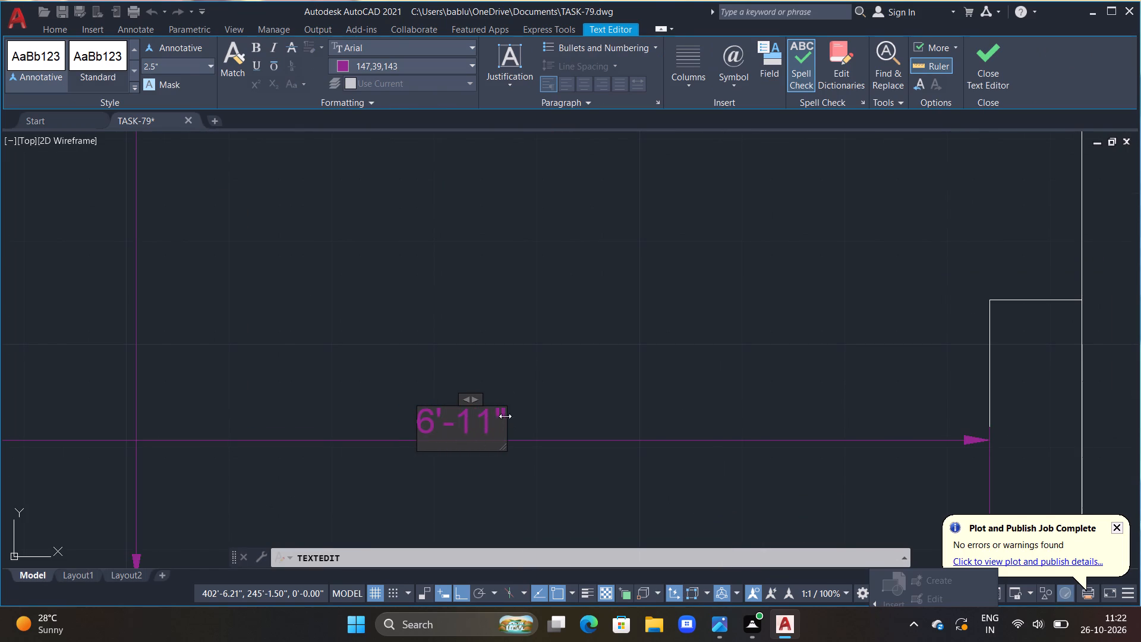
{"action": "left_click", "coordinate": [531, 318]}
{"action": "key", "text": "Escape"}
Dimension the inner width of the central room between its upper corners, placing the line just below its north wall.
{"action": "scroll", "coordinate": [569, 341], "scroll_direction": "down", "scroll_amount": 4}
{"action": "middle_click_drag", "start_coordinate": [623, 335], "coordinate": [476, 350]}
{"action": "middle_click_drag", "start_coordinate": [579, 267], "coordinate": [514, 333]}
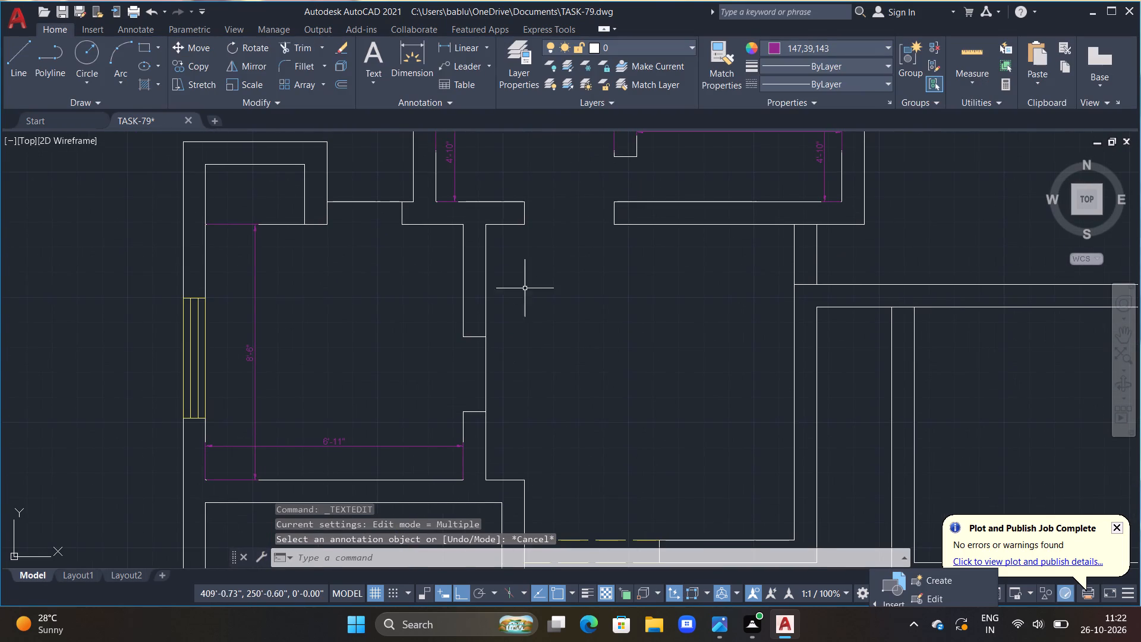
{"action": "key", "text": "Escape"}
{"action": "left_click", "coordinate": [420, 56]}
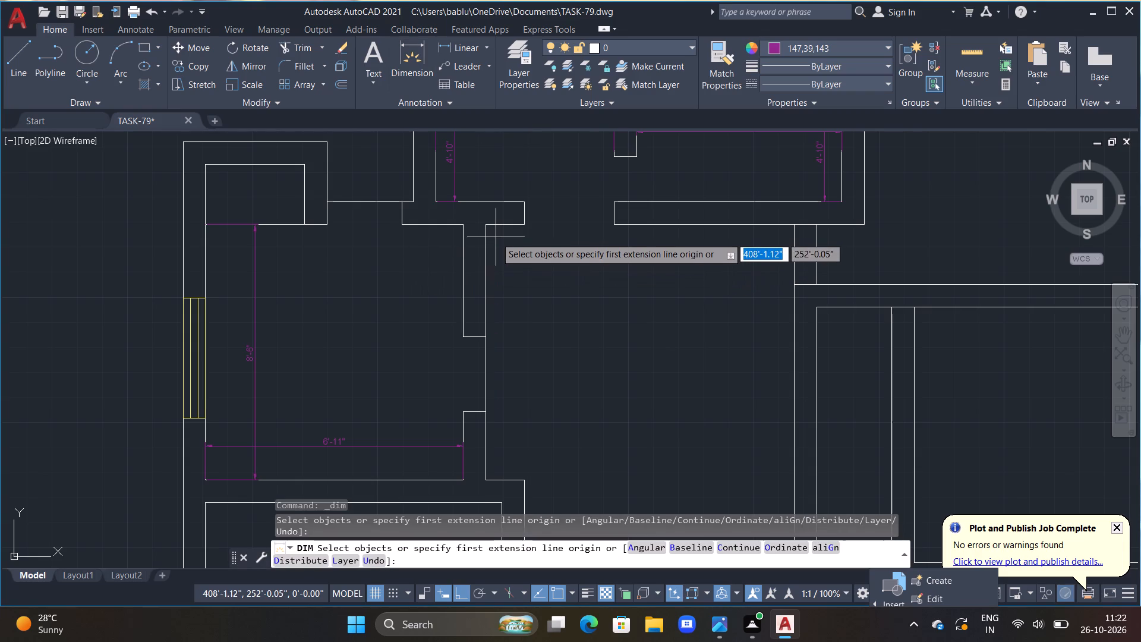
{"action": "left_click", "coordinate": [486, 225]}
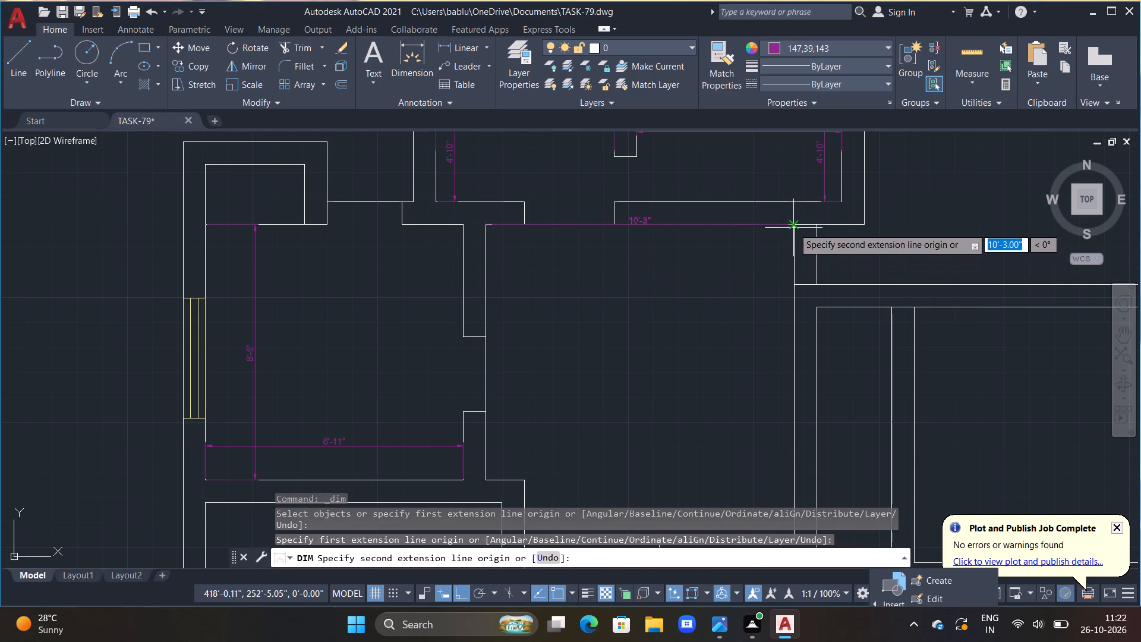
{"action": "left_click", "coordinate": [793, 227]}
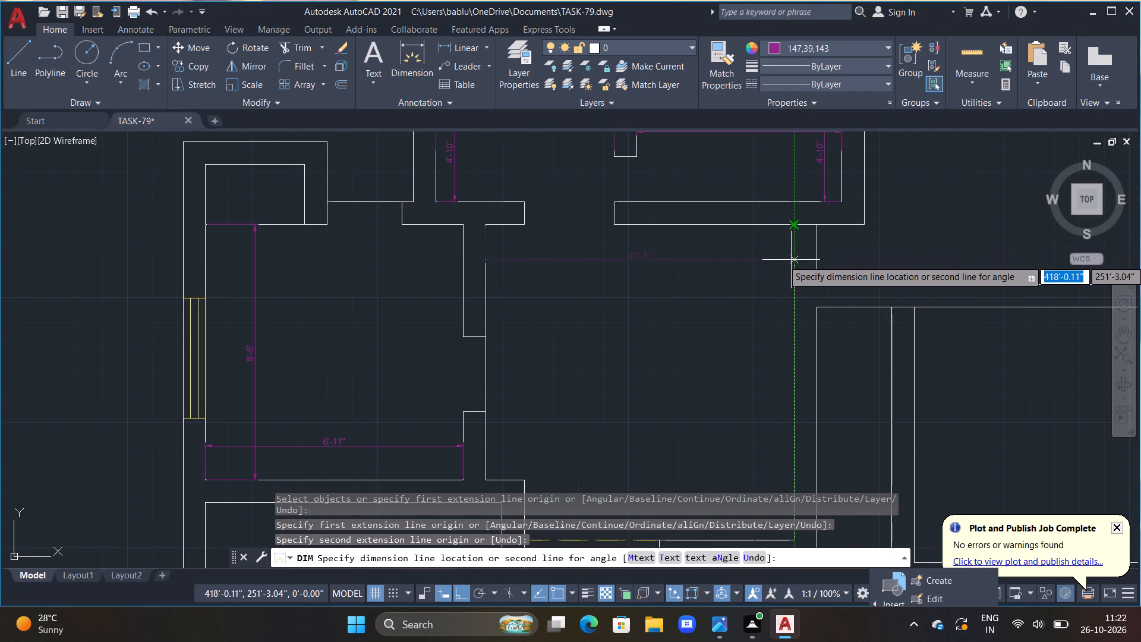
{"action": "left_click", "coordinate": [795, 260]}
Dimension the inner height of the central room along its east wall, placing the dimension line inside the room.
{"action": "middle_click_drag", "start_coordinate": [719, 296], "coordinate": [698, 255]}
{"action": "left_click", "coordinate": [773, 184]}
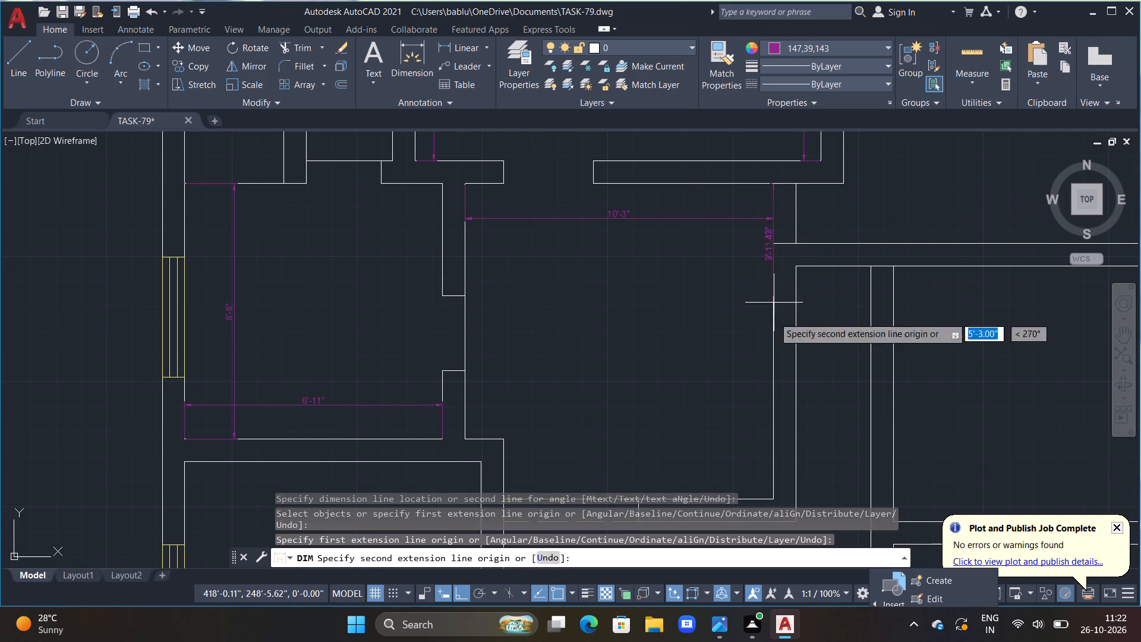
{"action": "left_click", "coordinate": [776, 500]}
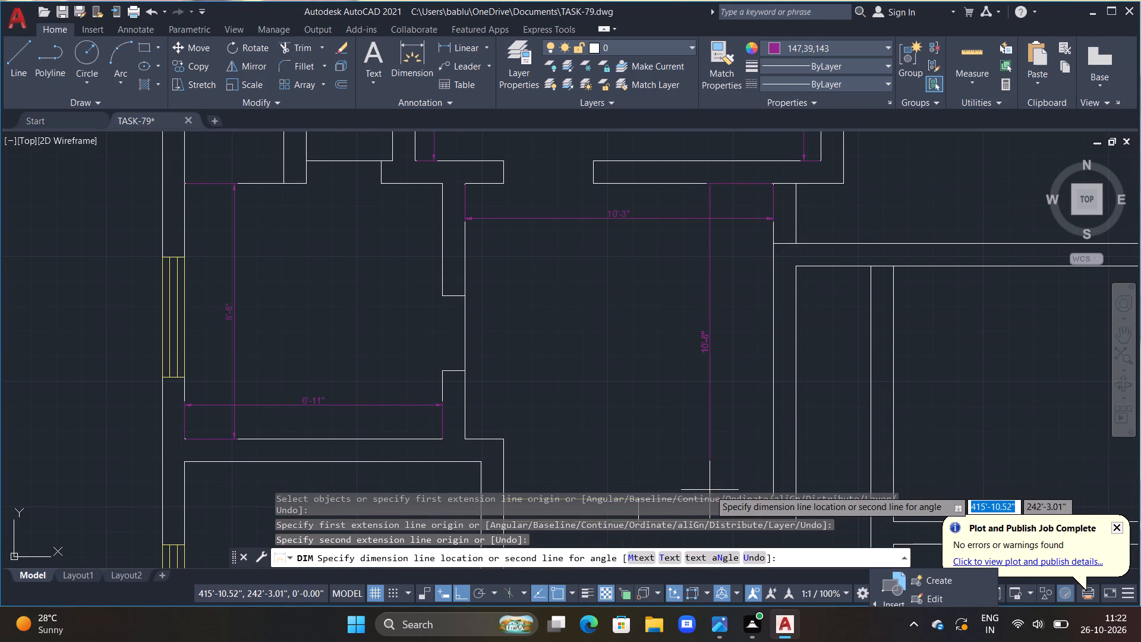
{"action": "left_click", "coordinate": [742, 495]}
{"action": "left_click", "coordinate": [724, 413]}
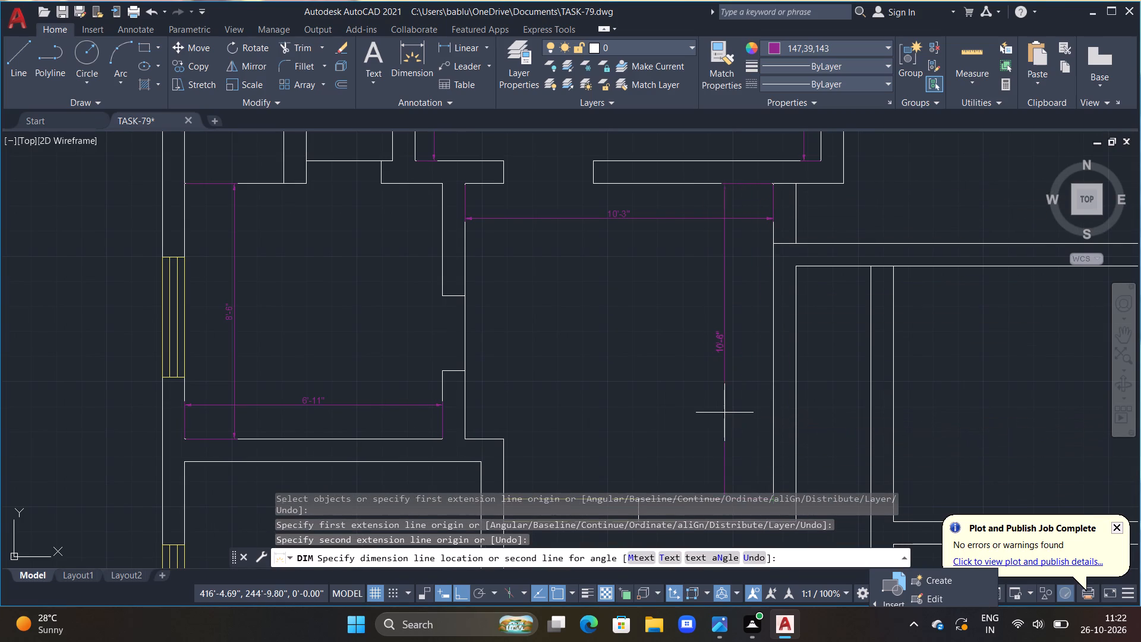
{"action": "key", "text": "Escape"}
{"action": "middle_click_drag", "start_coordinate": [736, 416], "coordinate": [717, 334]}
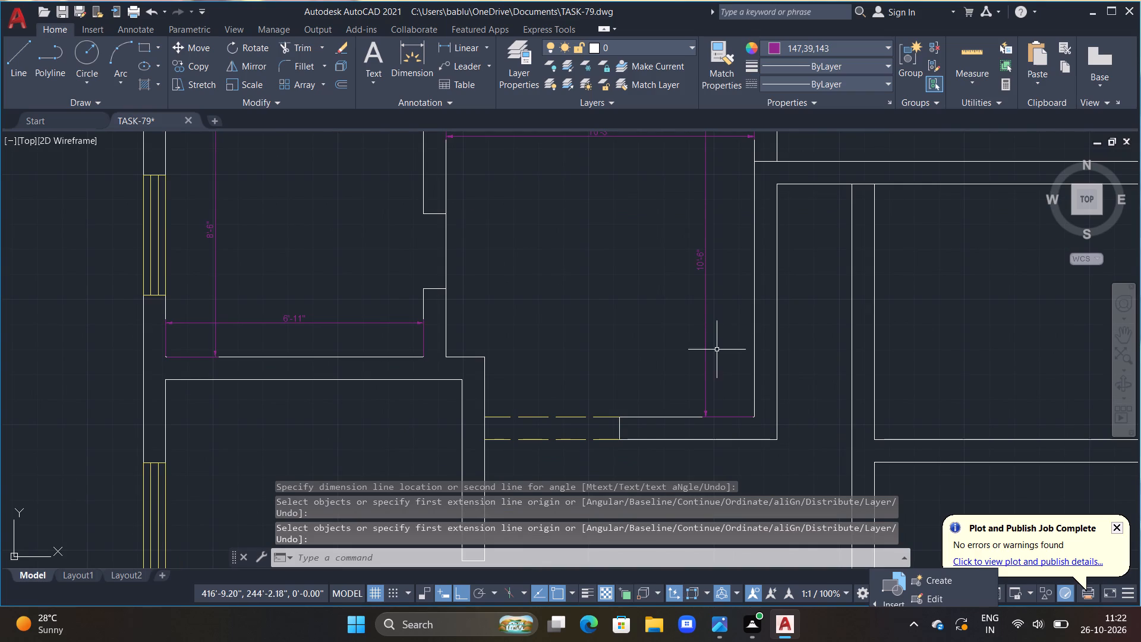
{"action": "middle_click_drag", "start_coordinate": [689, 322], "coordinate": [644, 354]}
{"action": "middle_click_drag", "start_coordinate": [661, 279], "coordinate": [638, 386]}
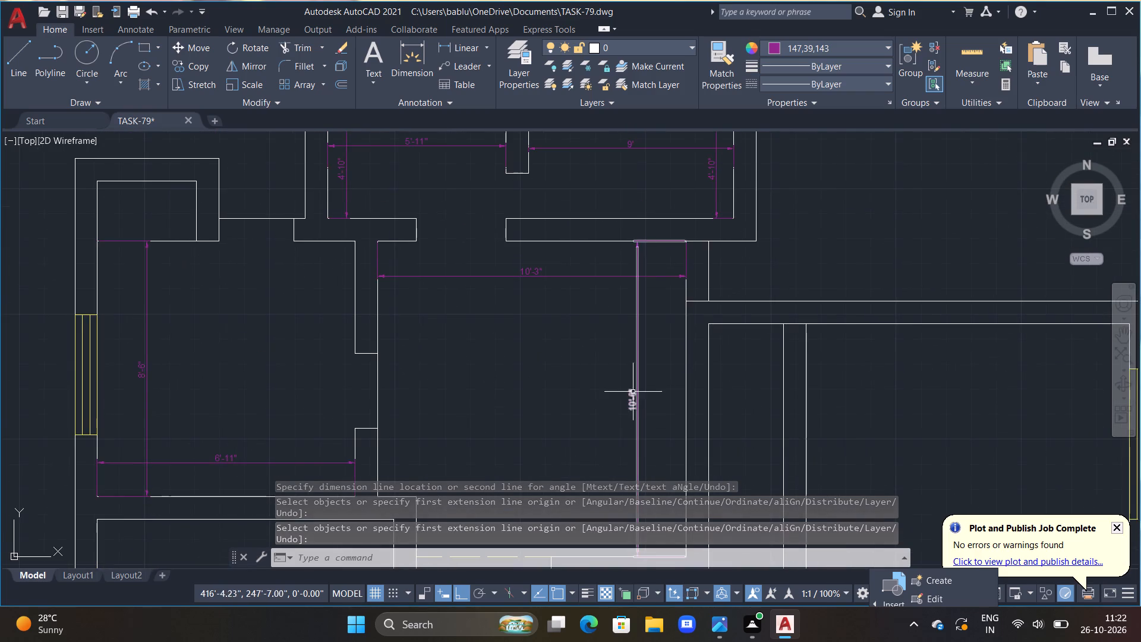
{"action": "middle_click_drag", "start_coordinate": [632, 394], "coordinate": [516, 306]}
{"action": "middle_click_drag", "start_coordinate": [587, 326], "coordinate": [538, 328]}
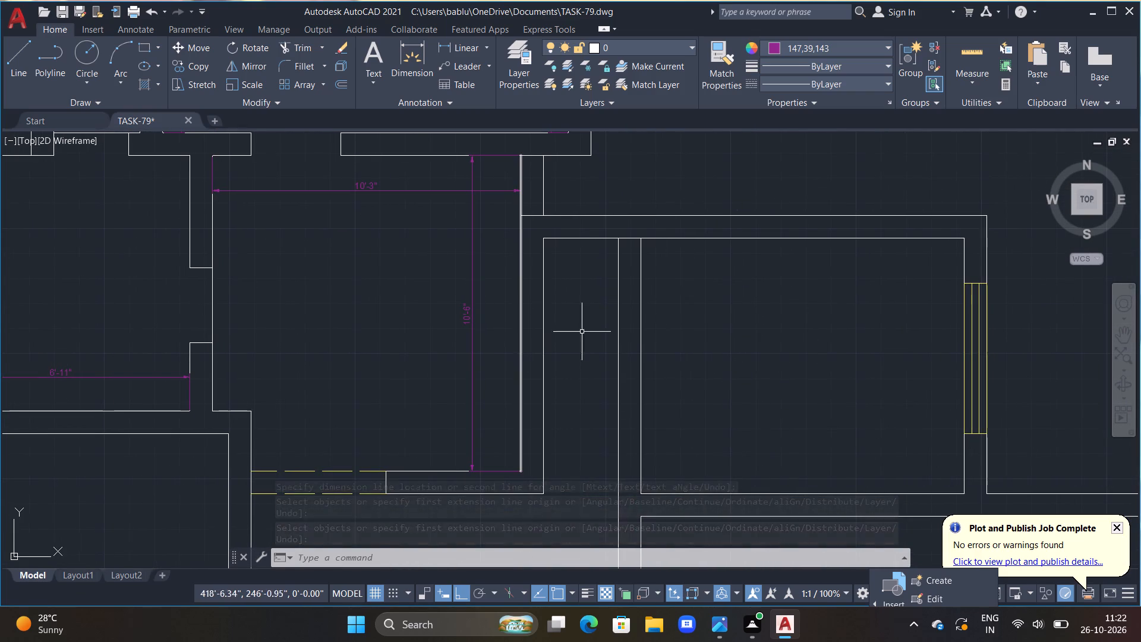
Extend the upper line of the eastern room's south wall west to the outer face of the partition wall.
{"action": "scroll", "coordinate": [603, 304], "scroll_direction": "down", "scroll_amount": 2}
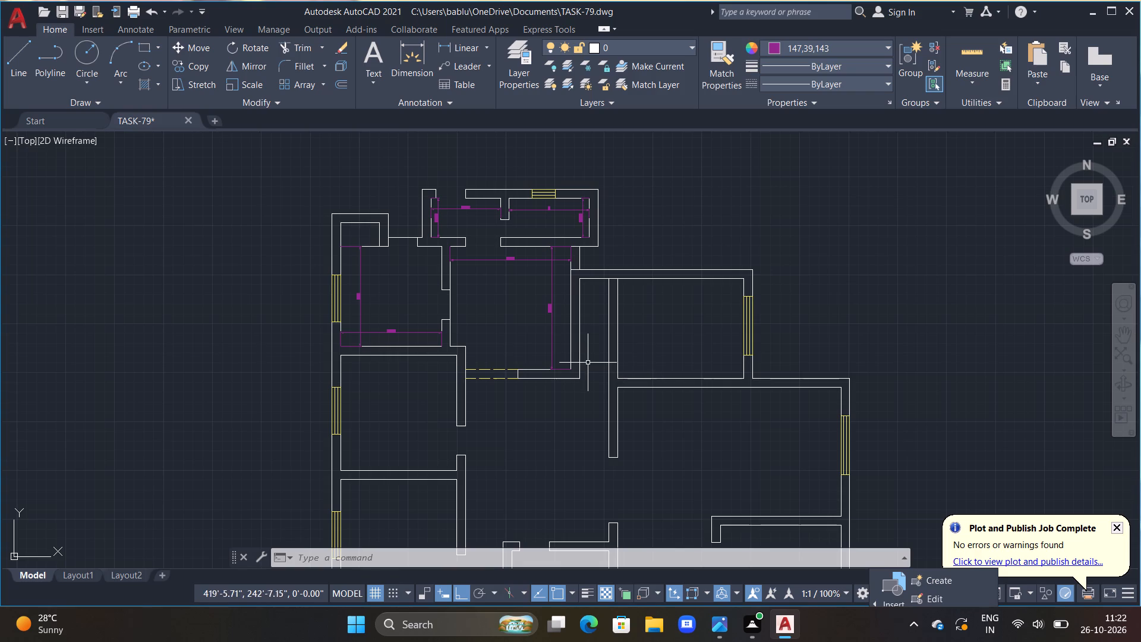
{"action": "middle_click_drag", "start_coordinate": [645, 336], "coordinate": [640, 323]}
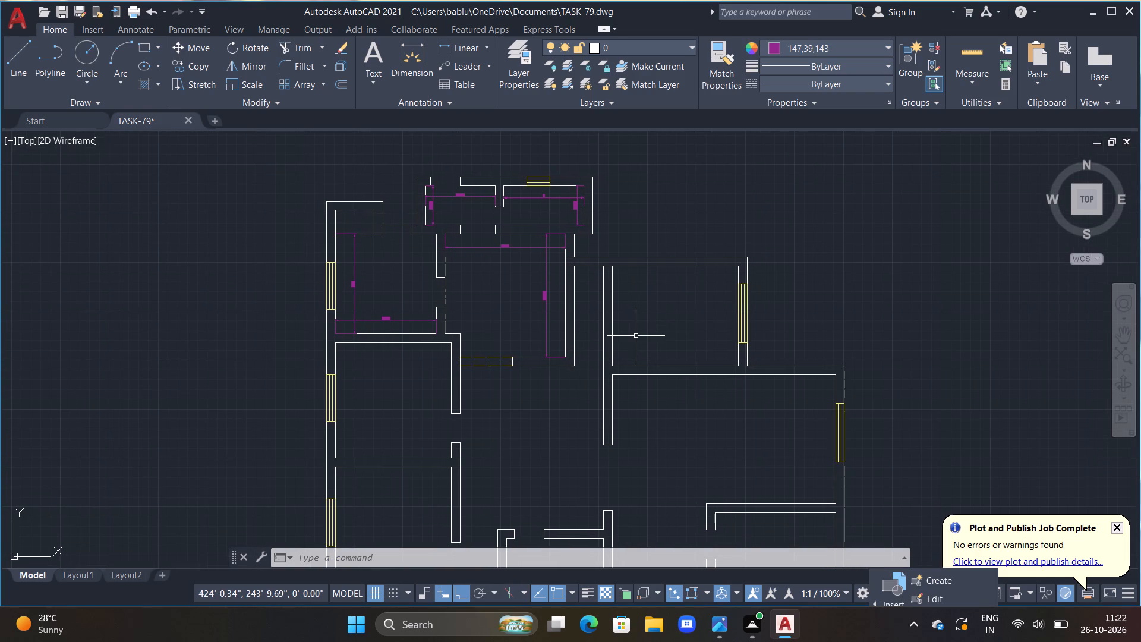
{"action": "key", "text": "Escape"}
{"action": "key", "text": "Escape"}
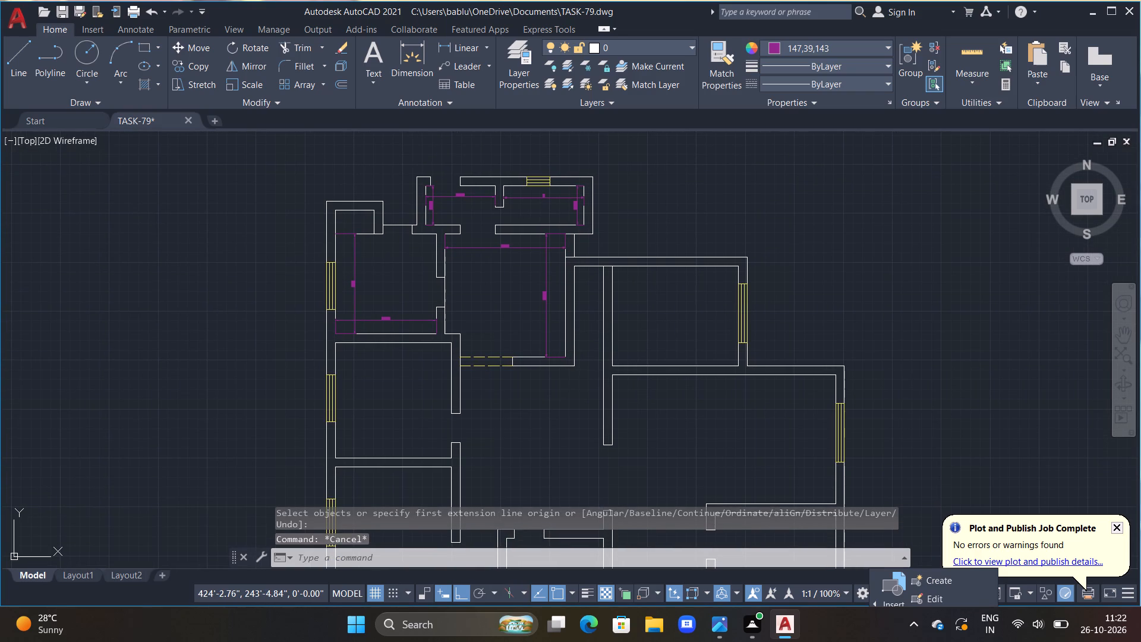
{"action": "type", "text": "EX"}
{"action": "key", "text": "space"}
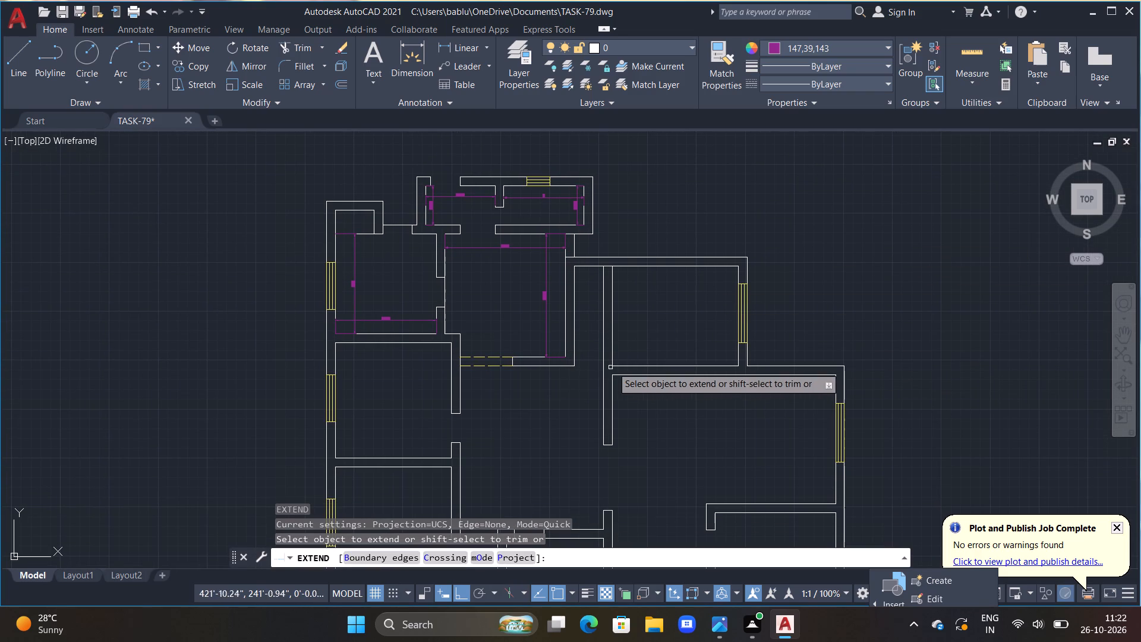
{"action": "left_click", "coordinate": [621, 366]}
{"action": "key", "text": "Escape"}
Trim away both lines of the vertical partition wall inside the eastern room.
{"action": "key", "text": "t"}
{"action": "key", "text": "r"}
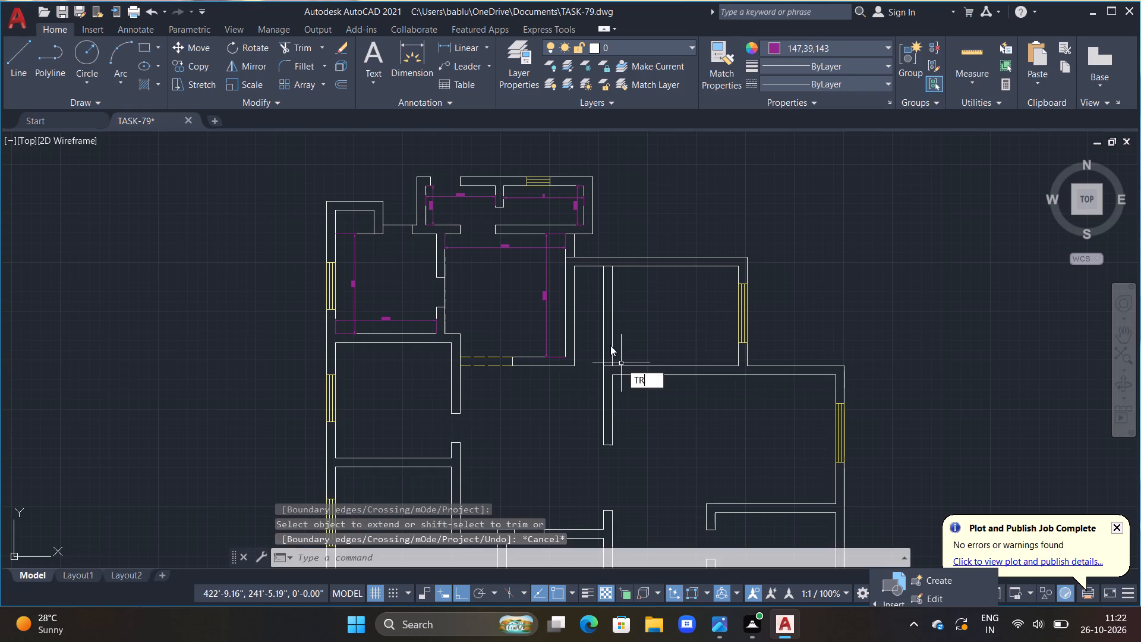
{"action": "key", "text": "space"}
{"action": "left_click_drag", "start_coordinate": [594, 329], "coordinate": [646, 307]}
{"action": "left_click", "coordinate": [647, 305]}
{"action": "key", "text": "Escape"}
{"action": "key", "text": "Escape"}
{"action": "key", "text": "Escape"}
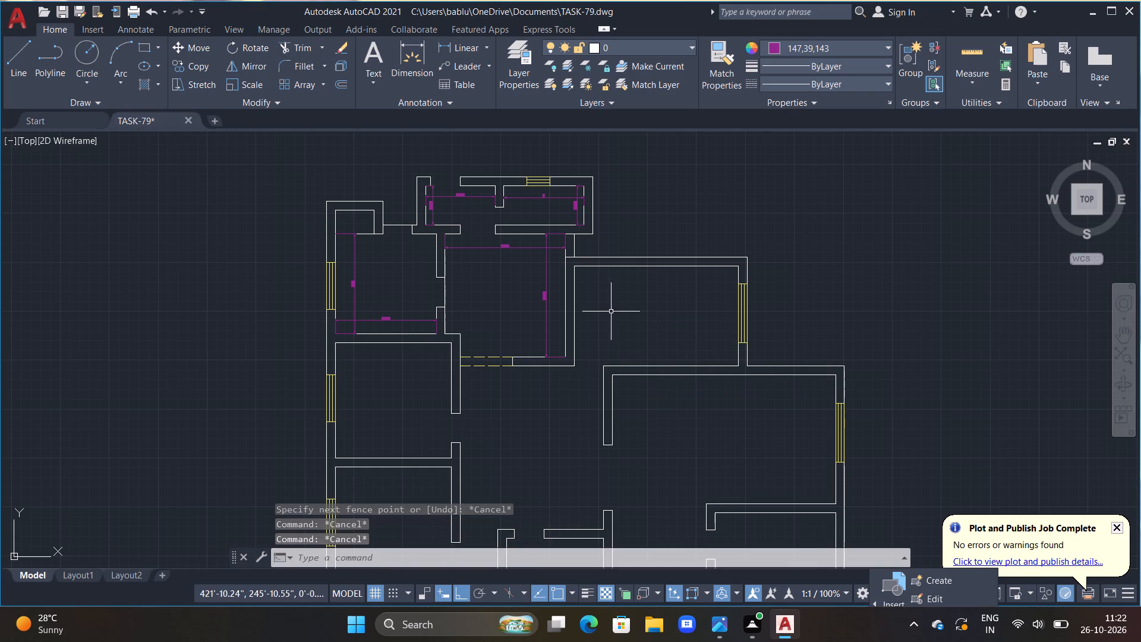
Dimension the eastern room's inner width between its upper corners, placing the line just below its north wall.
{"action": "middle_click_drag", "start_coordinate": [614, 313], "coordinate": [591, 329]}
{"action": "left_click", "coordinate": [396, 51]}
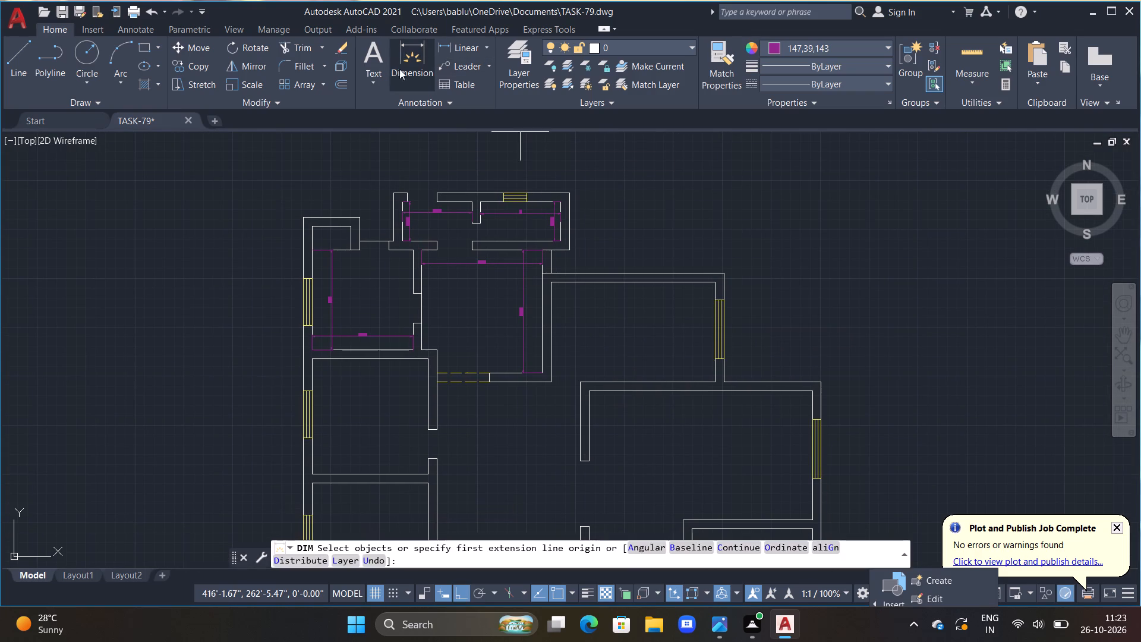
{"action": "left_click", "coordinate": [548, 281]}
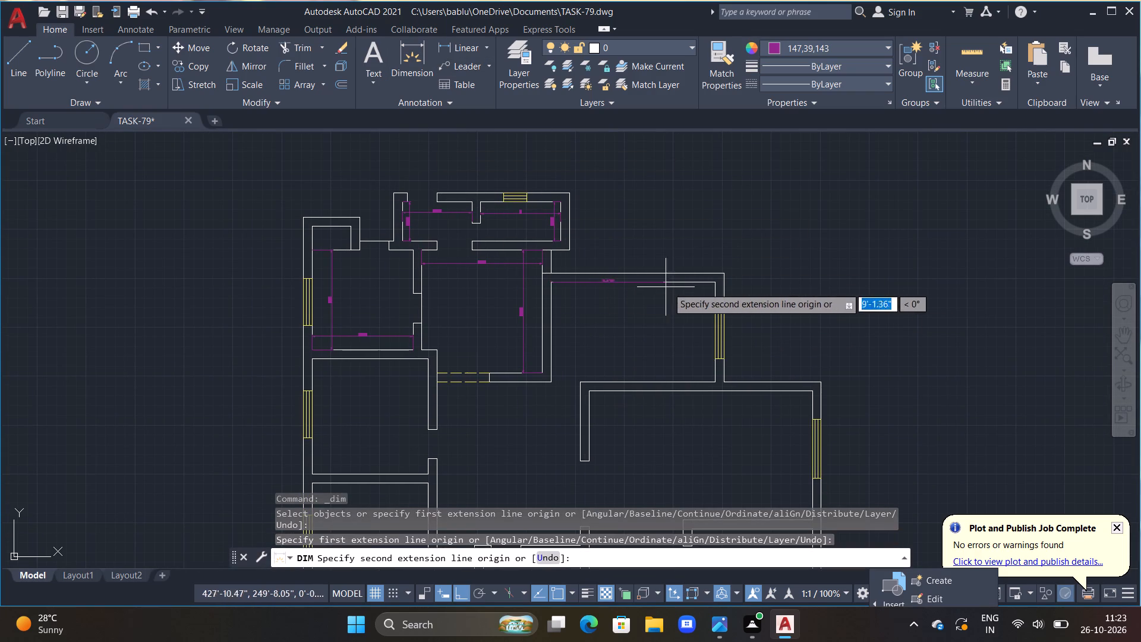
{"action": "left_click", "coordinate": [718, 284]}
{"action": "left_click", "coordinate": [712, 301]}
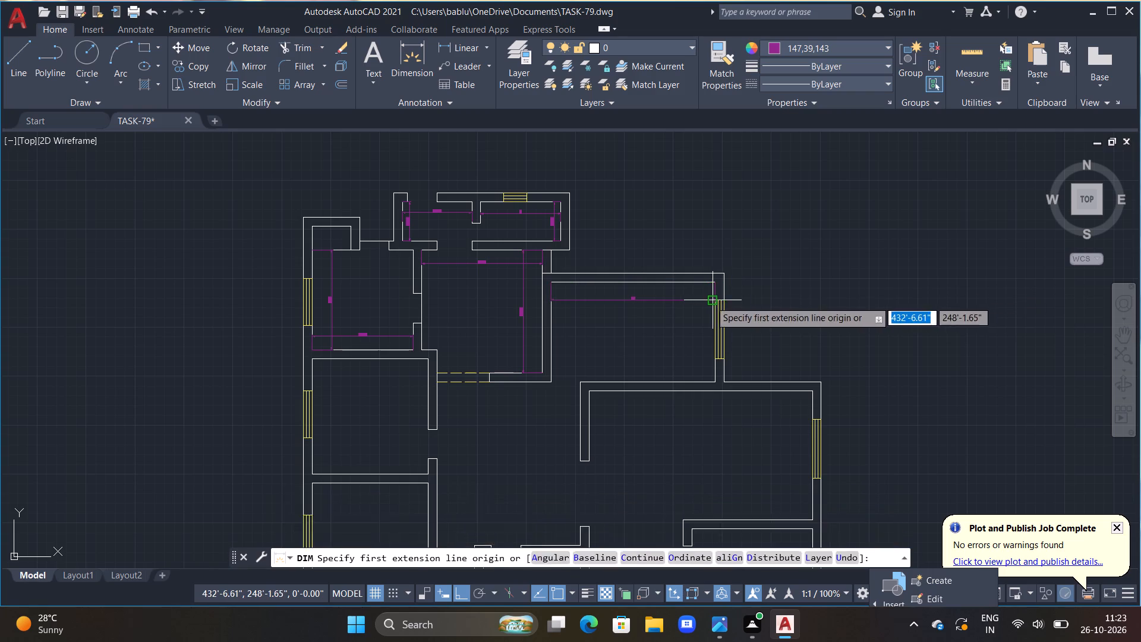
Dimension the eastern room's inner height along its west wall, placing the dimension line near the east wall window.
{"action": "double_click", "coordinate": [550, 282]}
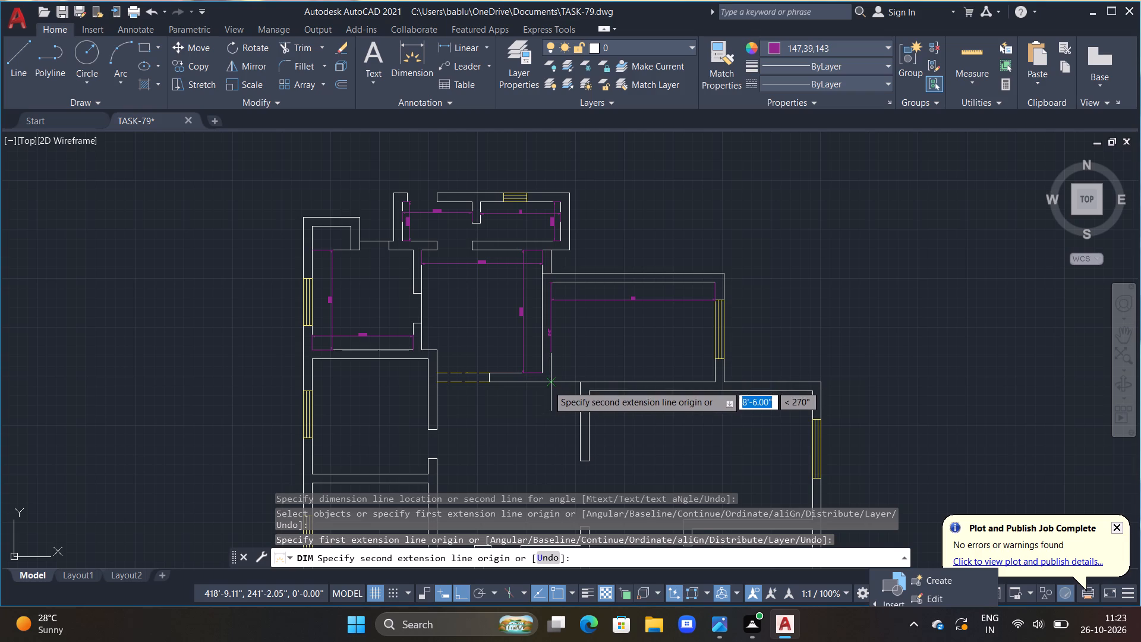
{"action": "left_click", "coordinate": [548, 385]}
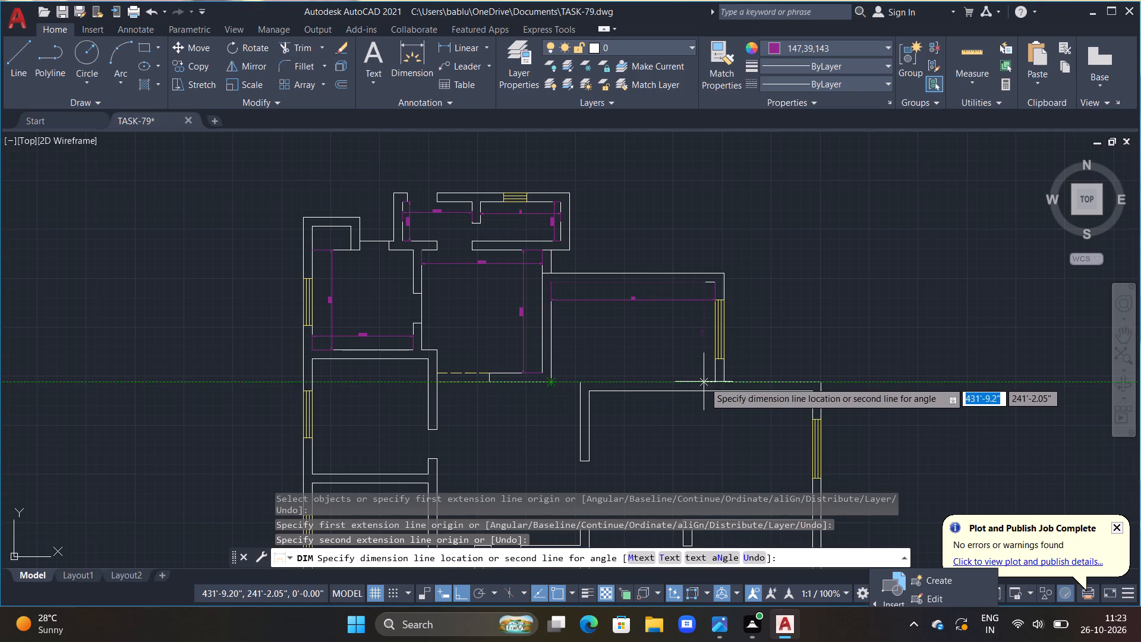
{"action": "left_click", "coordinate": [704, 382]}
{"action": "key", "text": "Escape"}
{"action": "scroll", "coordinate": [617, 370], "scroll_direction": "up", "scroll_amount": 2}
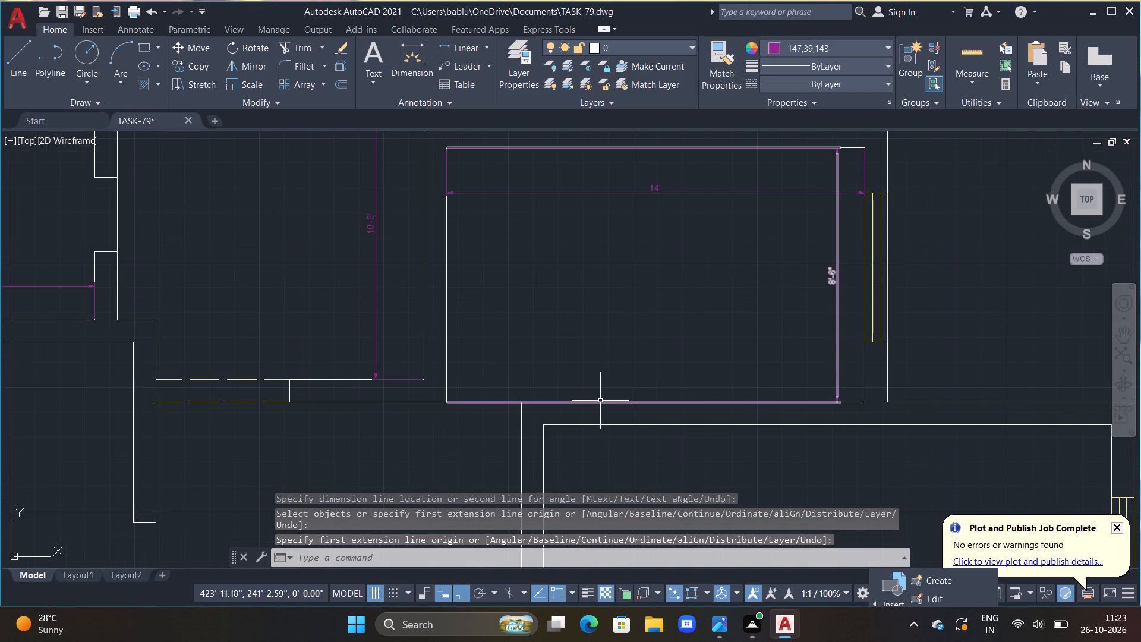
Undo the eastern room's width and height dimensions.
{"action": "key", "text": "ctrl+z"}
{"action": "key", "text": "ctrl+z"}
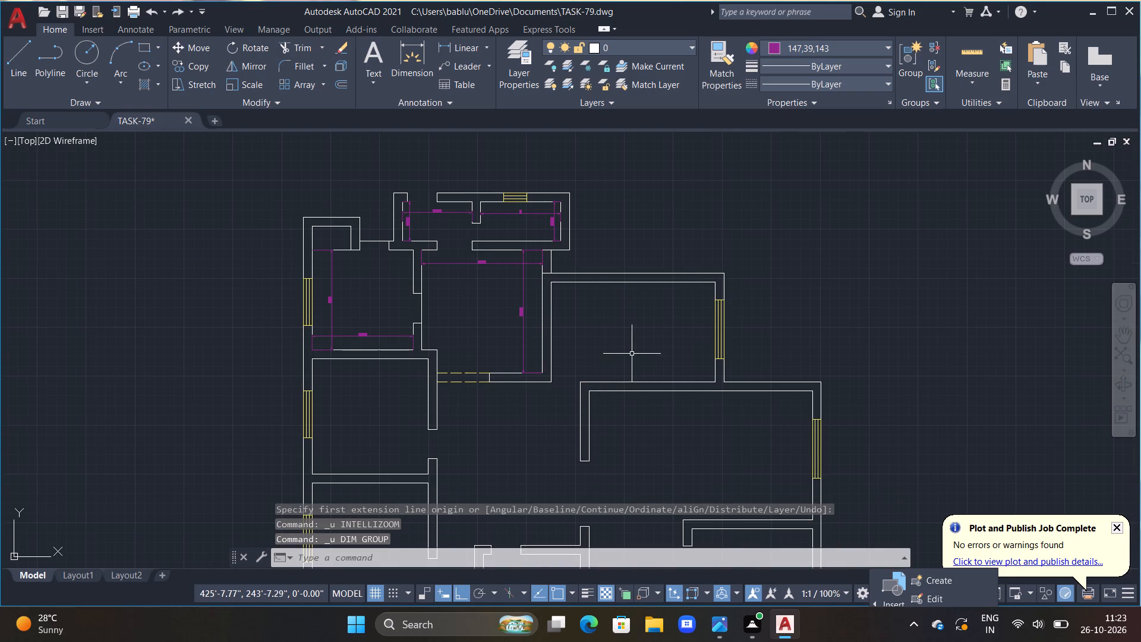
Dimension the eastern room's inner width from its east window wall to its west wall, placing the line slightly above mid-room.
{"action": "middle_click_drag", "start_coordinate": [631, 350], "coordinate": [624, 332]}
{"action": "scroll", "coordinate": [579, 325], "scroll_direction": "up", "scroll_amount": 1}
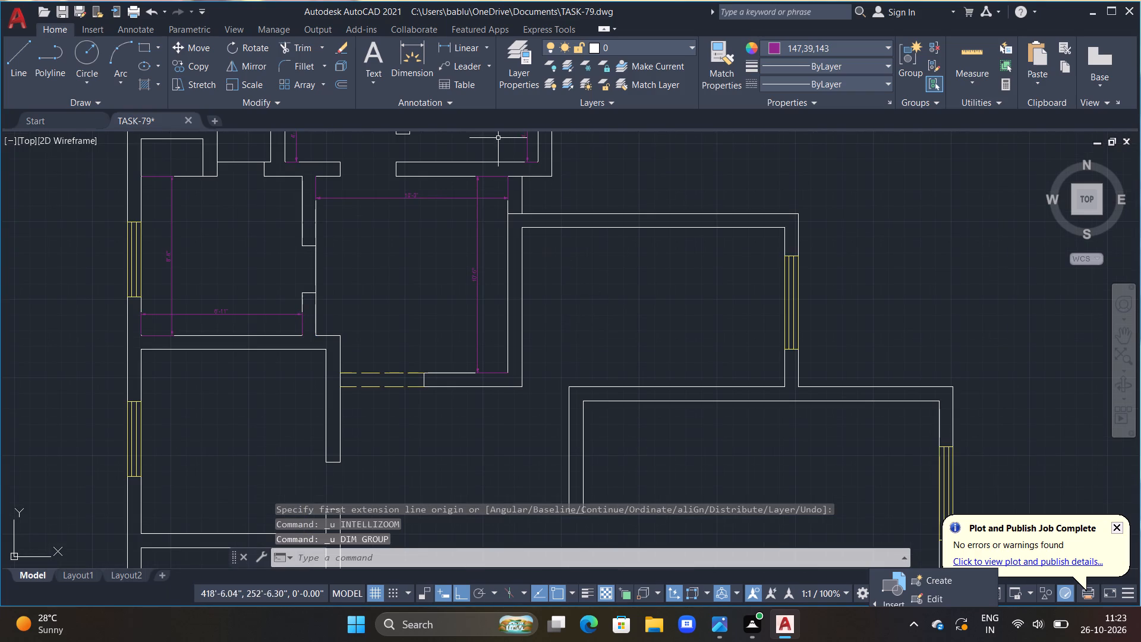
{"action": "left_click", "coordinate": [424, 61]}
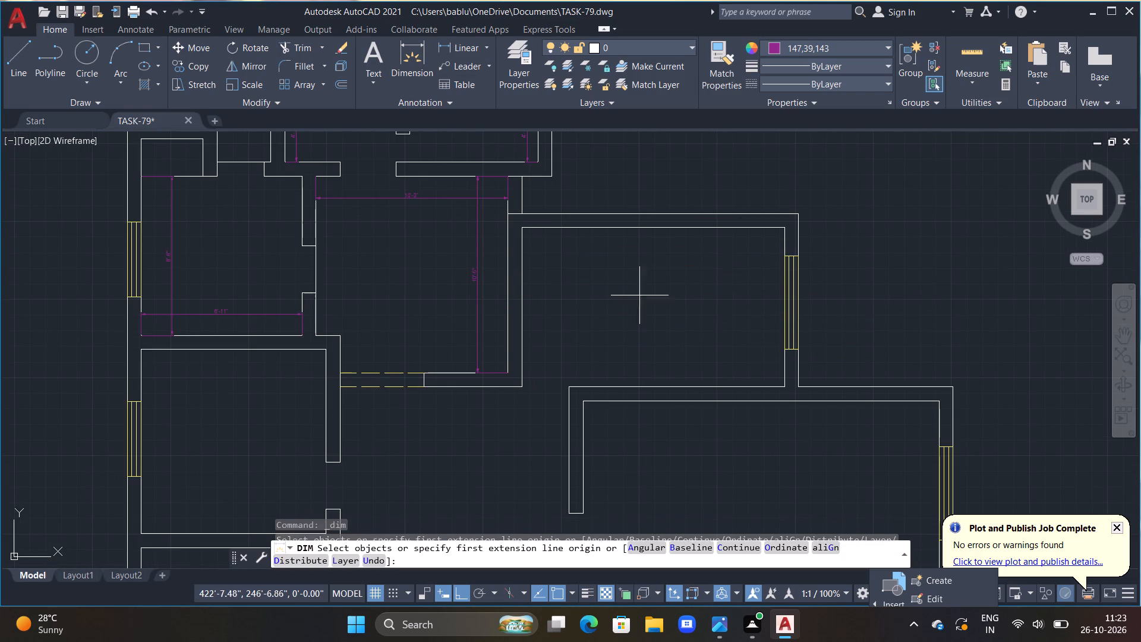
{"action": "left_click", "coordinate": [782, 297]}
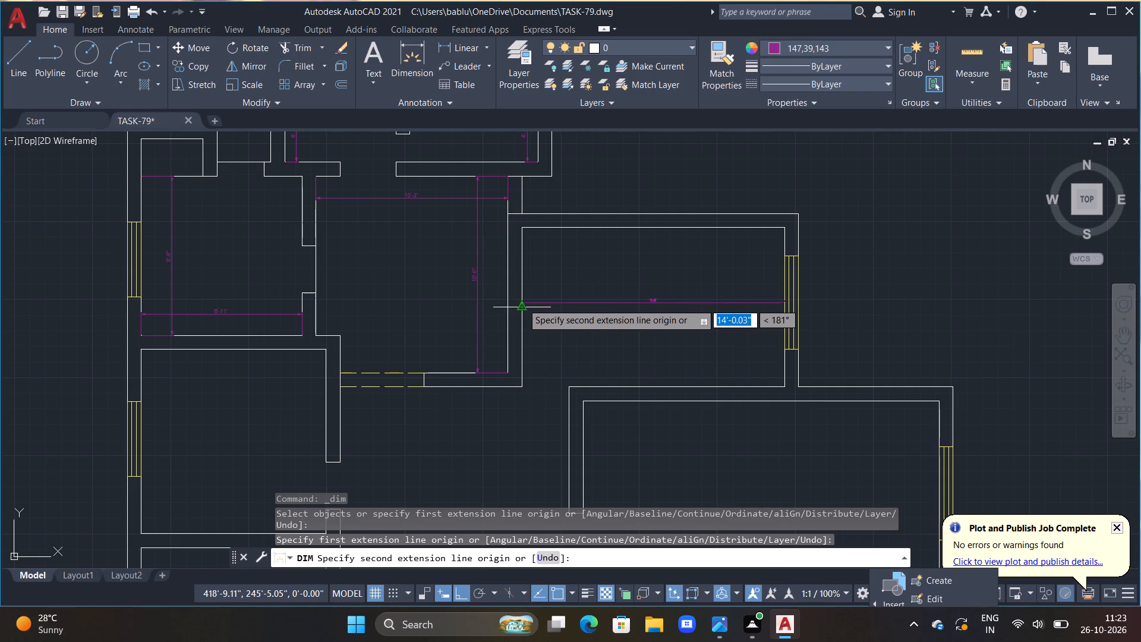
{"action": "left_click", "coordinate": [522, 303]}
{"action": "left_click", "coordinate": [523, 286]}
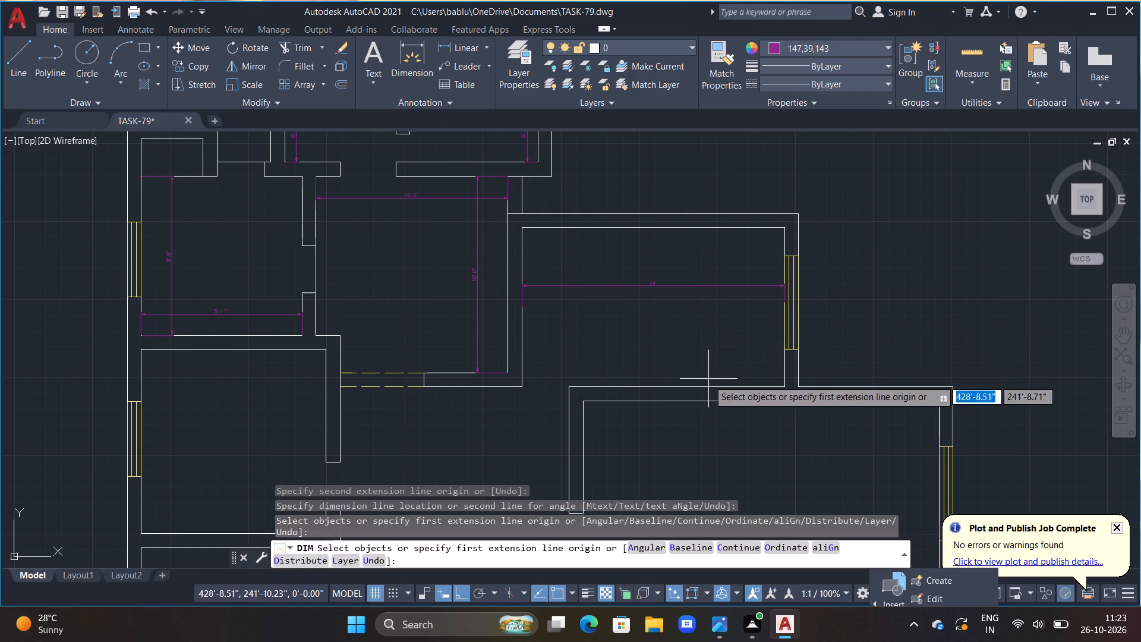
Dimension the eastern room's inner height from its south wall to its north wall, placing the line east of the room's centre.
{"action": "left_click_drag", "start_coordinate": [680, 386], "coordinate": [682, 381]}
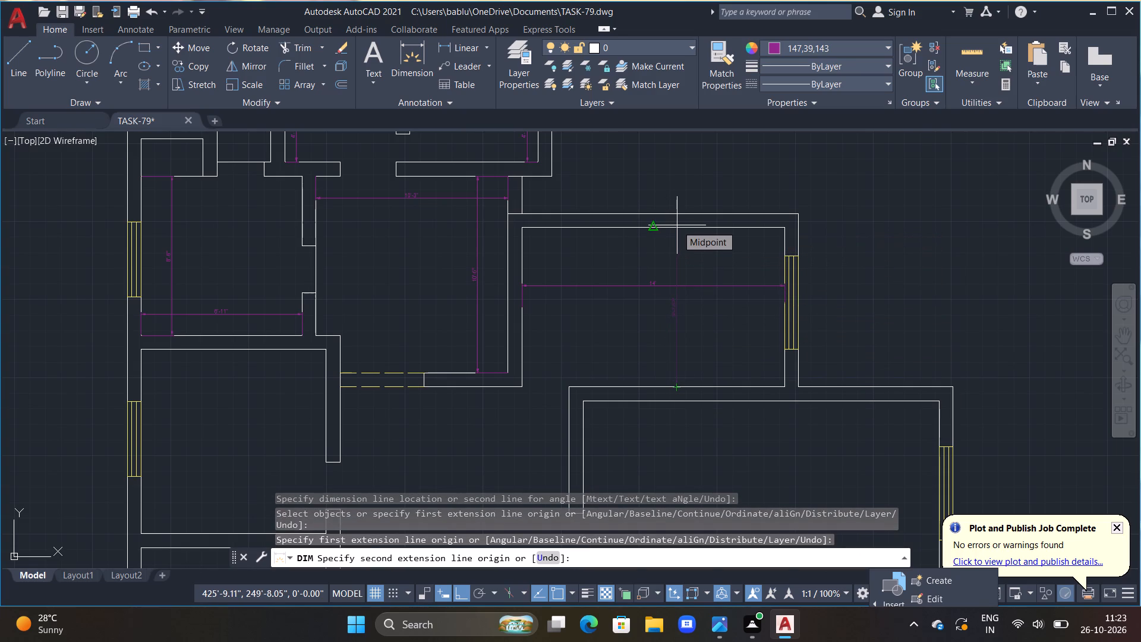
{"action": "scroll", "coordinate": [677, 225], "scroll_direction": "up", "scroll_amount": 2}
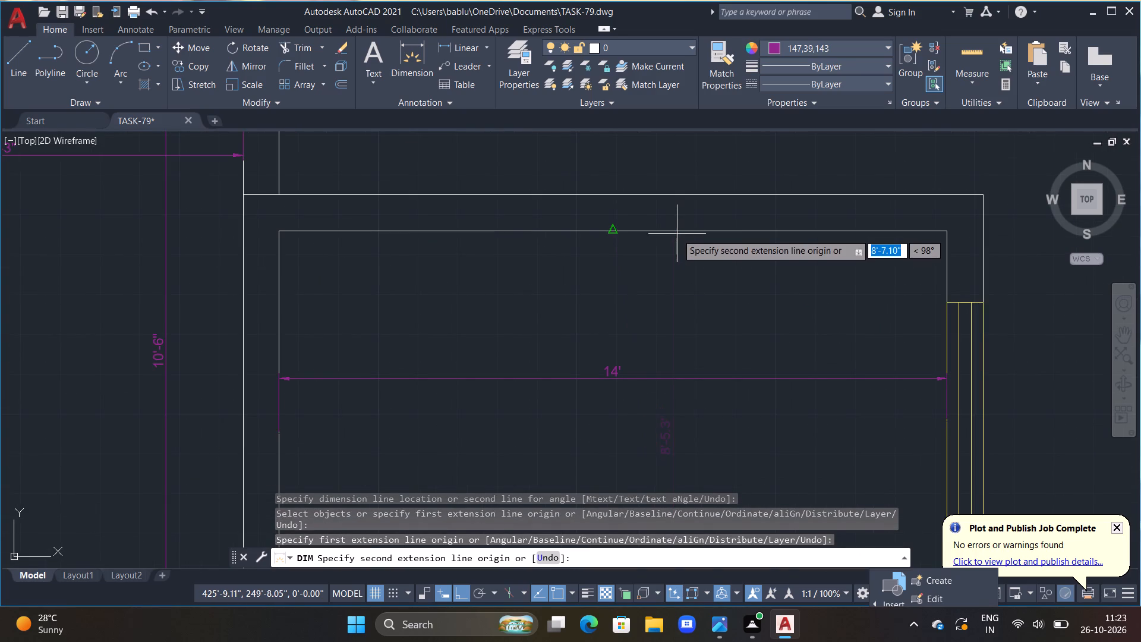
{"action": "left_click", "coordinate": [677, 232]}
{"action": "left_click", "coordinate": [732, 235]}
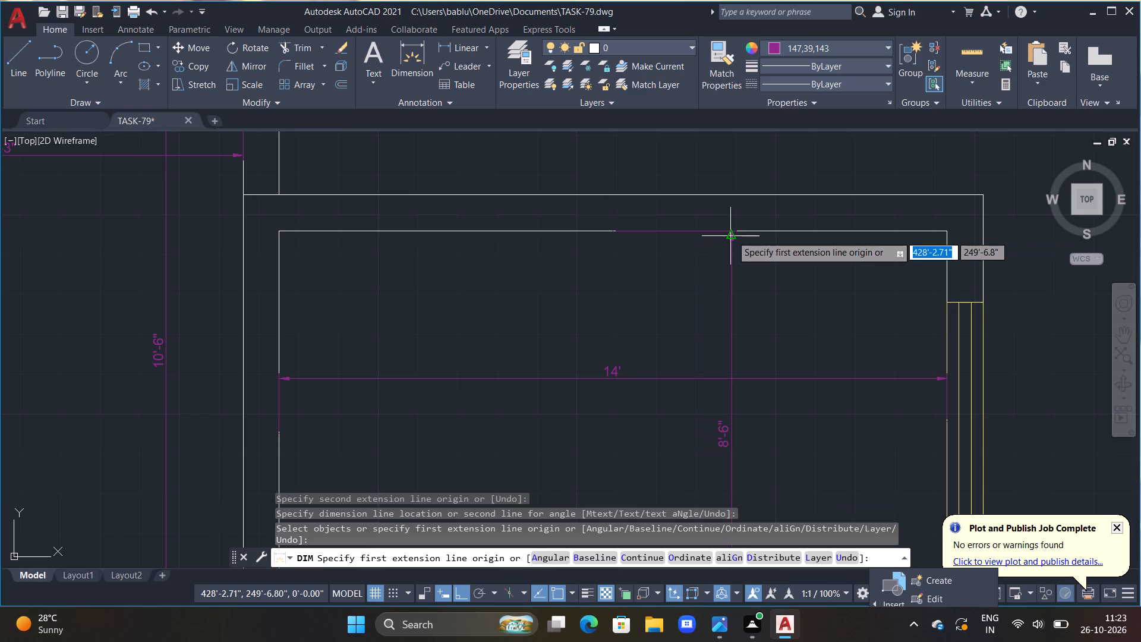
{"action": "key", "text": "Escape"}
{"action": "scroll", "coordinate": [774, 427], "scroll_direction": "up", "scroll_amount": 1}
{"action": "middle_click_drag", "start_coordinate": [779, 425], "coordinate": [782, 336]}
{"action": "key", "text": "Escape"}
Override the eastern room's height dimension text with 8'.
{"action": "scroll", "coordinate": [771, 377], "scroll_direction": "down", "scroll_amount": 1}
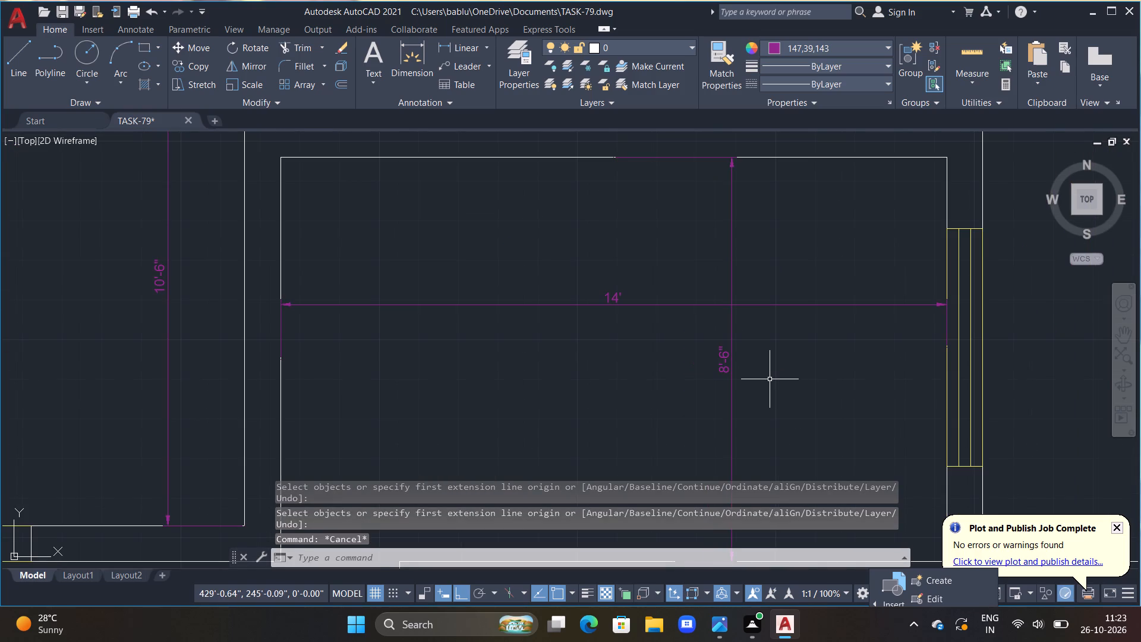
{"action": "double_click", "coordinate": [727, 358]}
{"action": "scroll", "coordinate": [727, 358], "scroll_direction": "up", "scroll_amount": 3}
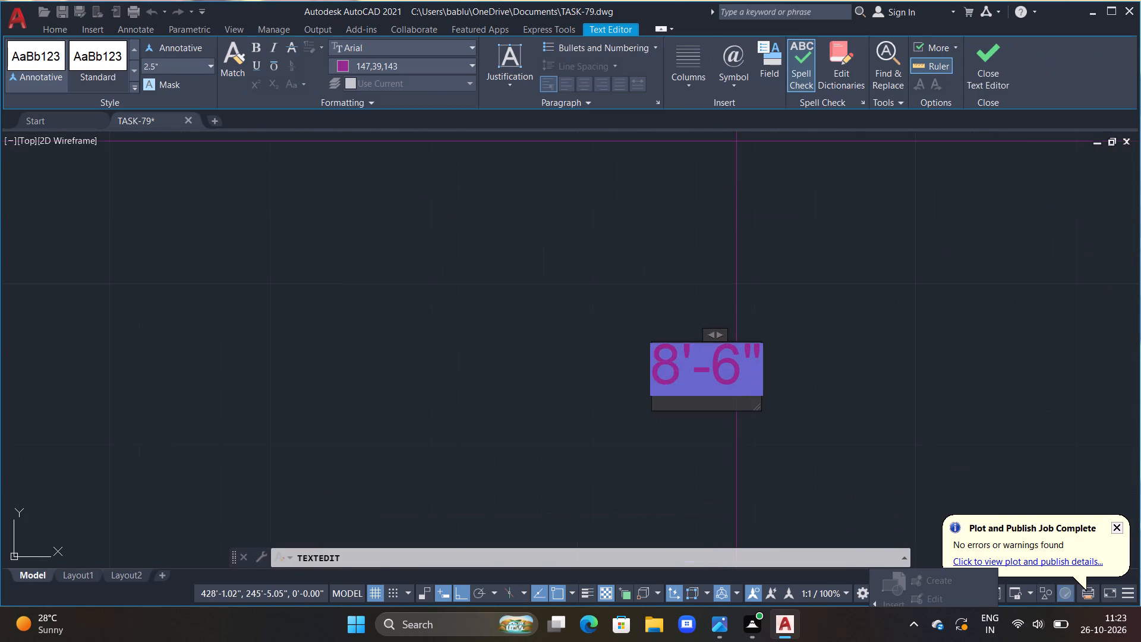
{"action": "left_click", "coordinate": [745, 370]}
{"action": "key", "text": "Delete"}
{"action": "key", "text": "8"}
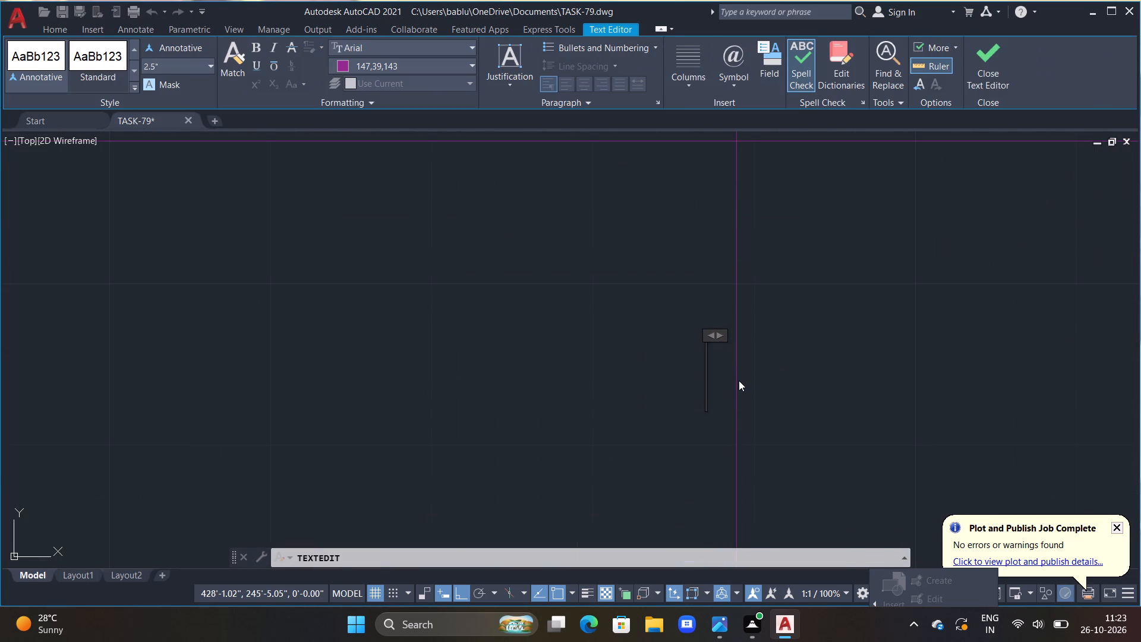
{"action": "key", "text": "apostrophe"}
{"action": "left_click", "coordinate": [570, 390]}
{"action": "scroll", "coordinate": [572, 389], "scroll_direction": "down", "scroll_amount": 1}
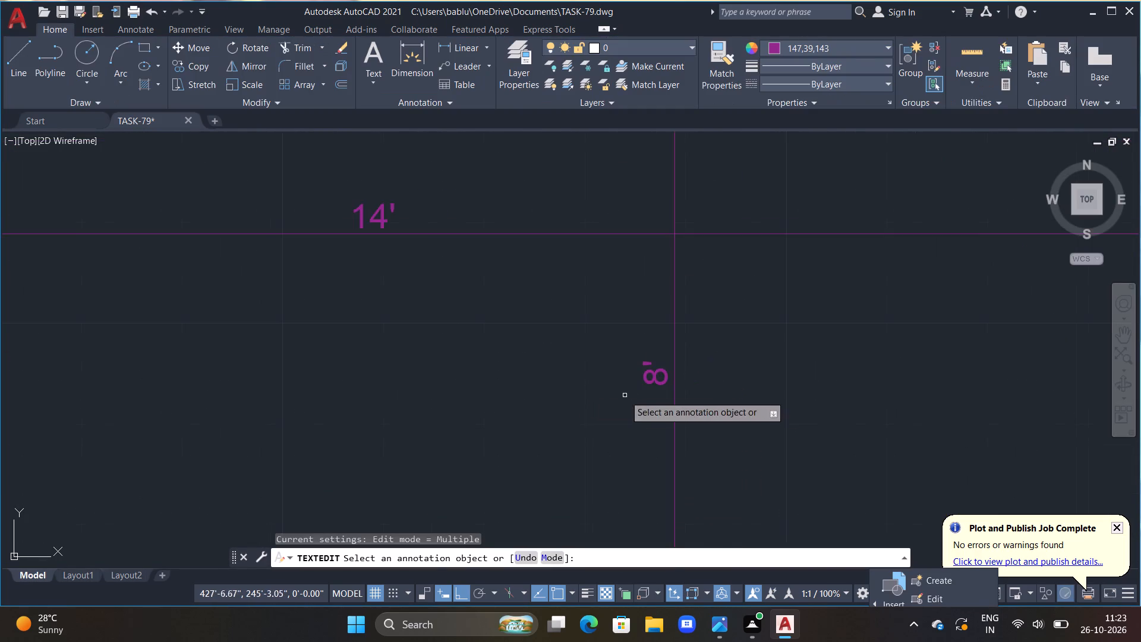
{"action": "scroll", "coordinate": [644, 414], "scroll_direction": "down", "scroll_amount": 3}
{"action": "middle_click_drag", "start_coordinate": [693, 411], "coordinate": [733, 358]}
{"action": "key", "text": "Escape"}
{"action": "key", "text": "Escape"}
{"action": "key", "text": "Escape"}
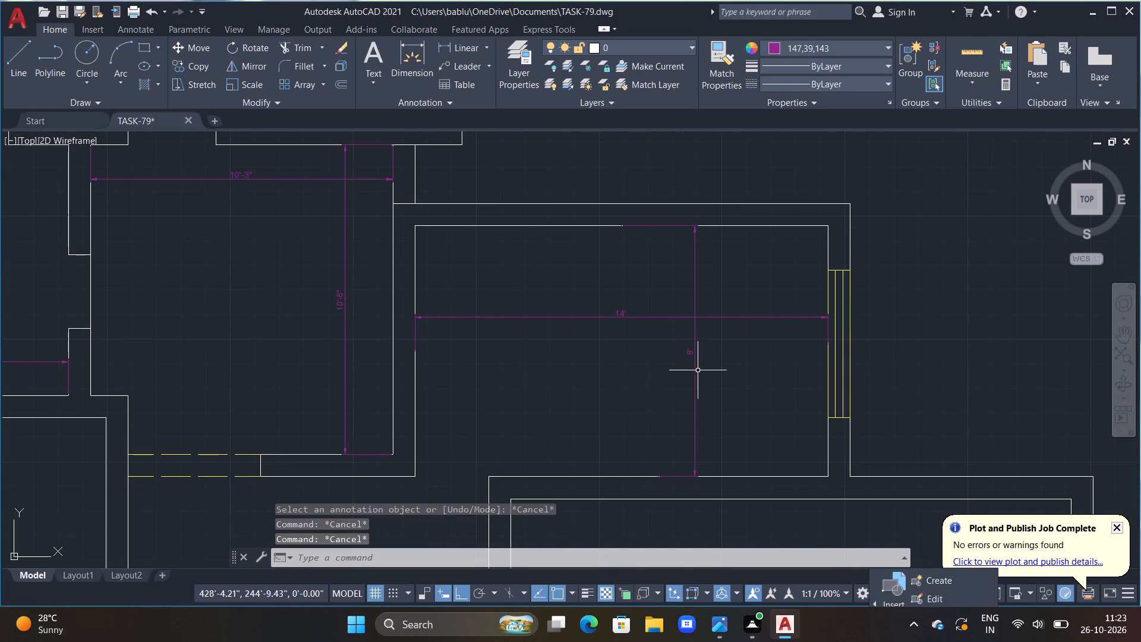
Shift the eastern room's height dimension line farther east, closer to the window wall.
{"action": "left_click", "coordinate": [695, 360]}
{"action": "left_click_drag", "start_coordinate": [690, 352], "coordinate": [701, 353]}
{"action": "left_click", "coordinate": [736, 355]}
{"action": "key", "text": "Escape"}
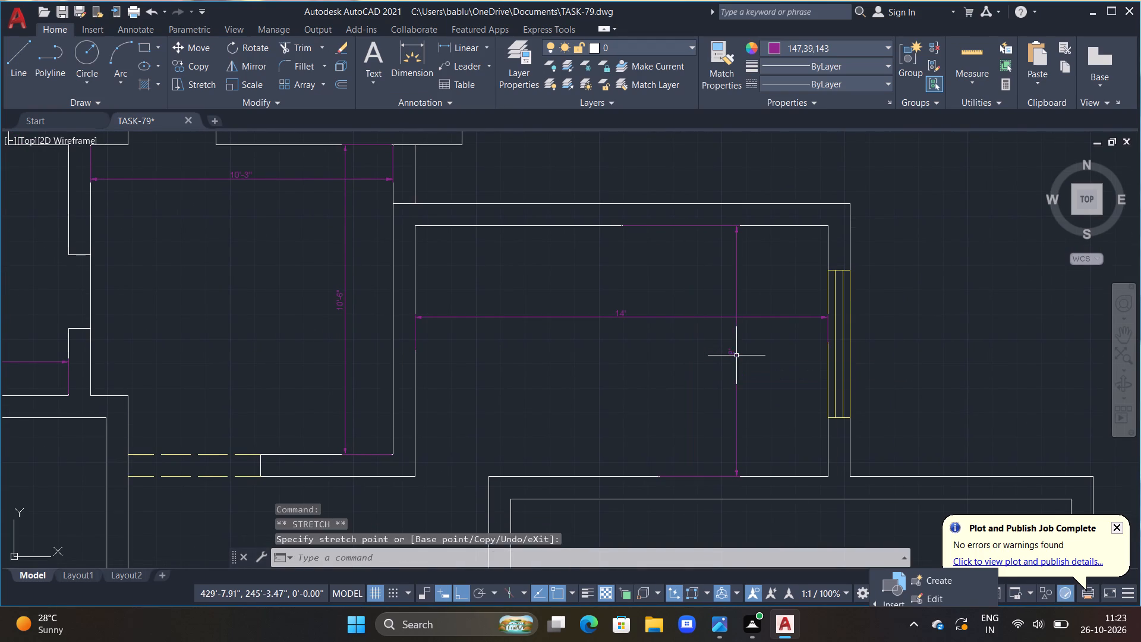
Shorten both extension lines of the eastern room's height dimension by moving their origins onto the dimension line.
{"action": "left_click", "coordinate": [666, 476]}
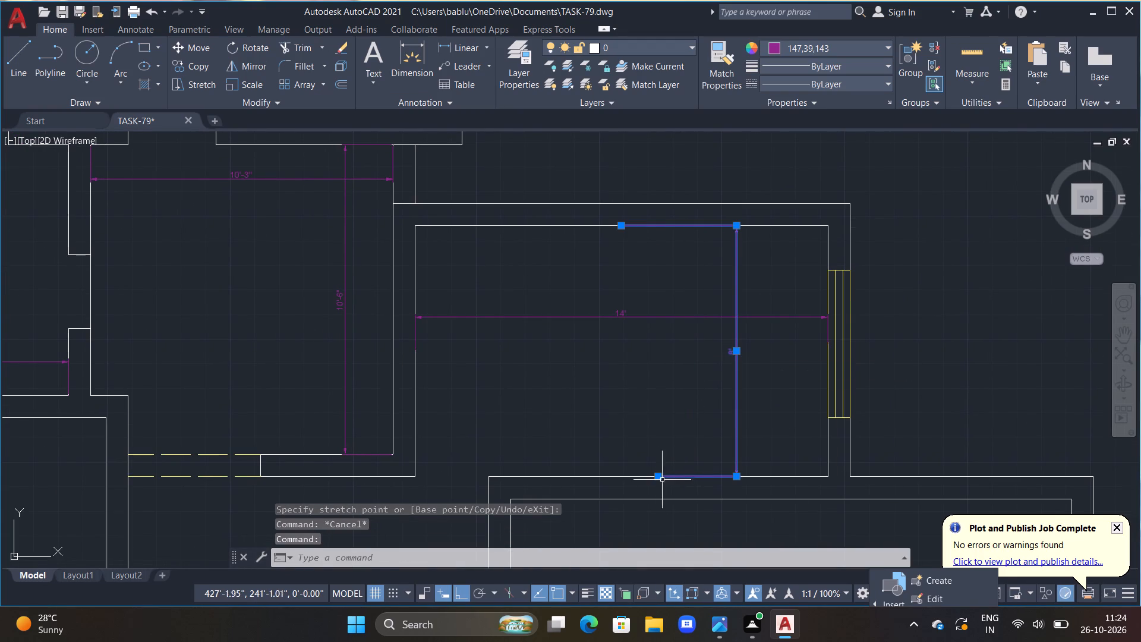
{"action": "left_click", "coordinate": [660, 478]}
{"action": "left_click_drag", "start_coordinate": [660, 478], "coordinate": [677, 478]}
{"action": "left_click", "coordinate": [713, 478]}
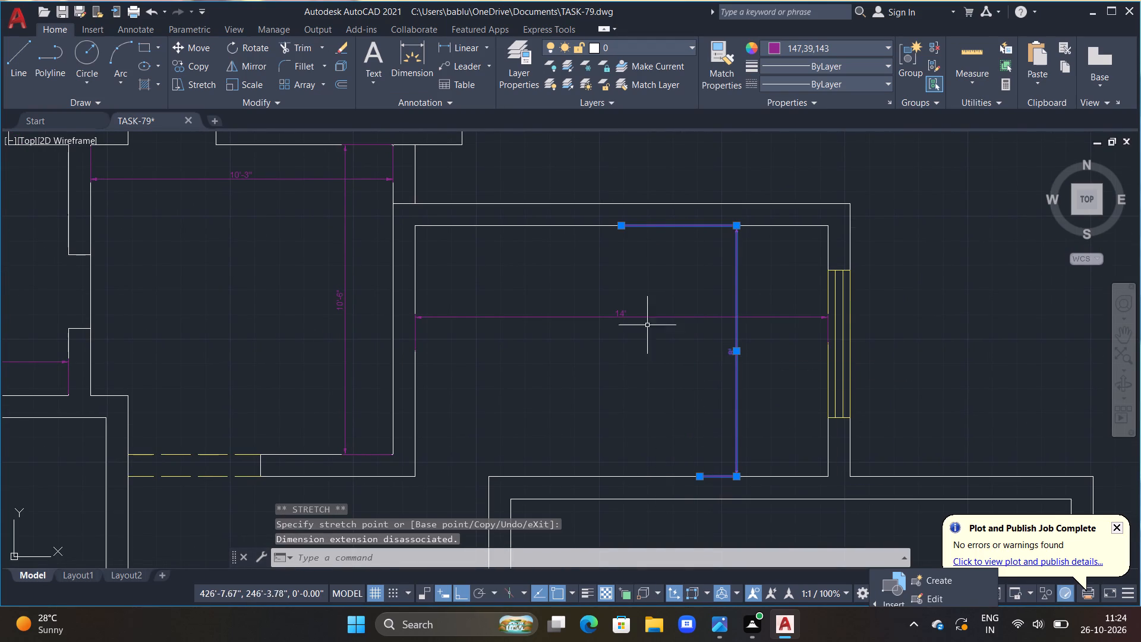
{"action": "left_click", "coordinate": [622, 225]}
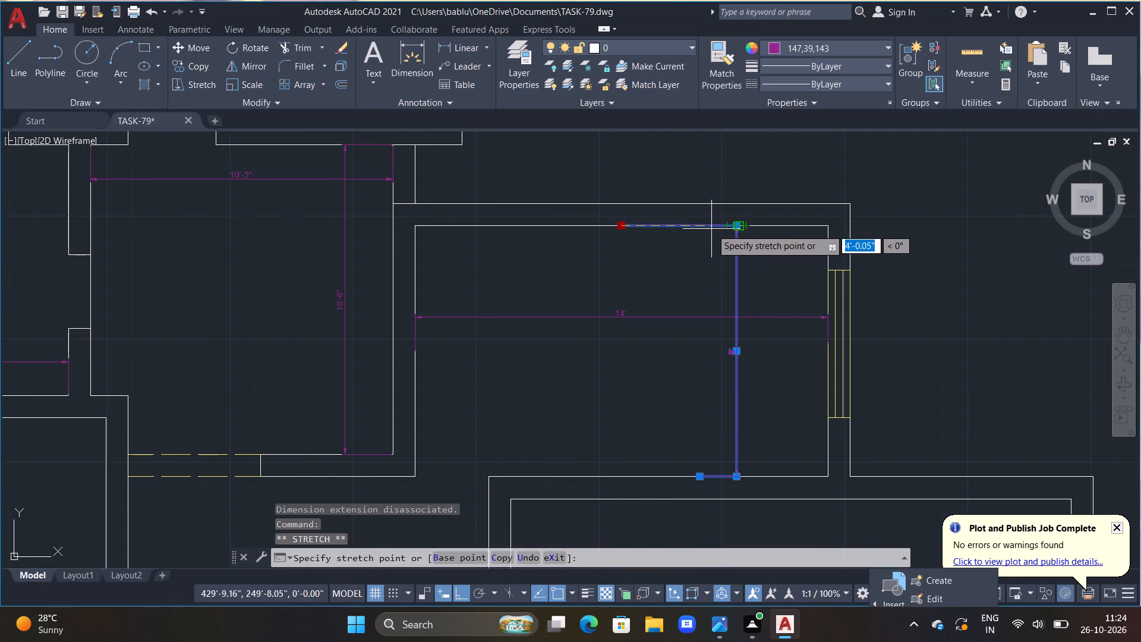
{"action": "double_click", "coordinate": [711, 229]}
{"action": "left_click_drag", "start_coordinate": [700, 477], "coordinate": [703, 477]}
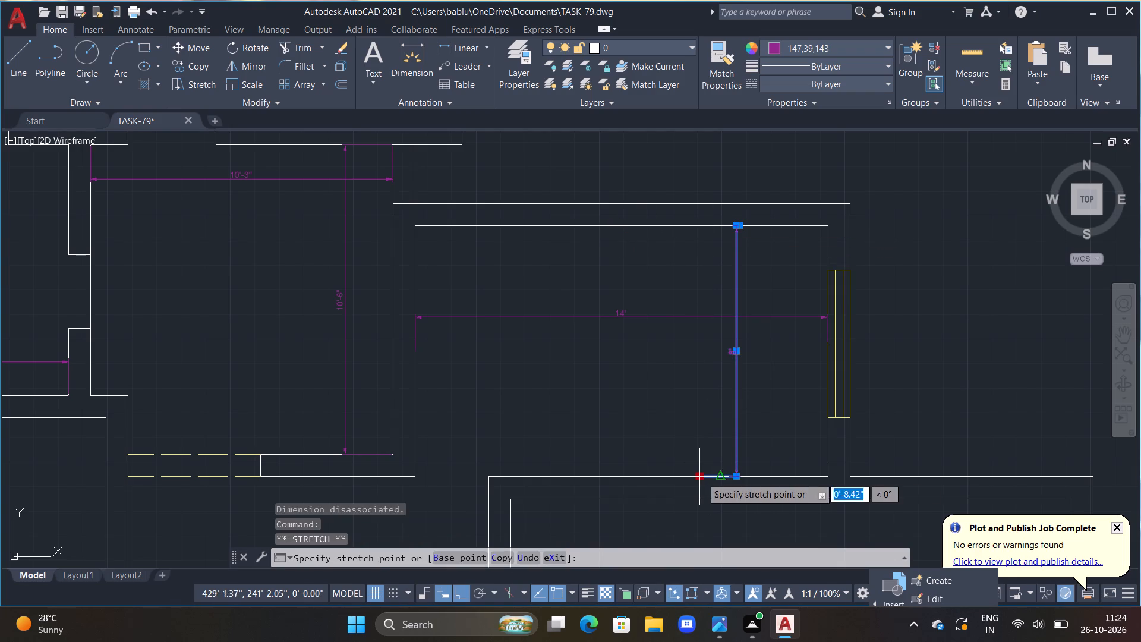
{"action": "left_click_drag", "start_coordinate": [703, 477], "coordinate": [715, 478]}
{"action": "left_click", "coordinate": [740, 479]}
{"action": "key", "text": "Escape"}
Shorten both extension lines of the central room's 10'-6" height dimension by moving their origins onto the dimension line.
{"action": "middle_click_drag", "start_coordinate": [781, 372], "coordinate": [787, 364]}
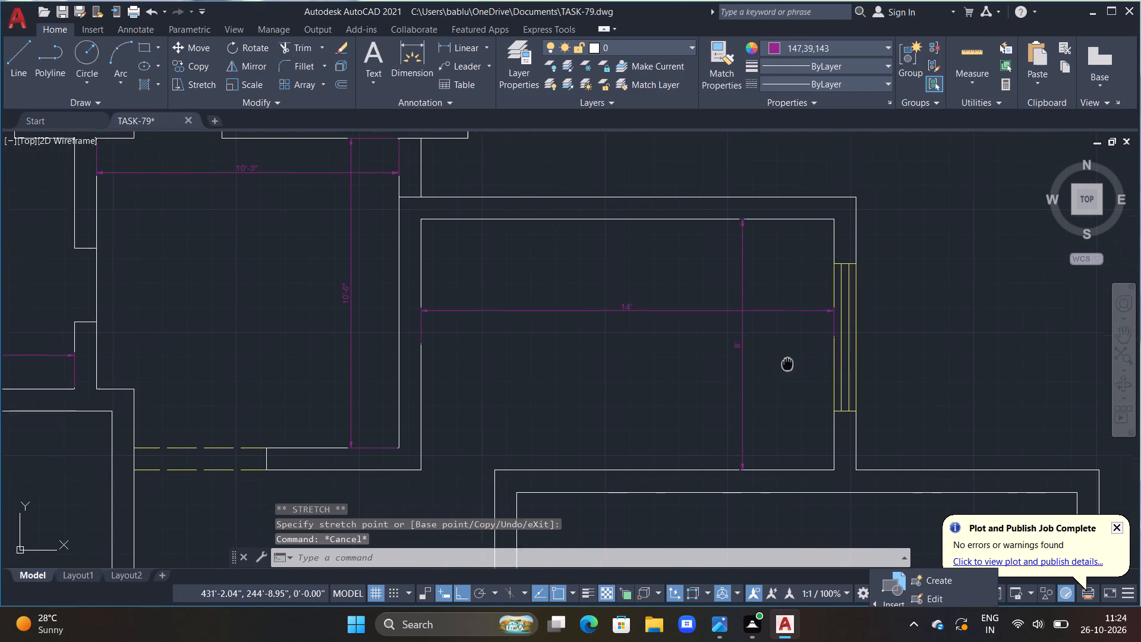
{"action": "middle_click_drag", "start_coordinate": [787, 364], "coordinate": [815, 332]}
{"action": "scroll", "coordinate": [783, 370], "scroll_direction": "down", "scroll_amount": 1}
{"action": "scroll", "coordinate": [538, 400], "scroll_direction": "up", "scroll_amount": 2}
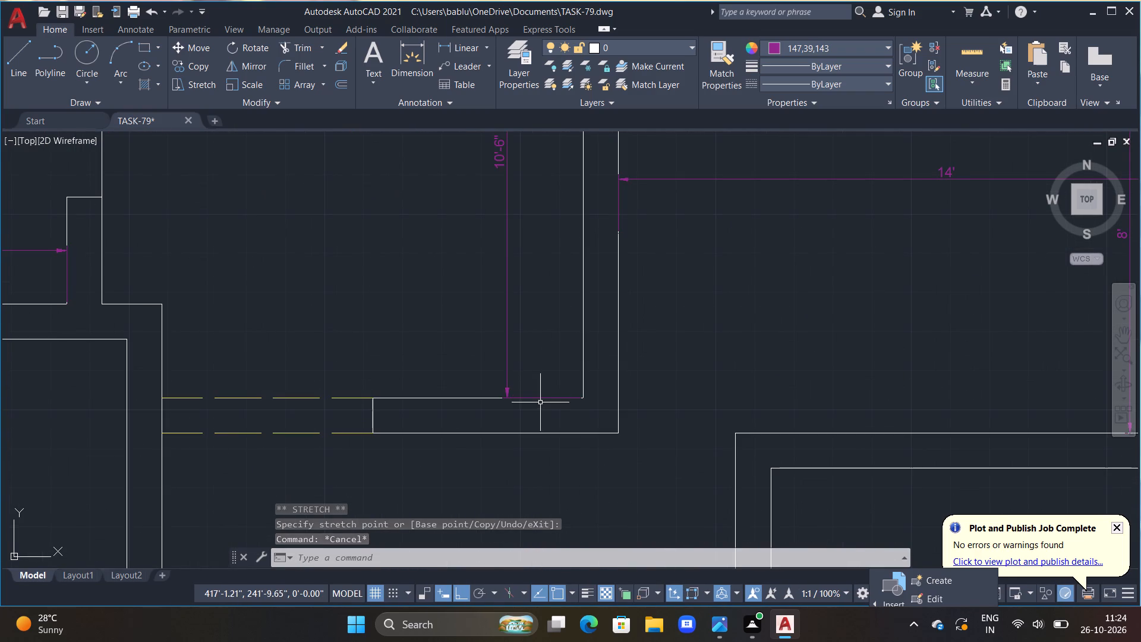
{"action": "left_click", "coordinate": [541, 399]}
{"action": "left_click_drag", "start_coordinate": [582, 403], "coordinate": [557, 404]}
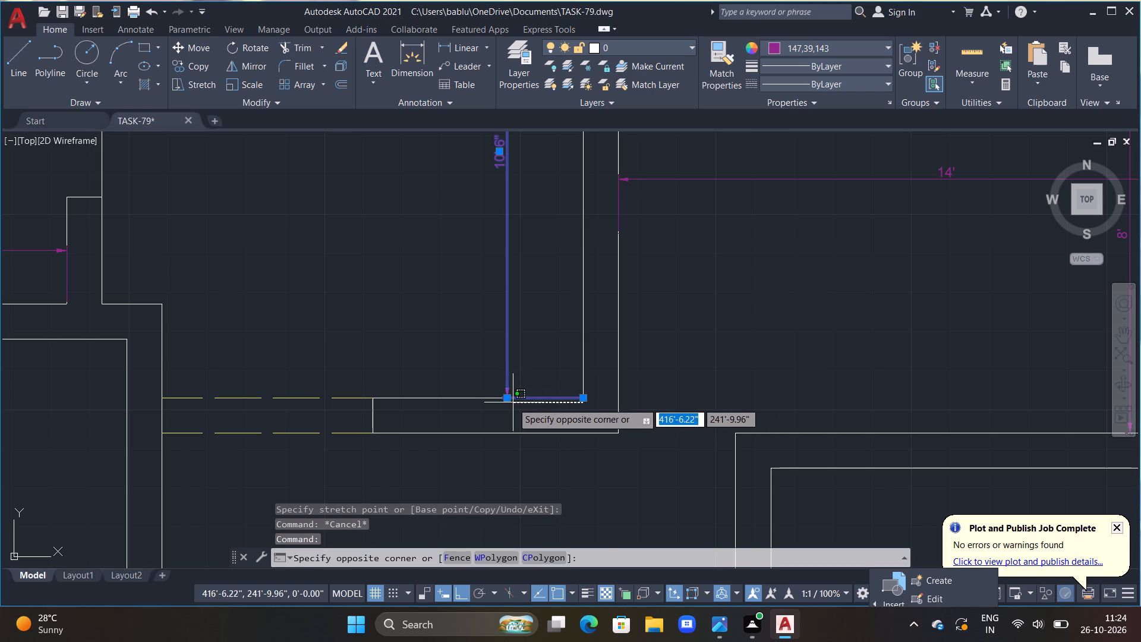
{"action": "double_click", "coordinate": [512, 402]}
{"action": "left_click_drag", "start_coordinate": [585, 397], "coordinate": [577, 397]}
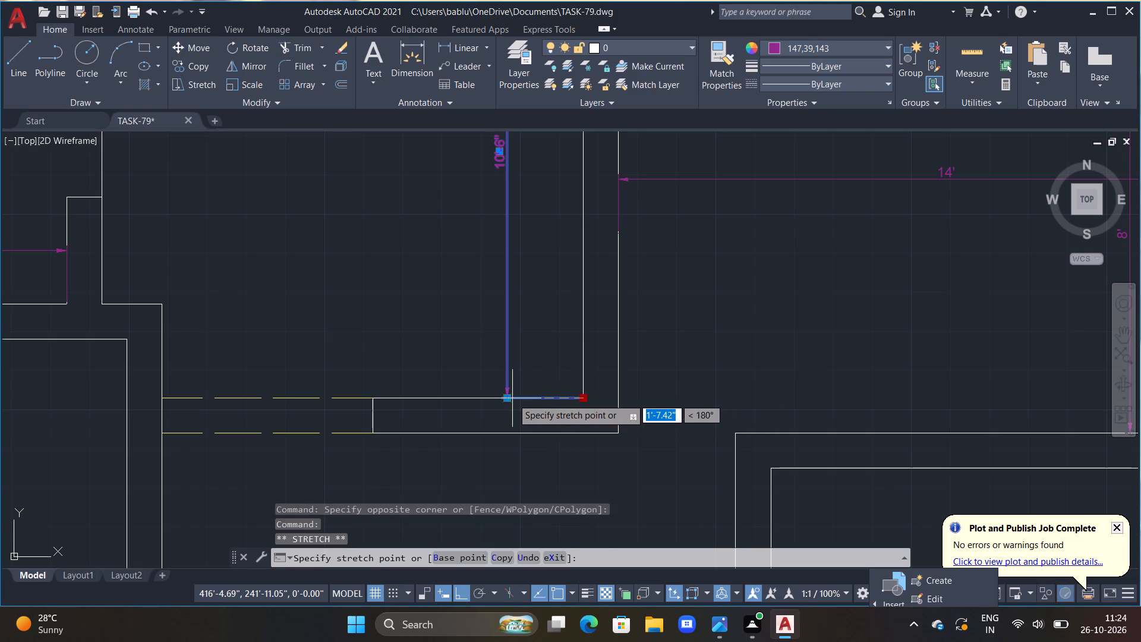
{"action": "left_click", "coordinate": [512, 398]}
{"action": "scroll", "coordinate": [528, 303], "scroll_direction": "down", "scroll_amount": 3}
{"action": "middle_click_drag", "start_coordinate": [527, 224], "coordinate": [538, 267]}
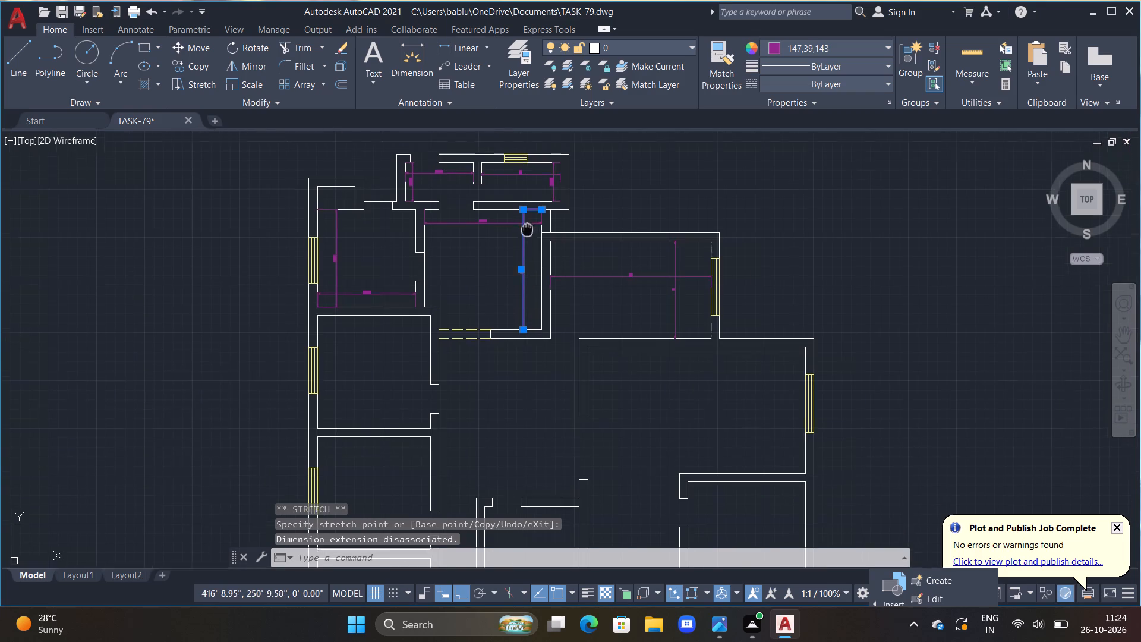
{"action": "middle_click_drag", "start_coordinate": [538, 267], "coordinate": [553, 315]}
{"action": "scroll", "coordinate": [561, 297], "scroll_direction": "up", "scroll_amount": 3}
{"action": "left_click", "coordinate": [560, 298]}
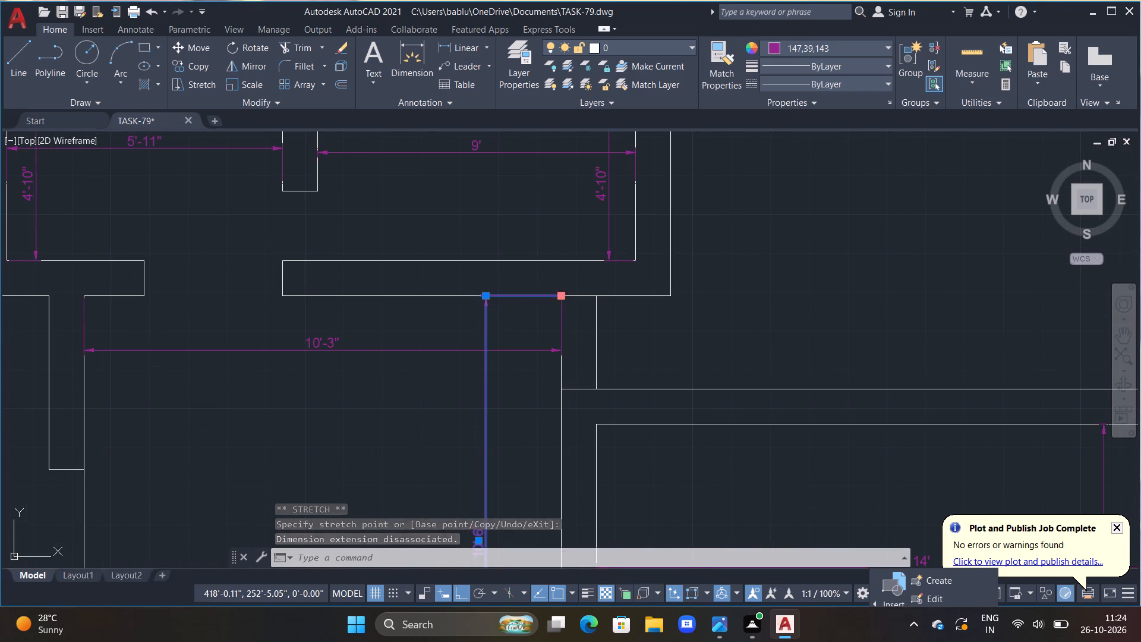
{"action": "left_click", "coordinate": [494, 298]}
{"action": "key", "text": "Escape"}
Shorten both extension lines of the central room's 10'-3" width dimension by moving their origins onto the dimension line.
{"action": "scroll", "coordinate": [538, 366], "scroll_direction": "down", "scroll_amount": 1}
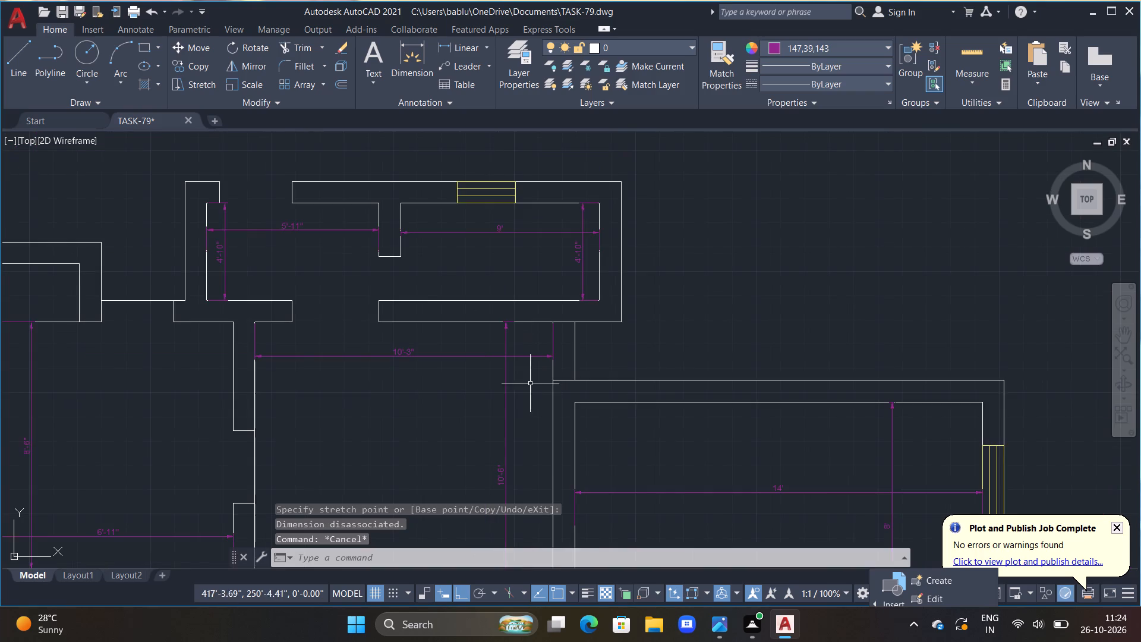
{"action": "scroll", "coordinate": [518, 390], "scroll_direction": "down", "scroll_amount": 1}
{"action": "middle_click_drag", "start_coordinate": [529, 379], "coordinate": [549, 361]}
{"action": "scroll", "coordinate": [558, 344], "scroll_direction": "up", "scroll_amount": 1}
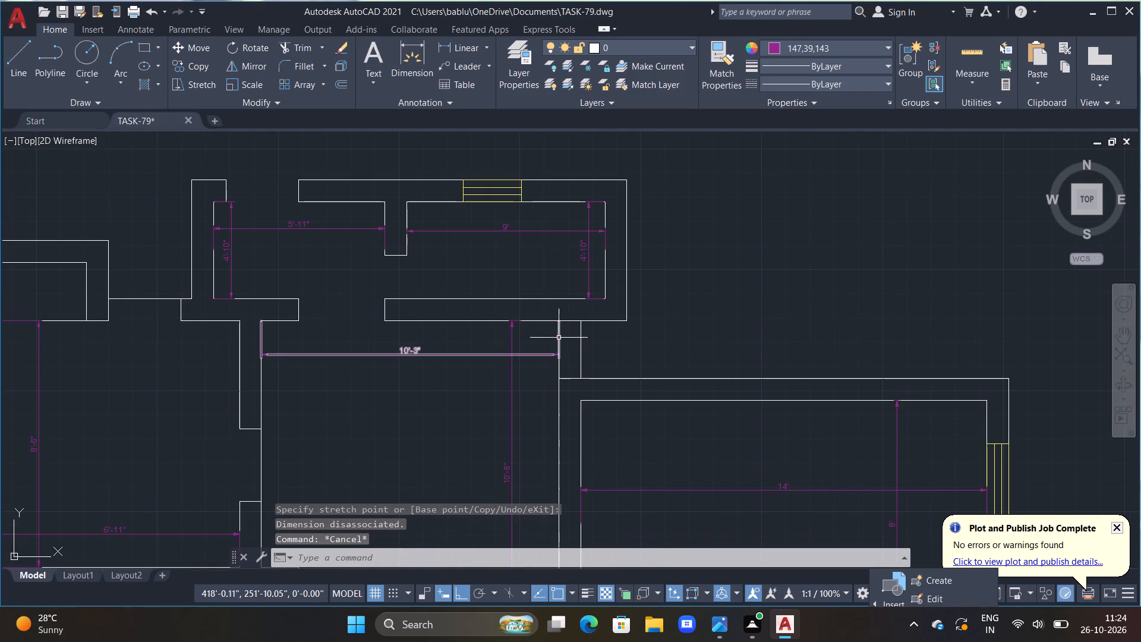
{"action": "left_click", "coordinate": [558, 338]}
{"action": "left_click", "coordinate": [559, 320]}
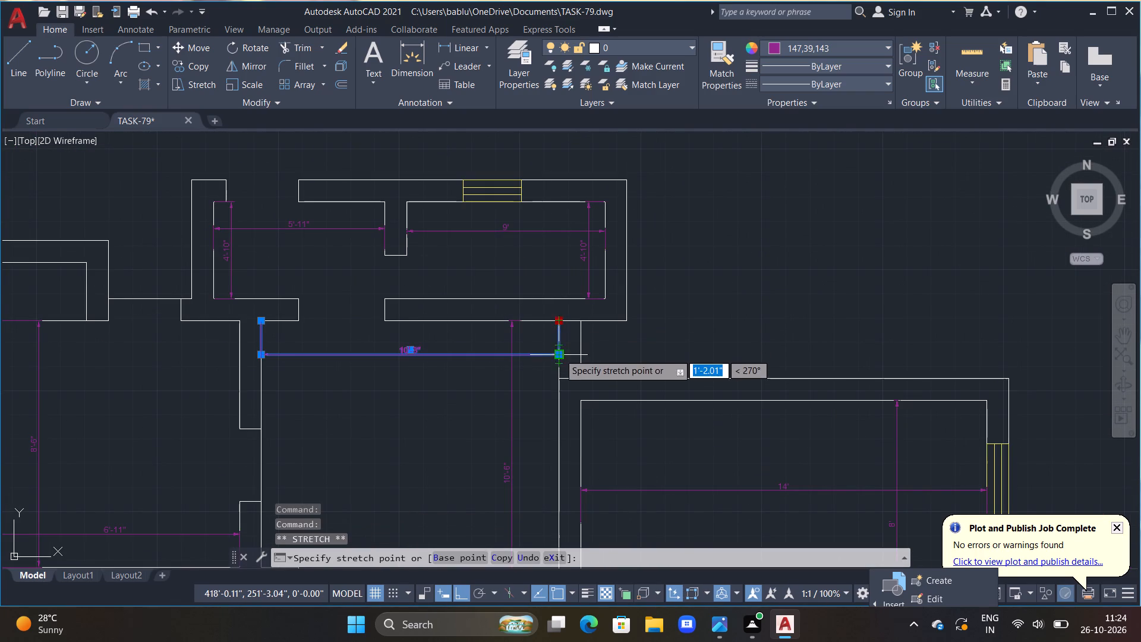
{"action": "left_click", "coordinate": [559, 354]}
{"action": "key", "text": "Escape"}
{"action": "middle_click_drag", "start_coordinate": [351, 389], "coordinate": [570, 372]}
{"action": "scroll", "coordinate": [480, 338], "scroll_direction": "up", "scroll_amount": 2}
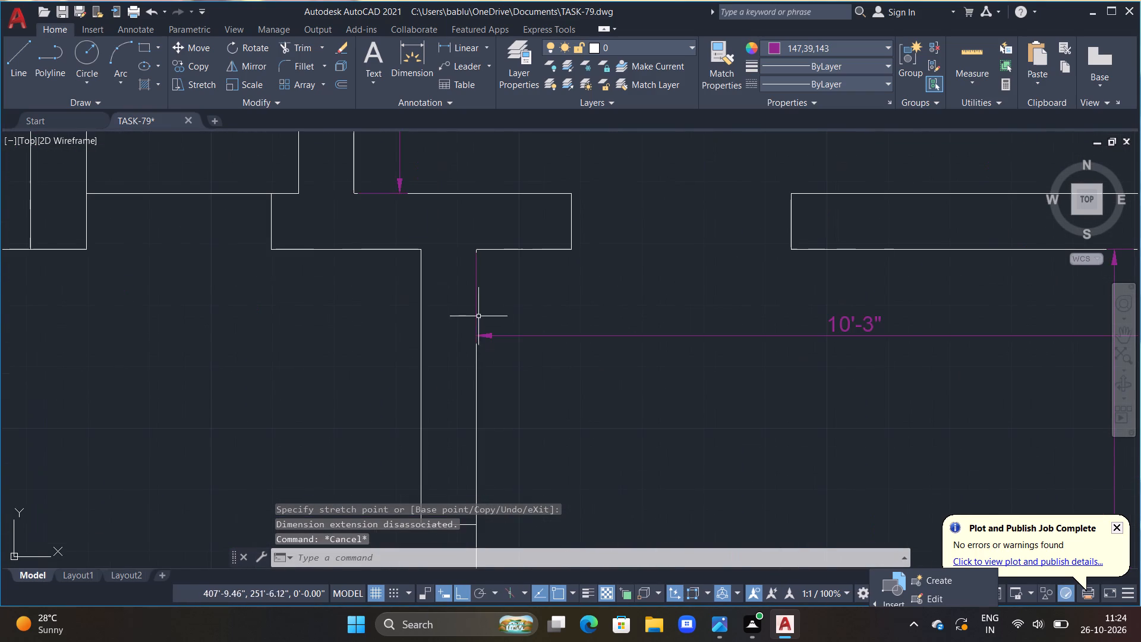
{"action": "left_click", "coordinate": [477, 309]}
{"action": "left_click", "coordinate": [477, 246]}
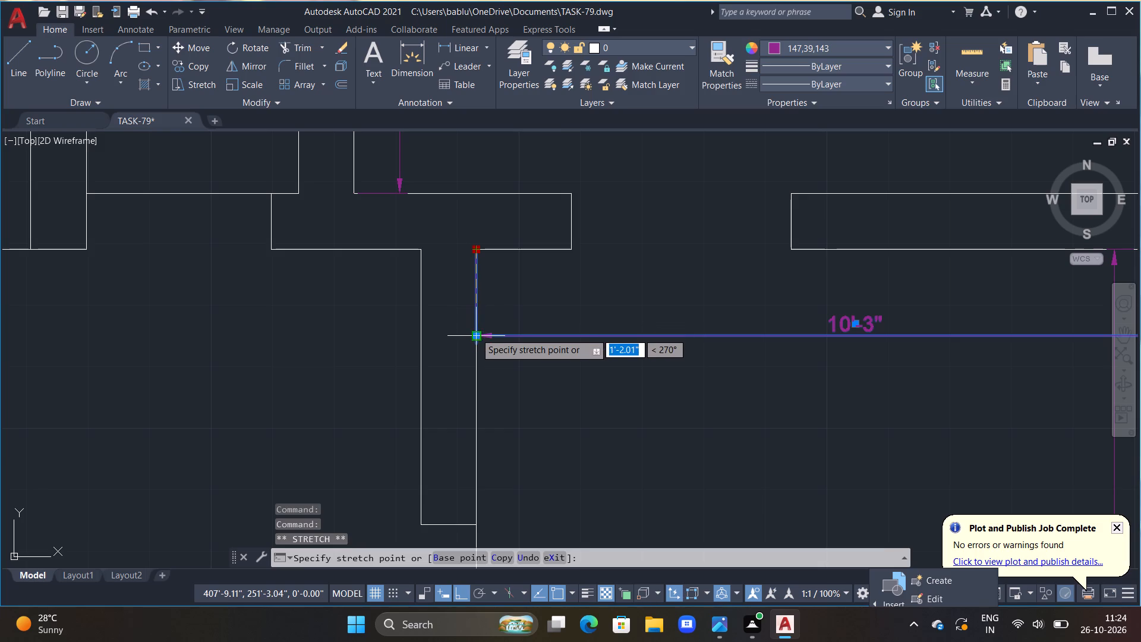
{"action": "left_click", "coordinate": [475, 333]}
{"action": "key", "text": "Escape"}
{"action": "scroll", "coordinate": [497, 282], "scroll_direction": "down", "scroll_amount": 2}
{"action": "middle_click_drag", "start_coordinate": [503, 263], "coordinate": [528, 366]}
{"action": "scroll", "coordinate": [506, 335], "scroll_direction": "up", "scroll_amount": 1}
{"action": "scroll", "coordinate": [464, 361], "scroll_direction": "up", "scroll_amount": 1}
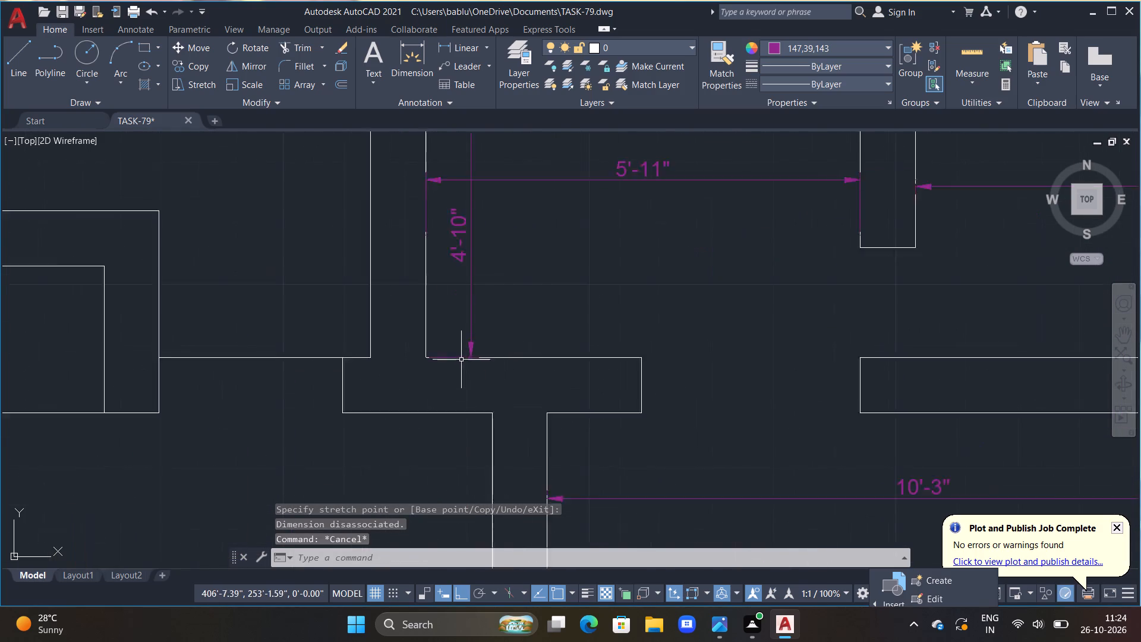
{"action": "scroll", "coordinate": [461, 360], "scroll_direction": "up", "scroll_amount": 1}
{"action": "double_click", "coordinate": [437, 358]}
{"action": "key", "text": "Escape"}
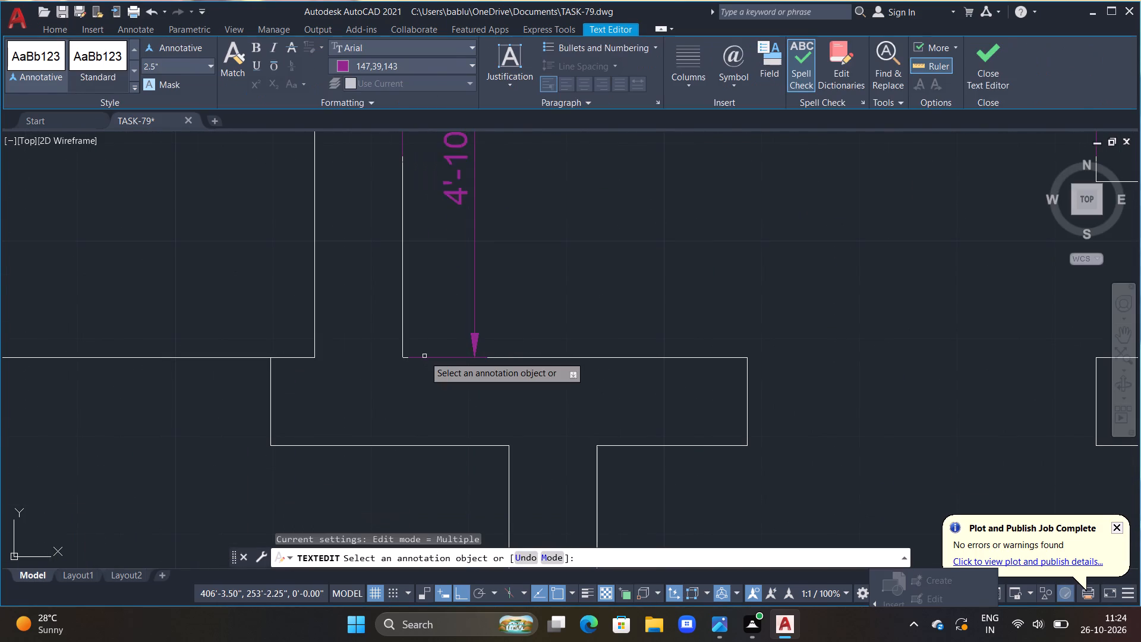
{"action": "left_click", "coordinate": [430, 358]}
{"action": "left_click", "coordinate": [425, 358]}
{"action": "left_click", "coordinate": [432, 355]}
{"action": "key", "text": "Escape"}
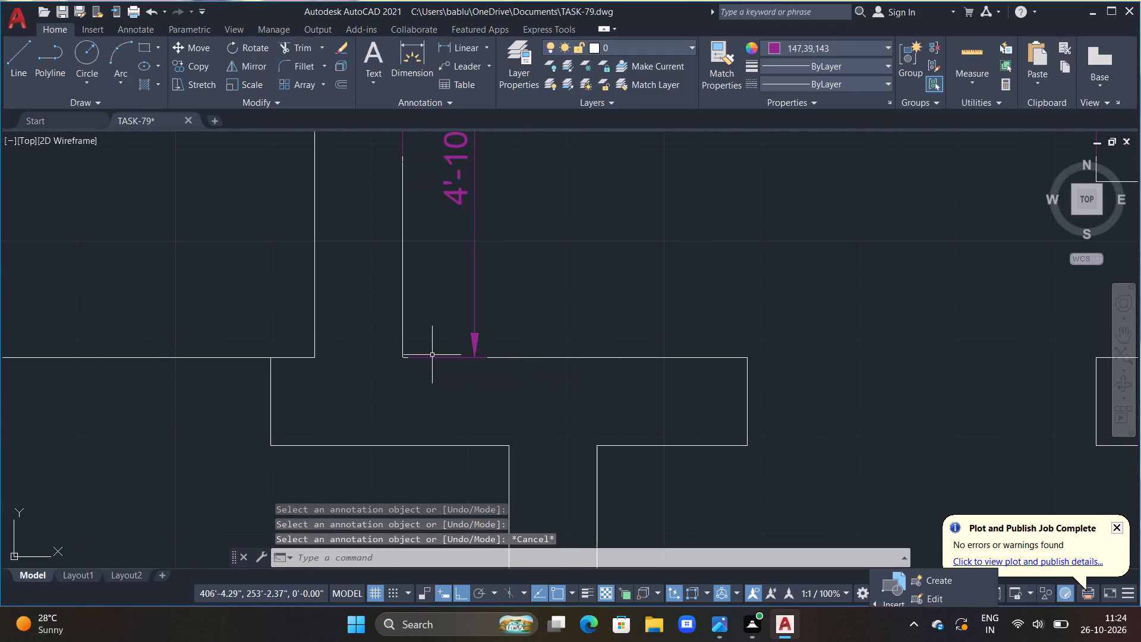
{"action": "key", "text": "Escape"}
Shorten both extension lines of the 4'-10" height dimension in the 5'-11" wide northern room, moving their origins onto the dimension line.
{"action": "left_click", "coordinate": [432, 358]}
{"action": "left_click", "coordinate": [404, 357]}
{"action": "left_click", "coordinate": [473, 362]}
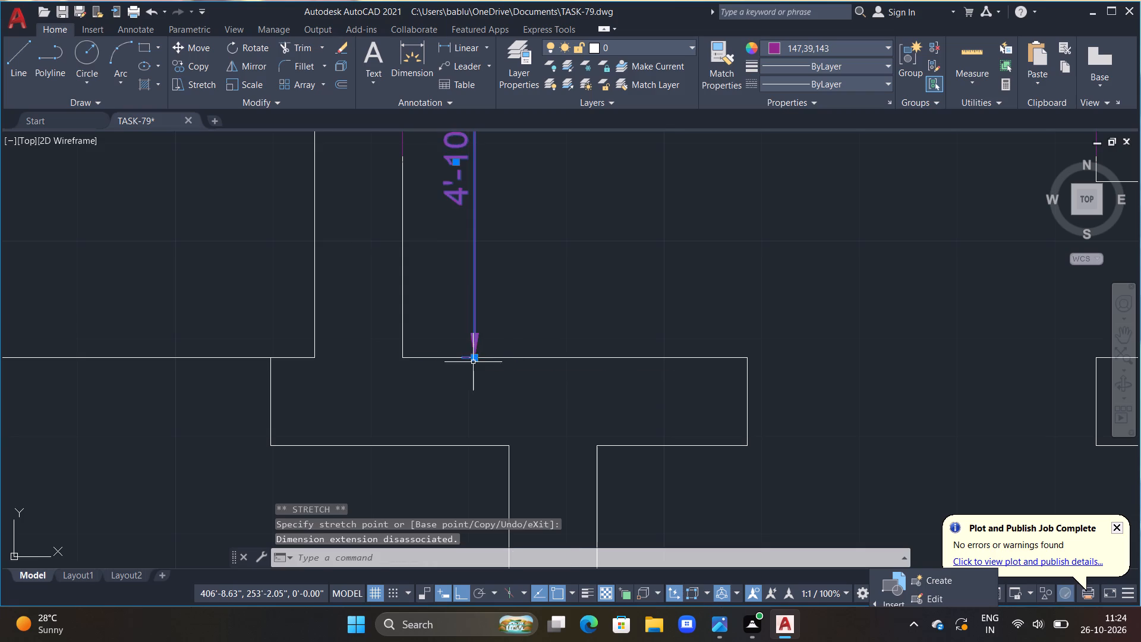
{"action": "middle_click_drag", "start_coordinate": [496, 248], "coordinate": [577, 548]}
{"action": "left_click", "coordinate": [484, 269]}
{"action": "left_click_drag", "start_coordinate": [484, 269], "coordinate": [496, 275]}
{"action": "left_click", "coordinate": [553, 266]}
{"action": "scroll", "coordinate": [610, 367], "scroll_direction": "down", "scroll_amount": 1}
{"action": "key", "text": "Escape"}
Shorten the east extension line of the northern room's 9' width dimension by moving its origin onto the dimension line.
{"action": "middle_click_drag", "start_coordinate": [647, 420], "coordinate": [590, 373]}
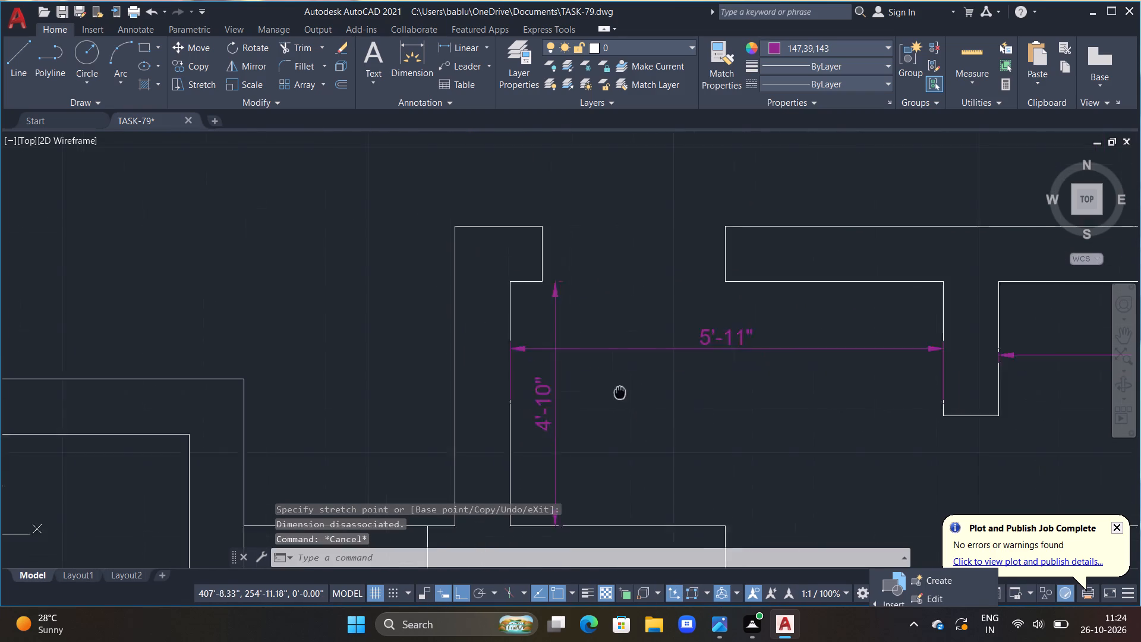
{"action": "middle_click_drag", "start_coordinate": [590, 373], "coordinate": [591, 374]}
{"action": "scroll", "coordinate": [618, 416], "scroll_direction": "down", "scroll_amount": 1}
{"action": "middle_click_drag", "start_coordinate": [631, 412], "coordinate": [593, 394]}
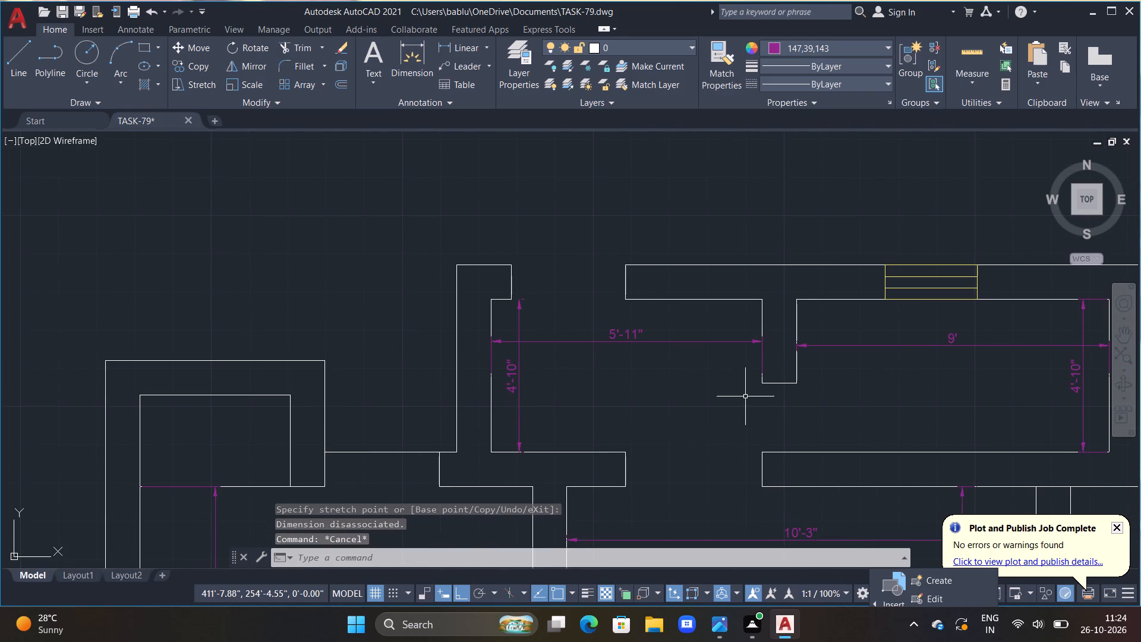
{"action": "scroll", "coordinate": [739, 389], "scroll_direction": "down", "scroll_amount": 2}
{"action": "scroll", "coordinate": [916, 351], "scroll_direction": "up", "scroll_amount": 3}
{"action": "middle_click_drag", "start_coordinate": [788, 405], "coordinate": [784, 338]}
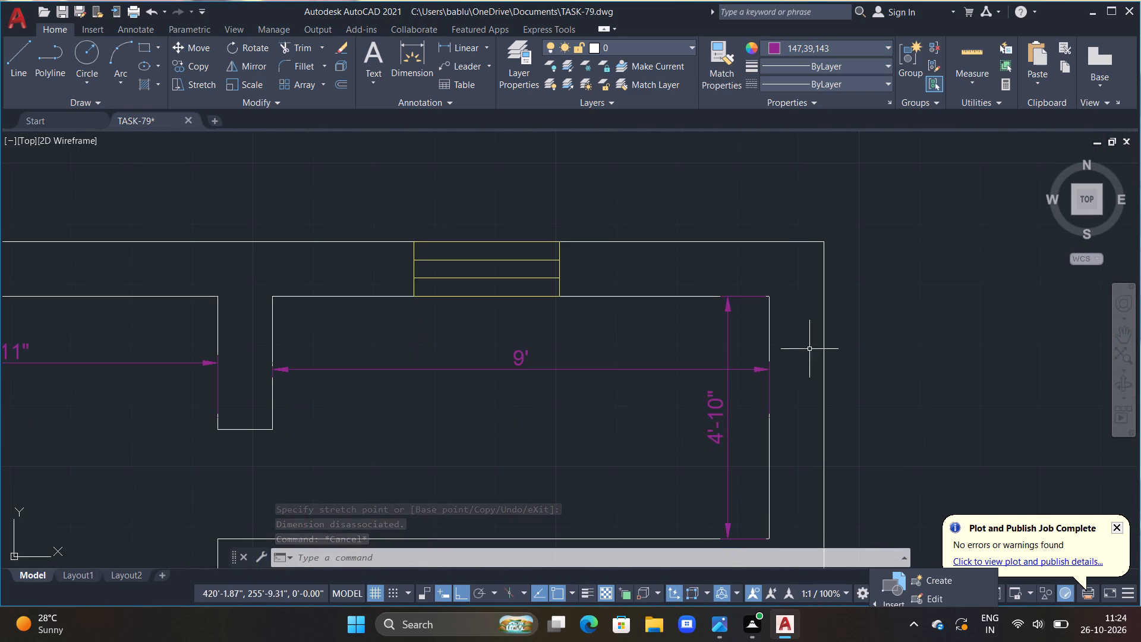
{"action": "scroll", "coordinate": [777, 398], "scroll_direction": "up", "scroll_amount": 1}
{"action": "left_click", "coordinate": [762, 376]}
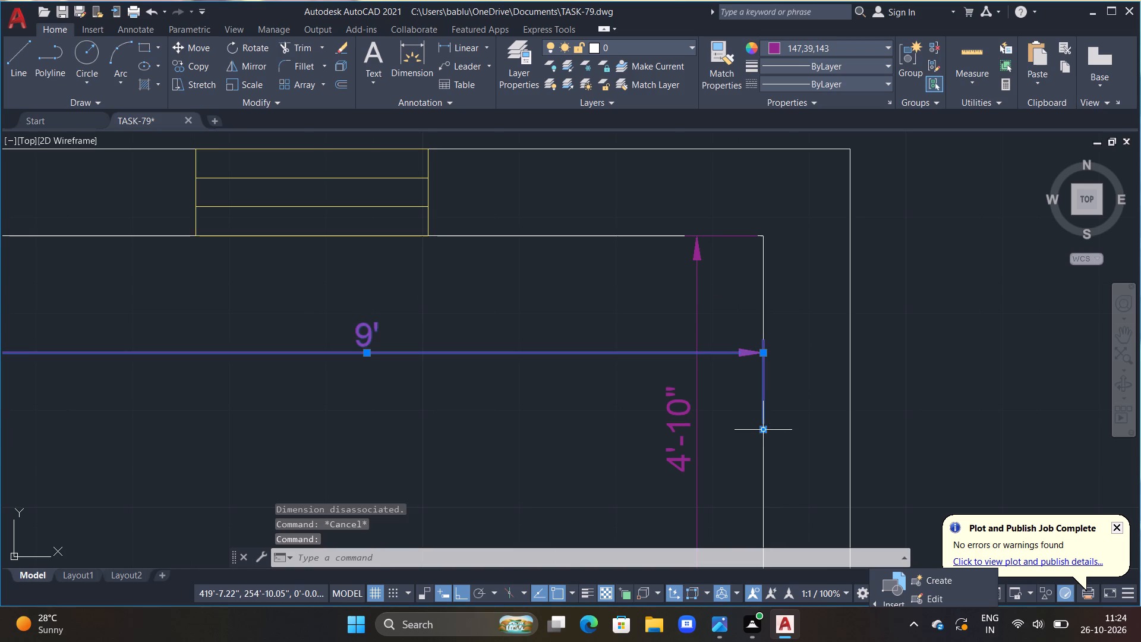
{"action": "left_click", "coordinate": [764, 431]}
{"action": "left_click", "coordinate": [764, 354]}
Shorten both extension lines of the 4'-10" height dimension in the 9' wide northern room, moving their origins onto the dimension line.
{"action": "scroll", "coordinate": [739, 402], "scroll_direction": "down", "scroll_amount": 2}
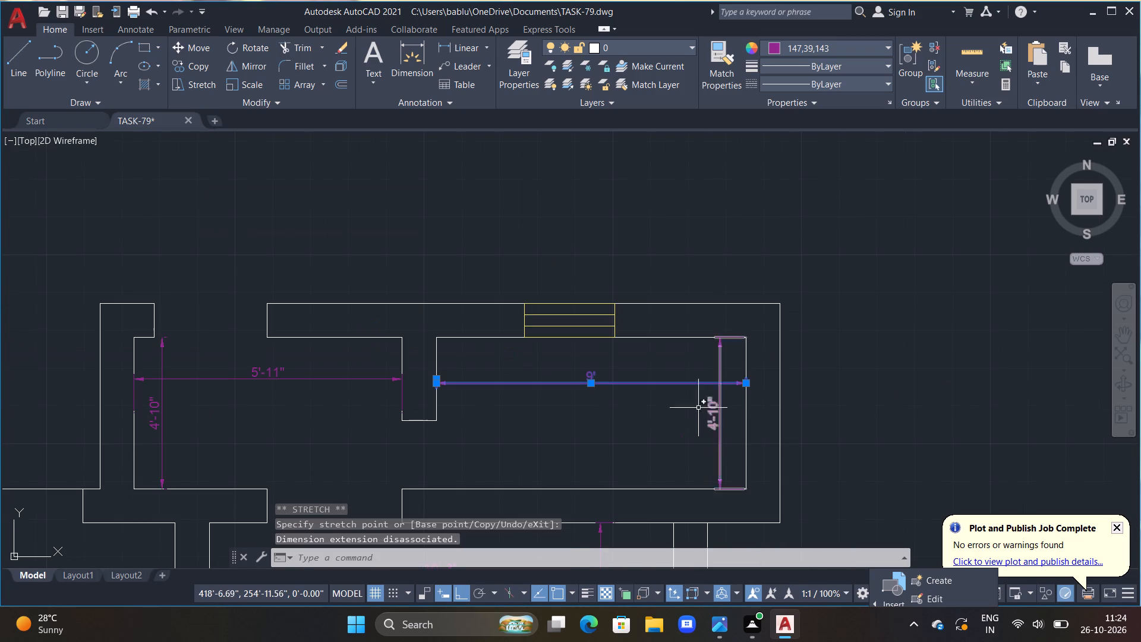
{"action": "left_click", "coordinate": [730, 338]}
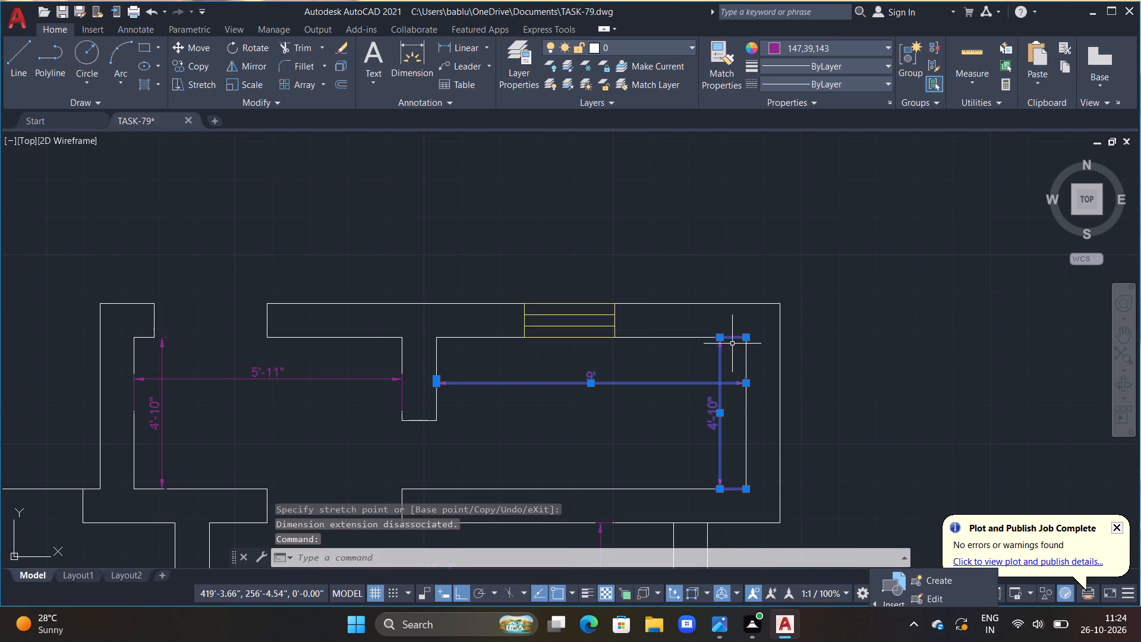
{"action": "left_click", "coordinate": [745, 338]}
{"action": "left_click", "coordinate": [716, 338]}
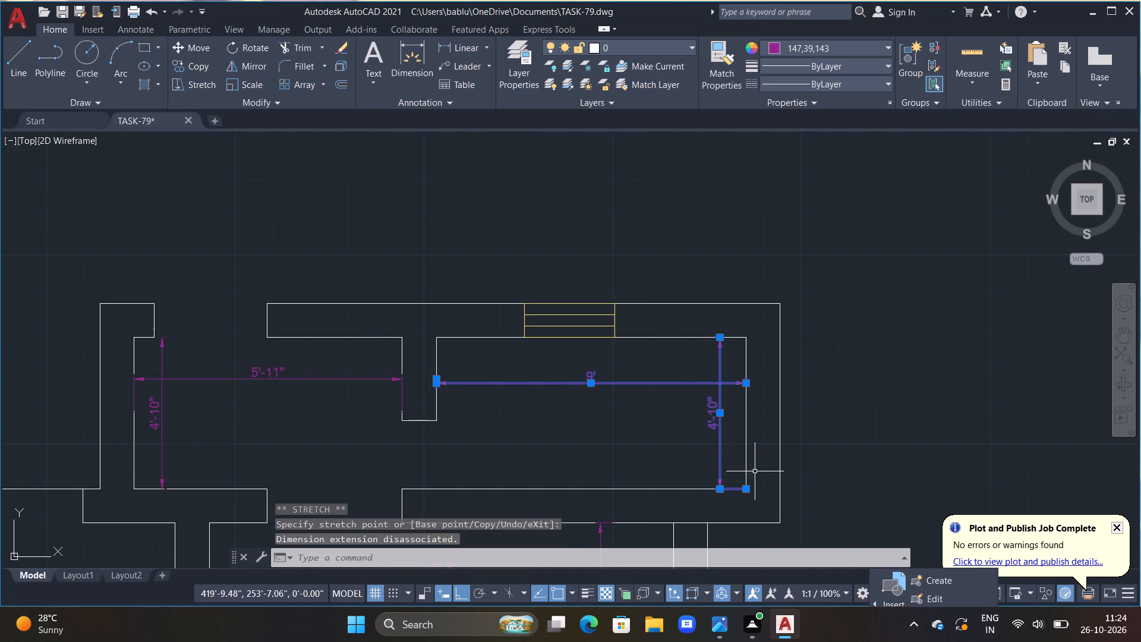
{"action": "left_click", "coordinate": [745, 491]}
{"action": "left_click", "coordinate": [719, 493]}
{"action": "key", "text": "Escape"}
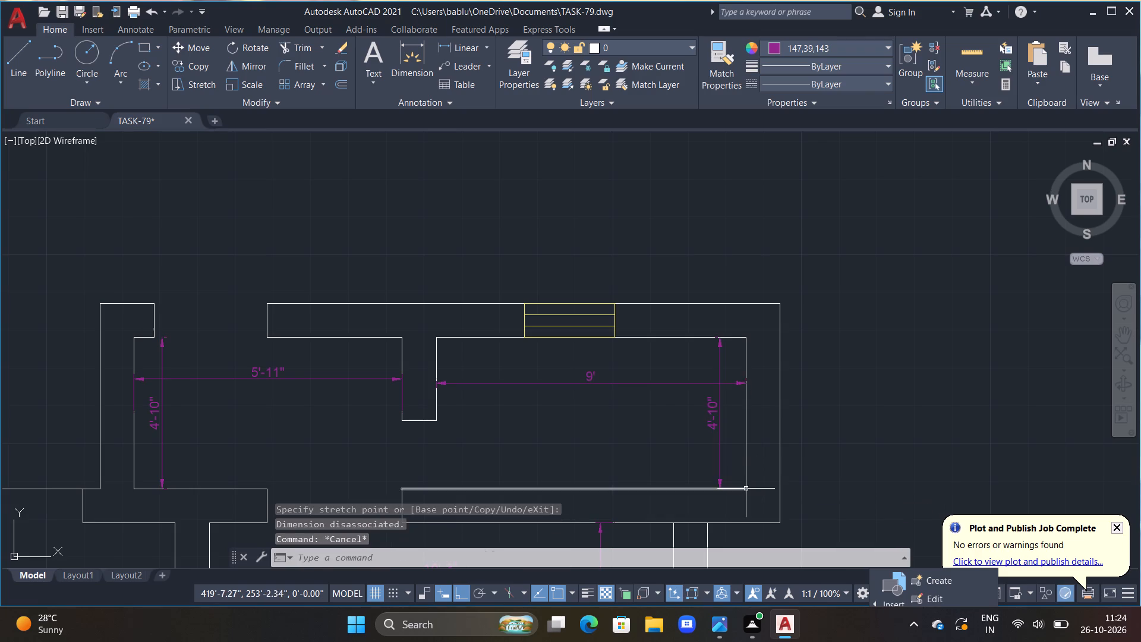
Examine the central and eastern rooms' dimensions for extension lines that still run along the walls.
{"action": "scroll", "coordinate": [665, 473], "scroll_direction": "down", "scroll_amount": 1}
{"action": "middle_click_drag", "start_coordinate": [651, 461], "coordinate": [670, 364]}
{"action": "middle_click_drag", "start_coordinate": [623, 489], "coordinate": [671, 311]}
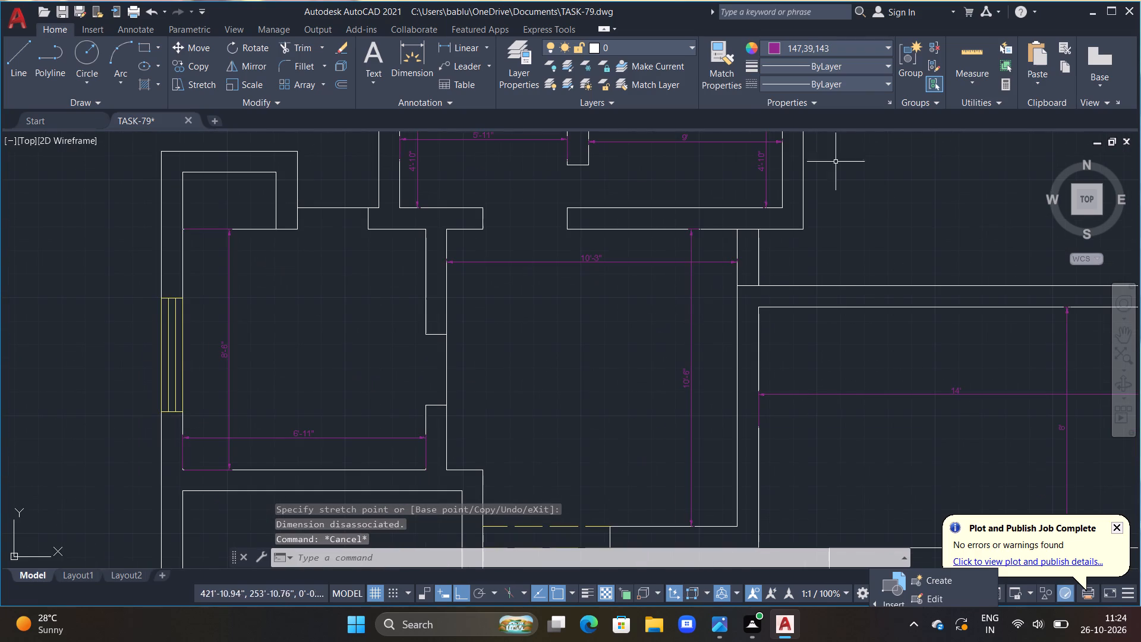
{"action": "middle_click_drag", "start_coordinate": [584, 404], "coordinate": [614, 331]}
{"action": "scroll", "coordinate": [644, 376], "scroll_direction": "down", "scroll_amount": 1}
{"action": "middle_click_drag", "start_coordinate": [787, 408], "coordinate": [769, 363]}
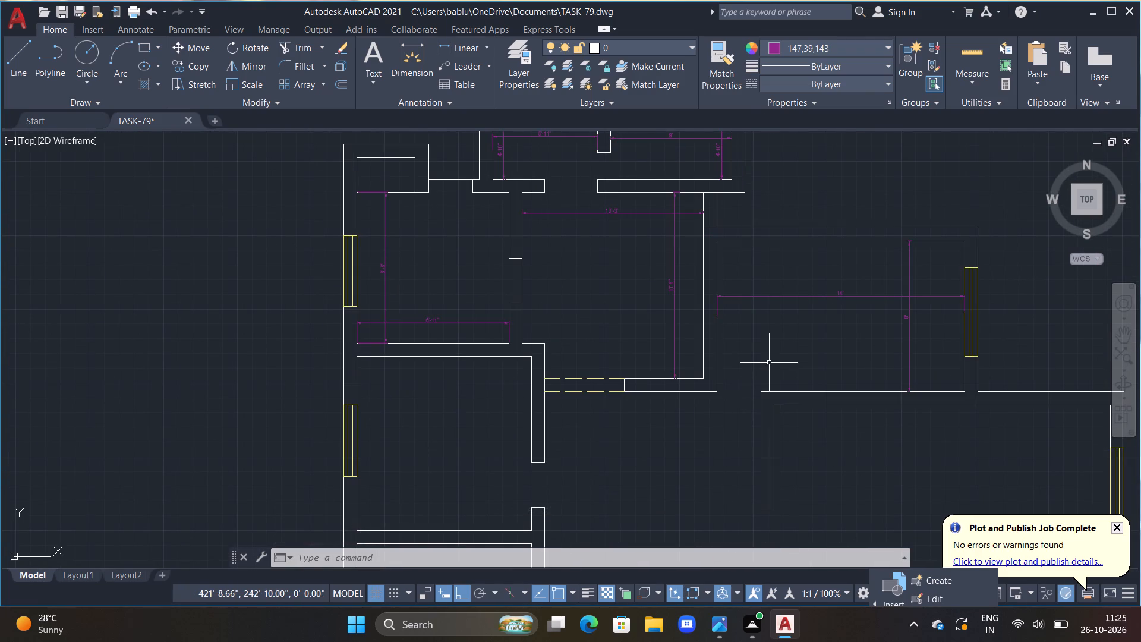
{"action": "middle_click_drag", "start_coordinate": [795, 378], "coordinate": [458, 445]}
{"action": "scroll", "coordinate": [489, 377], "scroll_direction": "up", "scroll_amount": 1}
{"action": "middle_click_drag", "start_coordinate": [486, 385], "coordinate": [625, 344]}
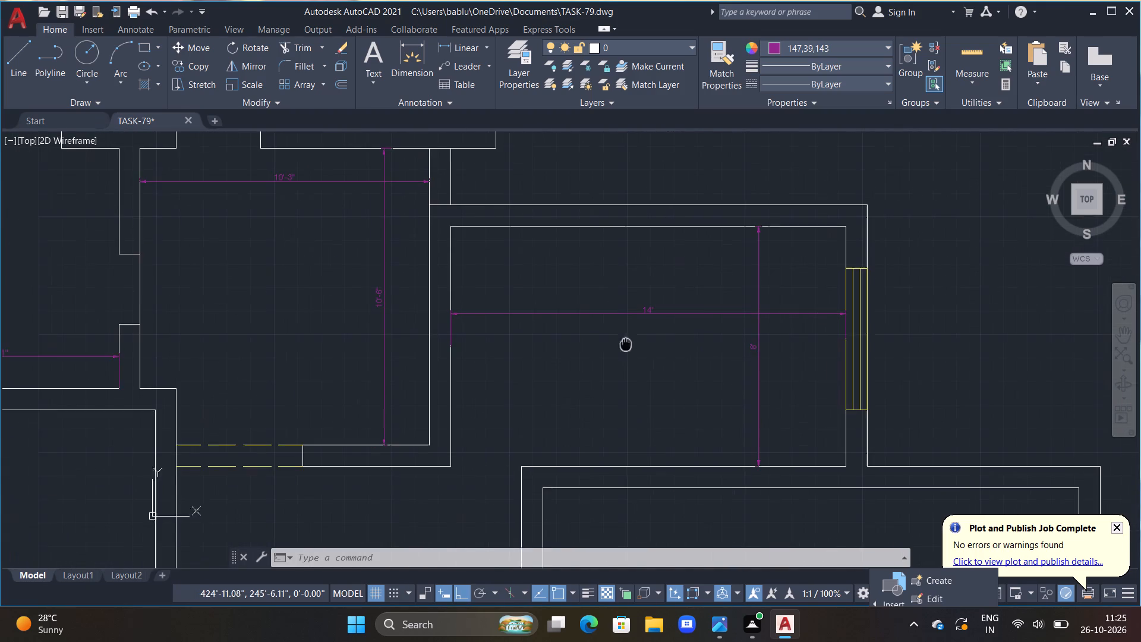
{"action": "scroll", "coordinate": [421, 309], "scroll_direction": "up", "scroll_amount": 2}
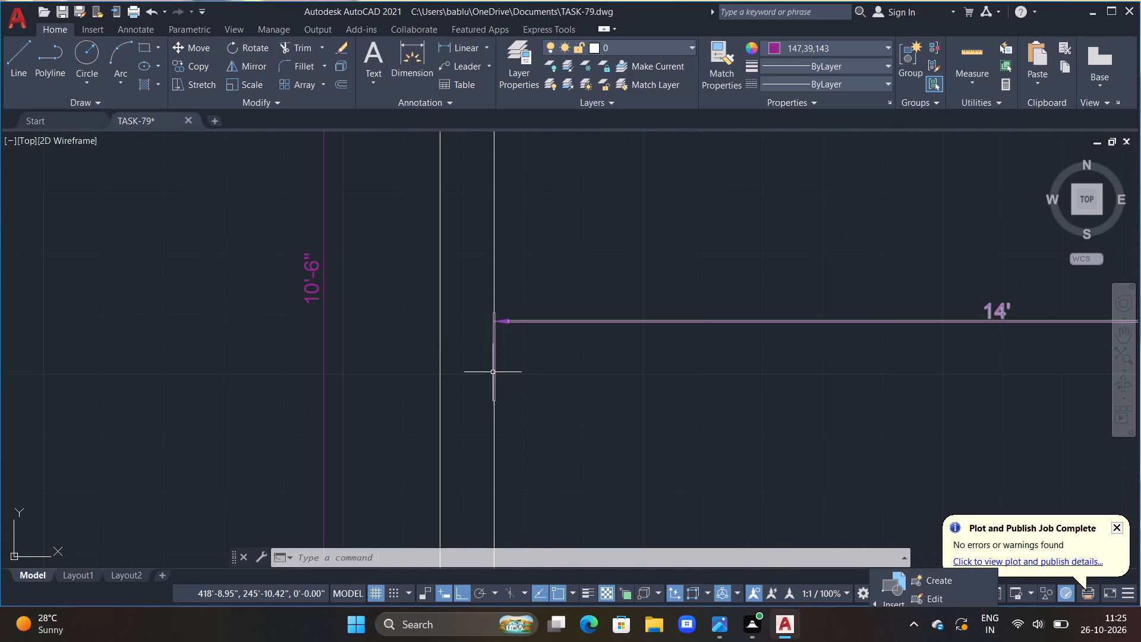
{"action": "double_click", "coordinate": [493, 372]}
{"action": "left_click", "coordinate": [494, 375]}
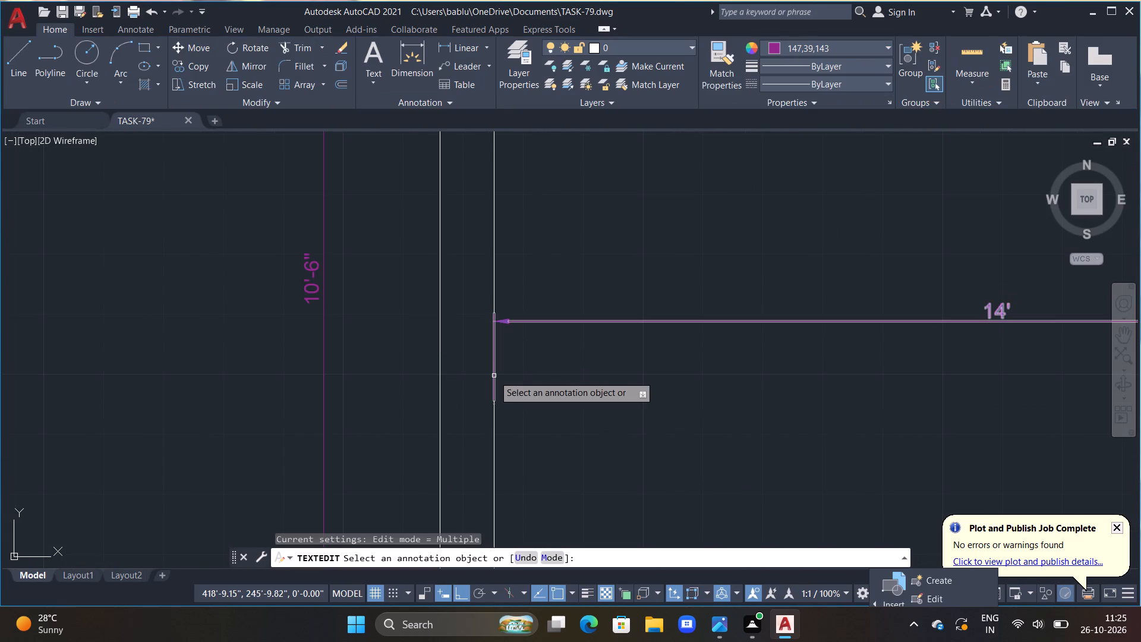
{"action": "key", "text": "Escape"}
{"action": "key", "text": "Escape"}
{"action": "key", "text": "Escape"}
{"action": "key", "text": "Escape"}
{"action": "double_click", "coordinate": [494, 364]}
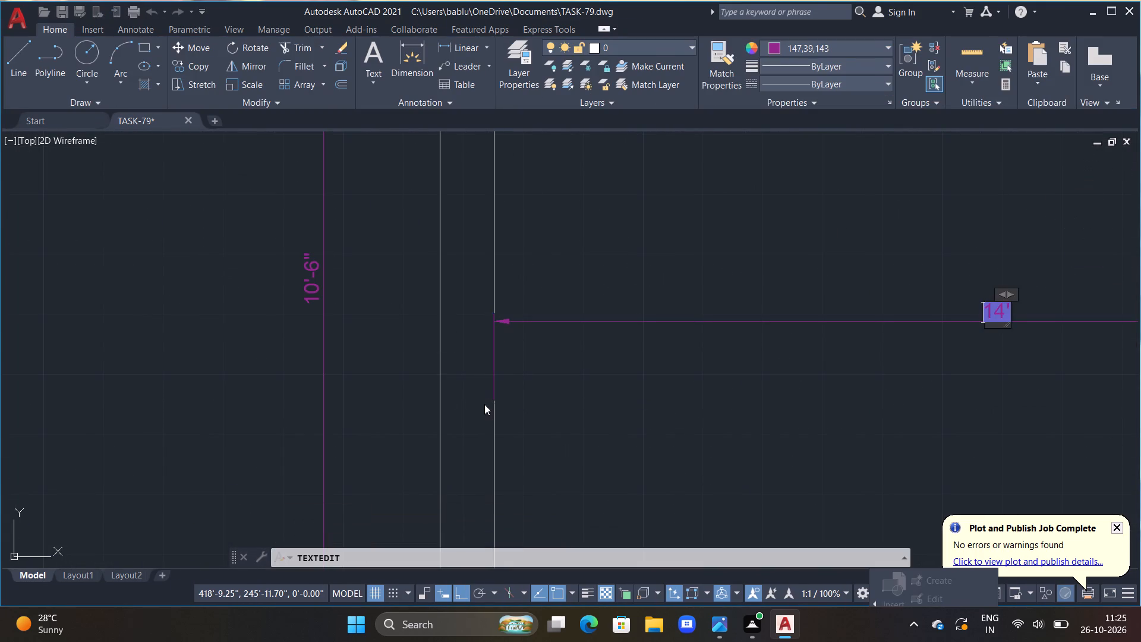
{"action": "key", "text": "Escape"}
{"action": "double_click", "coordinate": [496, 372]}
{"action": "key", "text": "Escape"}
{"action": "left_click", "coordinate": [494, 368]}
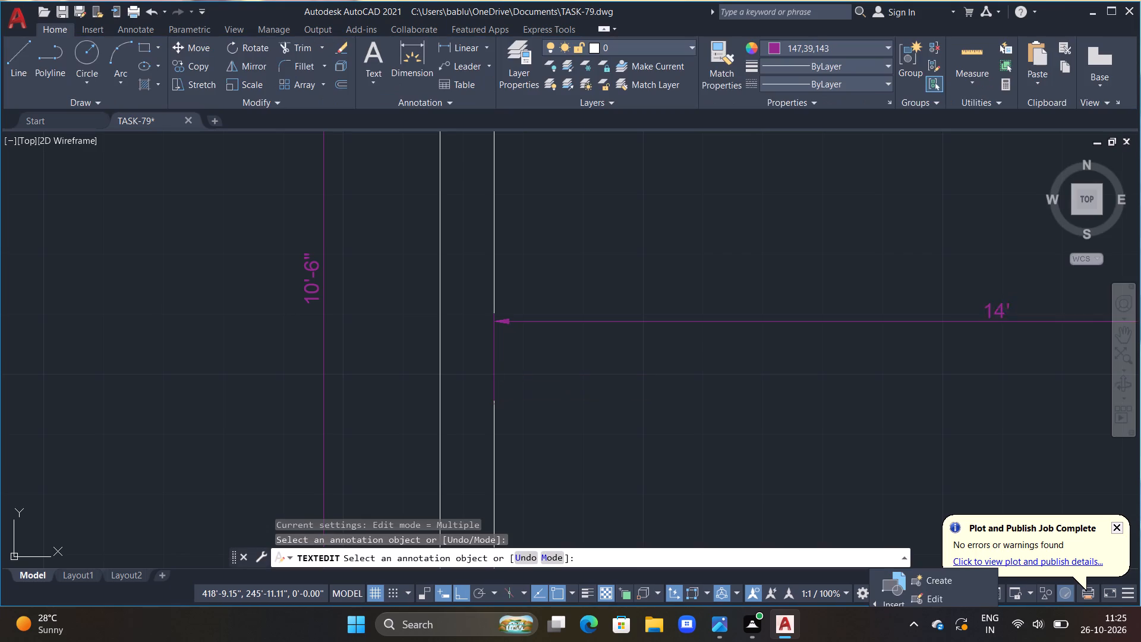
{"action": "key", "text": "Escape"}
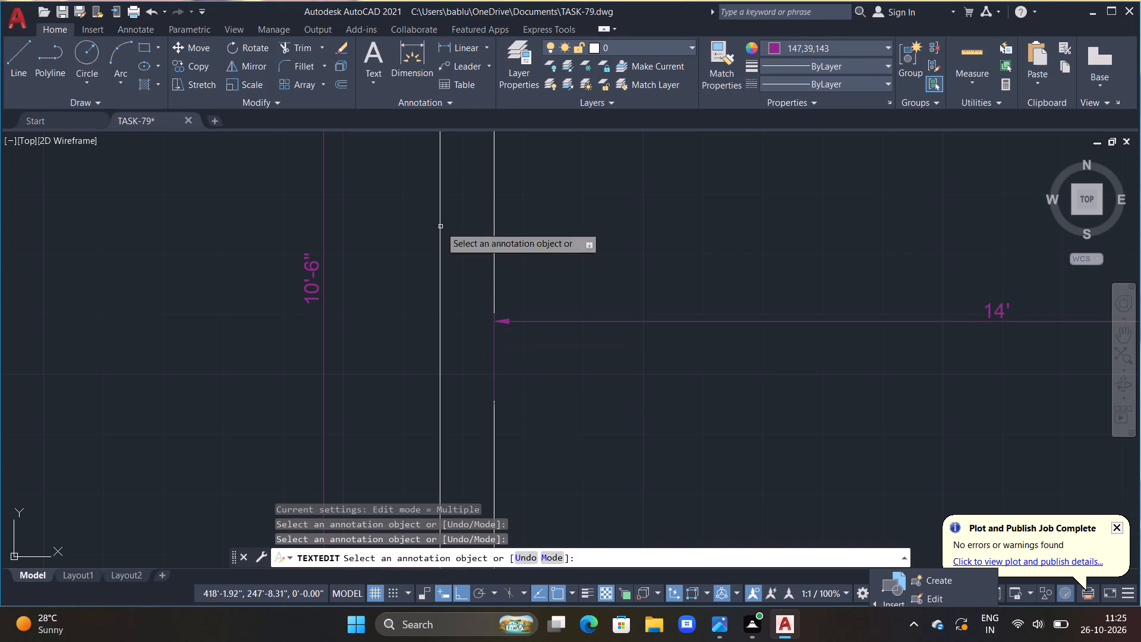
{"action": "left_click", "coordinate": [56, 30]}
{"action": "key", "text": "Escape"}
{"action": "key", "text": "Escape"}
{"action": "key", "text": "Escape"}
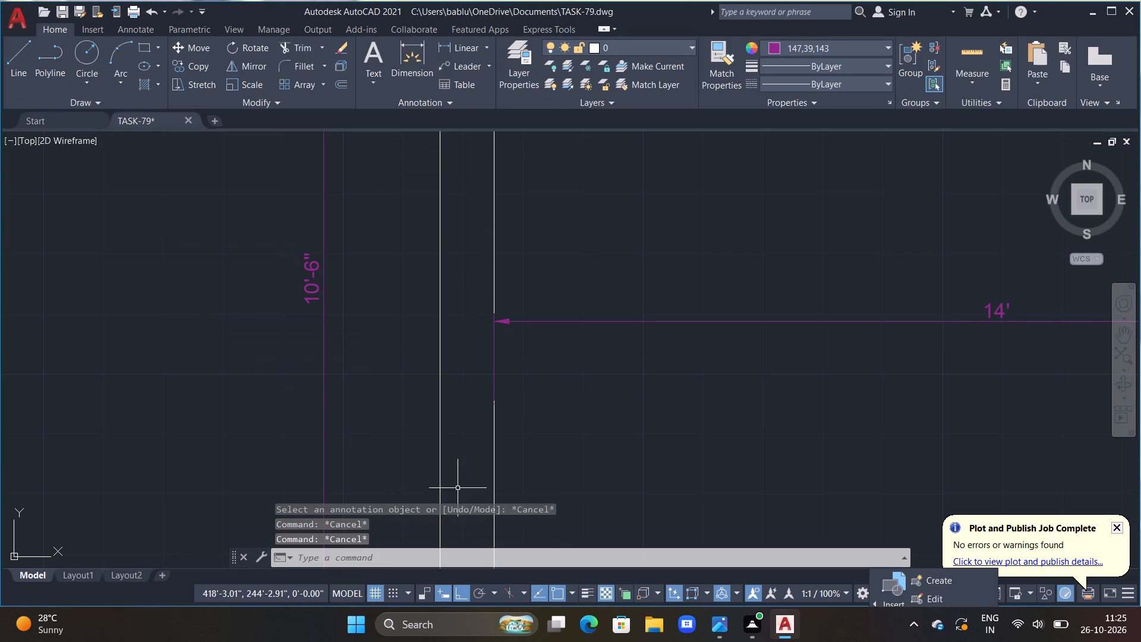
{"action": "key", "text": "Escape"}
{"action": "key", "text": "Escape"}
Shorten both extension lines of the eastern room's 14' width dimension, moving their origins onto the dimension line.
{"action": "left_click", "coordinate": [494, 365]}
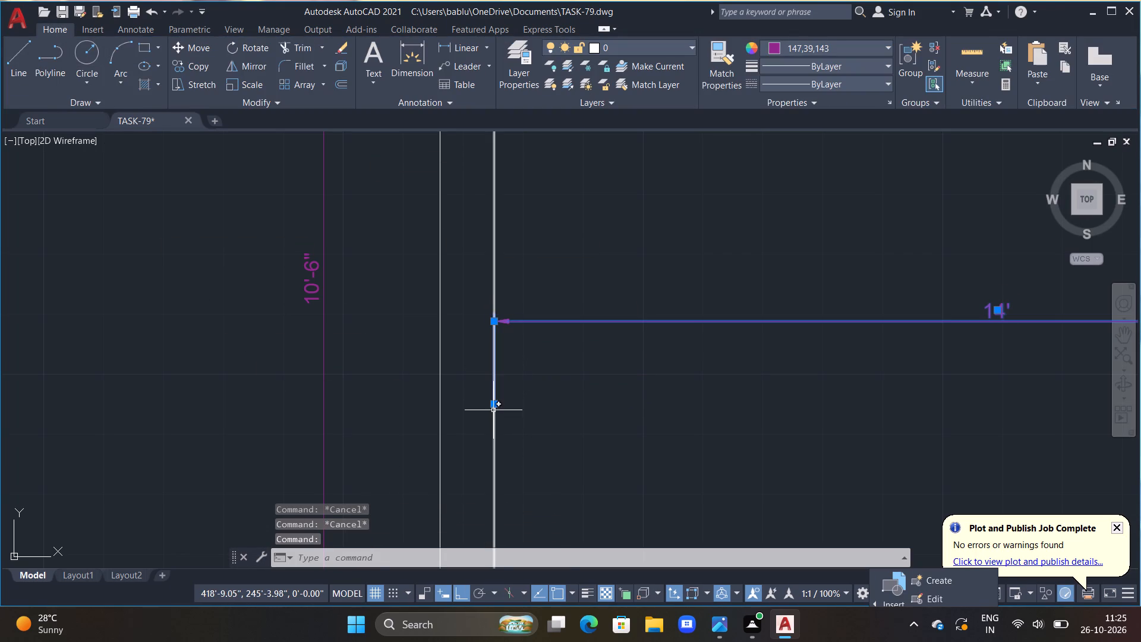
{"action": "left_click", "coordinate": [494, 406]}
{"action": "left_click", "coordinate": [492, 320]}
{"action": "scroll", "coordinate": [647, 404], "scroll_direction": "down", "scroll_amount": 1}
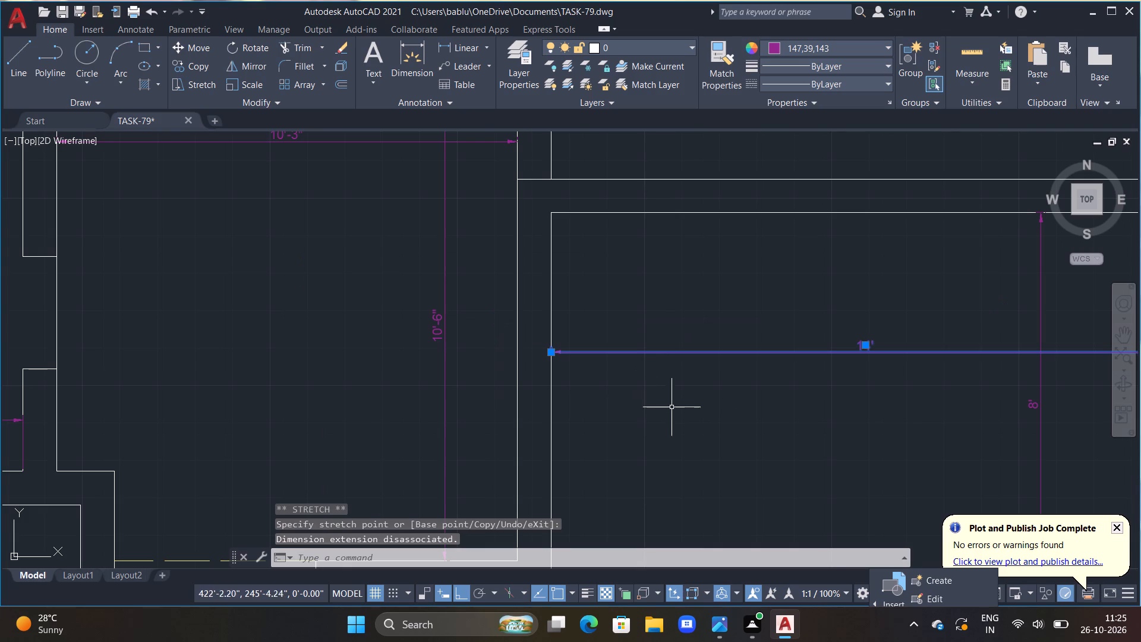
{"action": "middle_click_drag", "start_coordinate": [929, 449], "coordinate": [459, 395]}
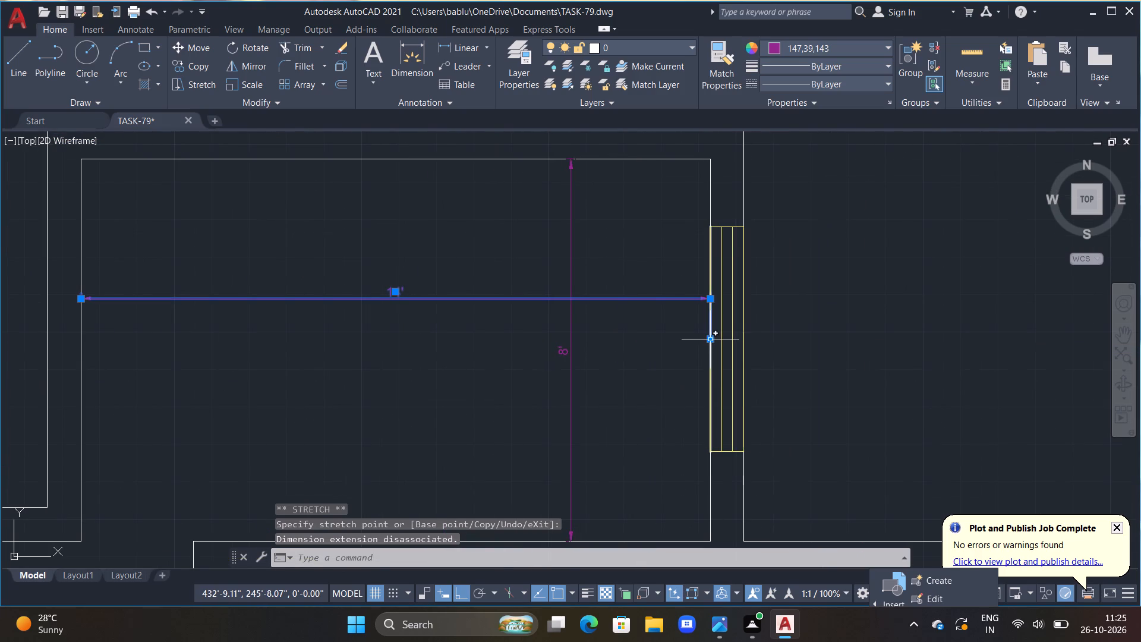
{"action": "left_click", "coordinate": [711, 341]}
{"action": "left_click", "coordinate": [713, 301]}
{"action": "key", "text": "Escape"}
{"action": "key", "text": "Escape"}
{"action": "scroll", "coordinate": [690, 366], "scroll_direction": "down", "scroll_amount": 1}
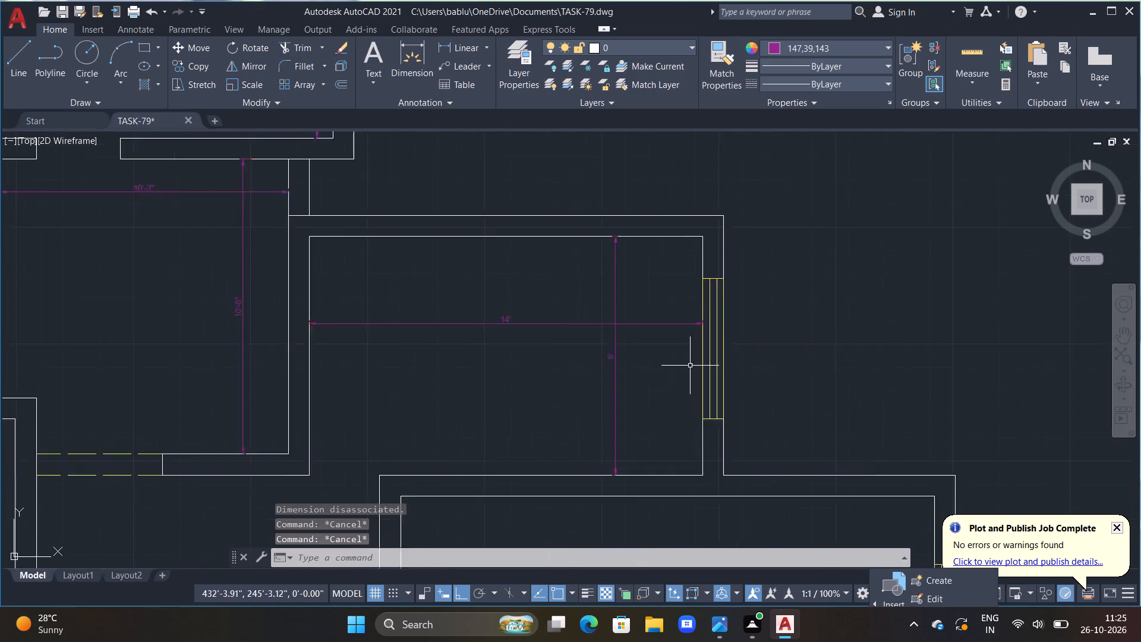
Add a 19' interior width dimension near the north wall of the large room south of the 14' wide room.
{"action": "scroll", "coordinate": [688, 373], "scroll_direction": "down", "scroll_amount": 1}
{"action": "middle_click_drag", "start_coordinate": [603, 439], "coordinate": [623, 367]}
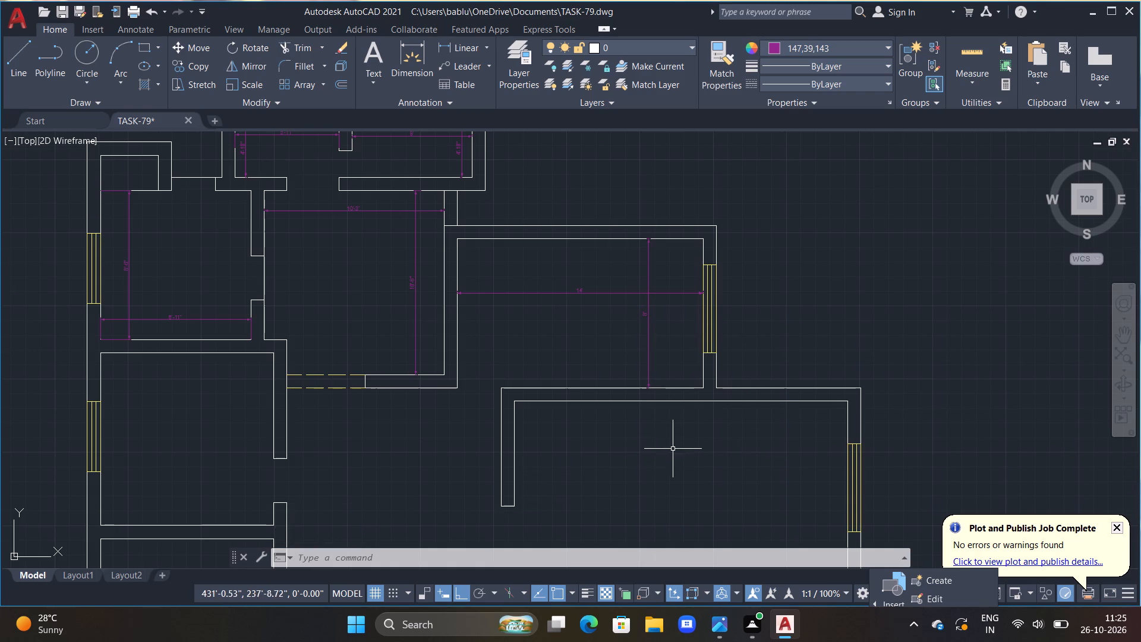
{"action": "middle_click_drag", "start_coordinate": [681, 440], "coordinate": [693, 355]}
{"action": "scroll", "coordinate": [693, 358], "scroll_direction": "down", "scroll_amount": 1}
{"action": "middle_click_drag", "start_coordinate": [682, 430], "coordinate": [658, 348]}
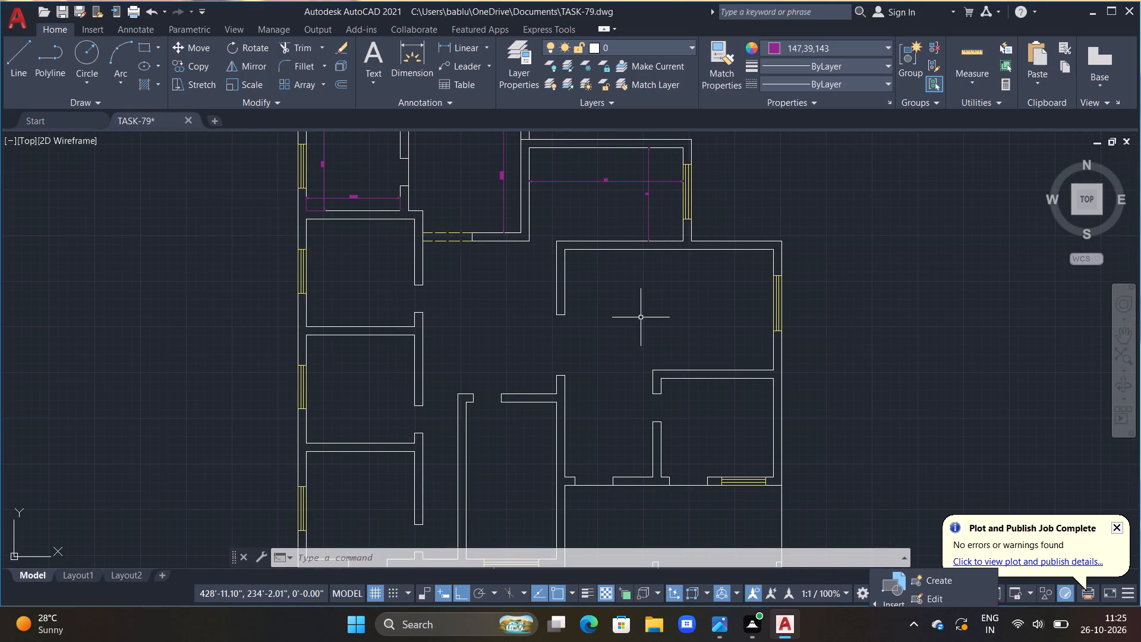
{"action": "left_click", "coordinate": [409, 49]}
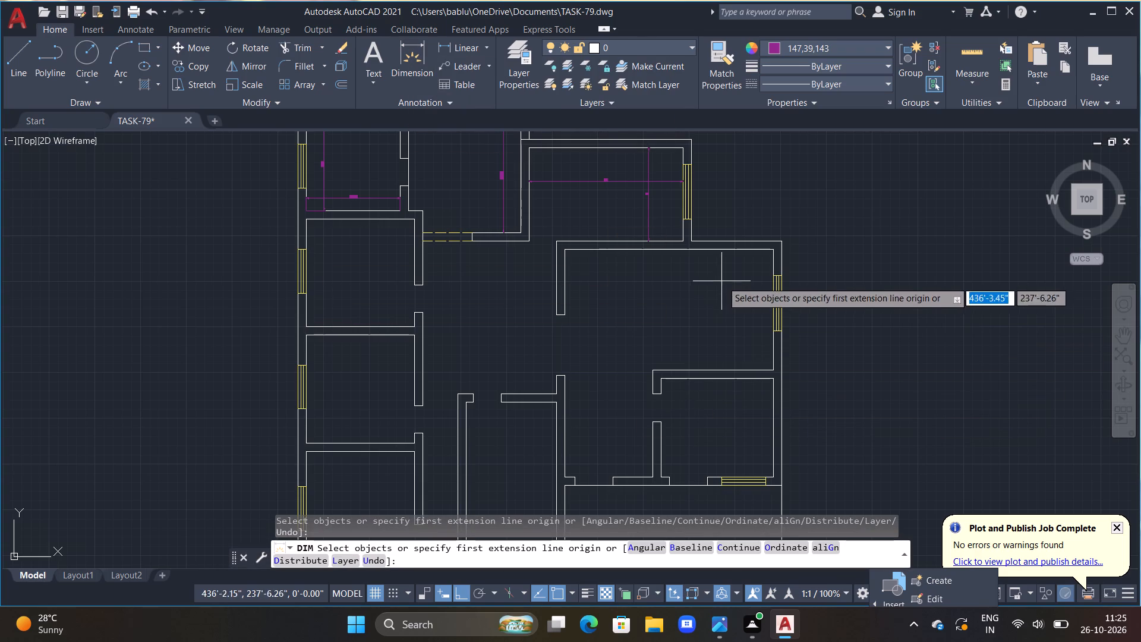
{"action": "left_click_drag", "start_coordinate": [771, 276], "coordinate": [756, 278]}
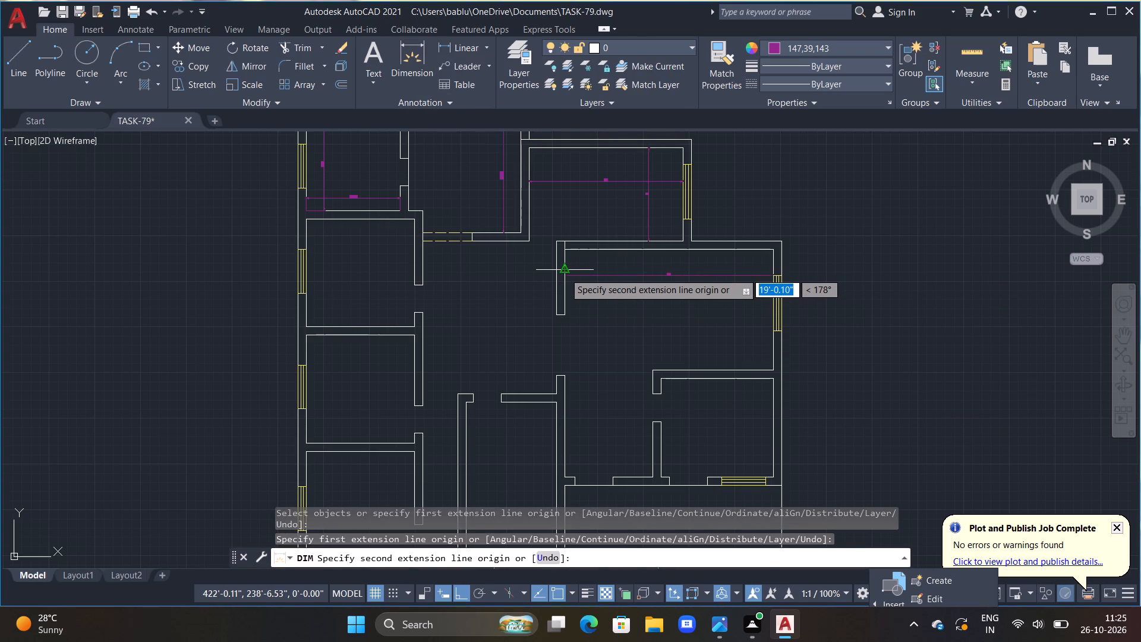
{"action": "left_click", "coordinate": [565, 276]}
{"action": "scroll", "coordinate": [638, 278], "scroll_direction": "up", "scroll_amount": 3}
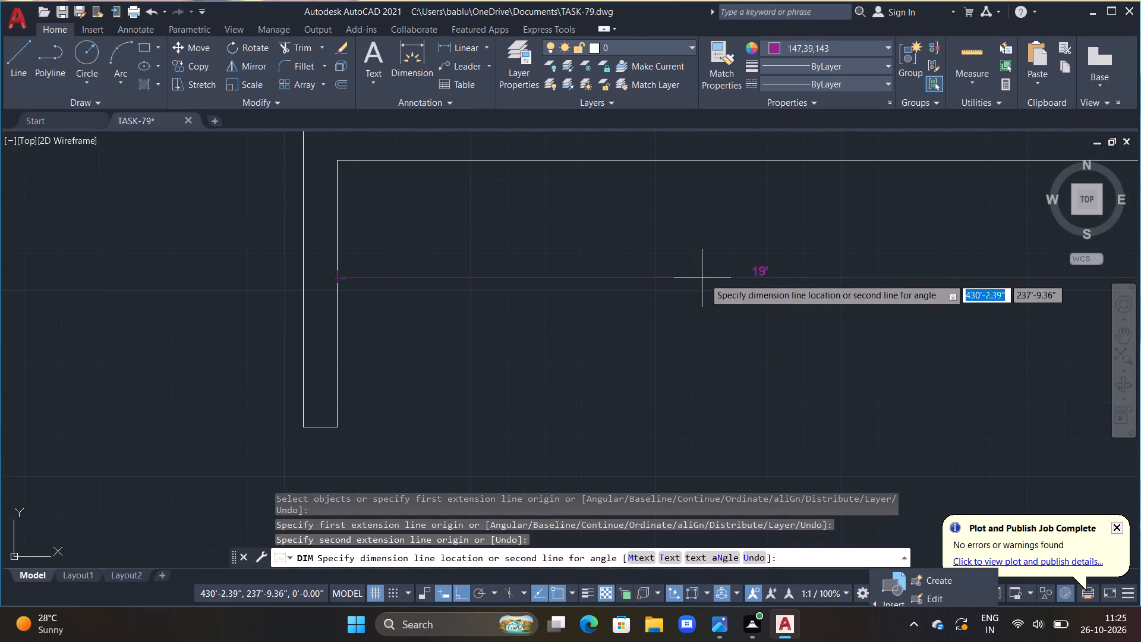
{"action": "left_click", "coordinate": [721, 238]}
Add an 11' interior height dimension near the east wall of the 19' wide room.
{"action": "scroll", "coordinate": [707, 287], "scroll_direction": "down", "scroll_amount": 2}
{"action": "middle_click_drag", "start_coordinate": [753, 306], "coordinate": [606, 260]}
{"action": "left_click", "coordinate": [421, 56]}
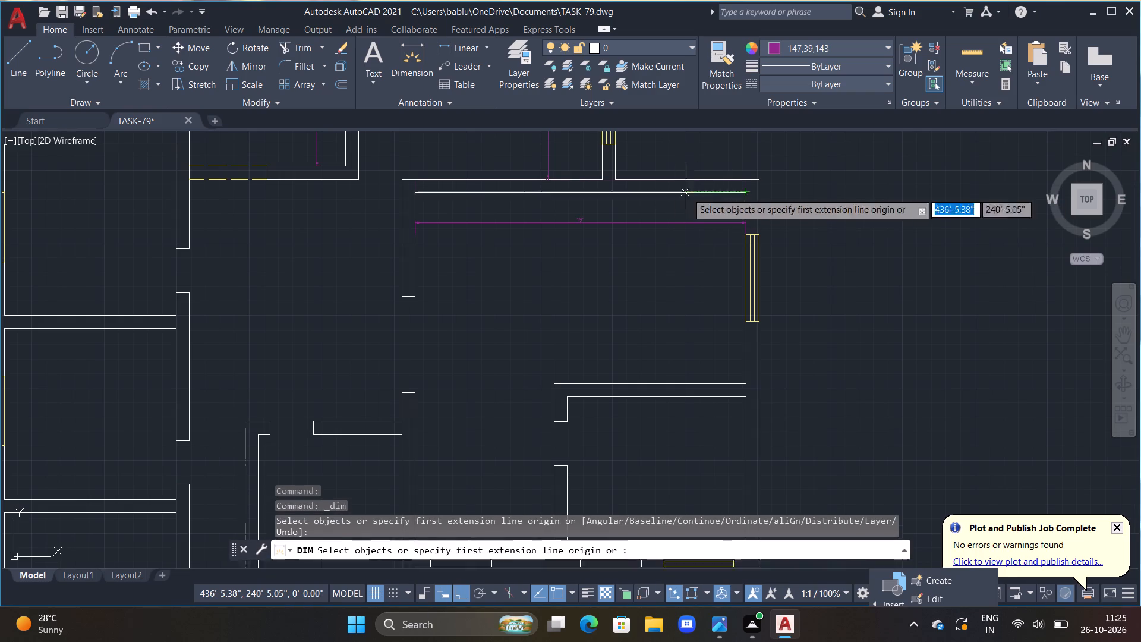
{"action": "left_click", "coordinate": [746, 190]}
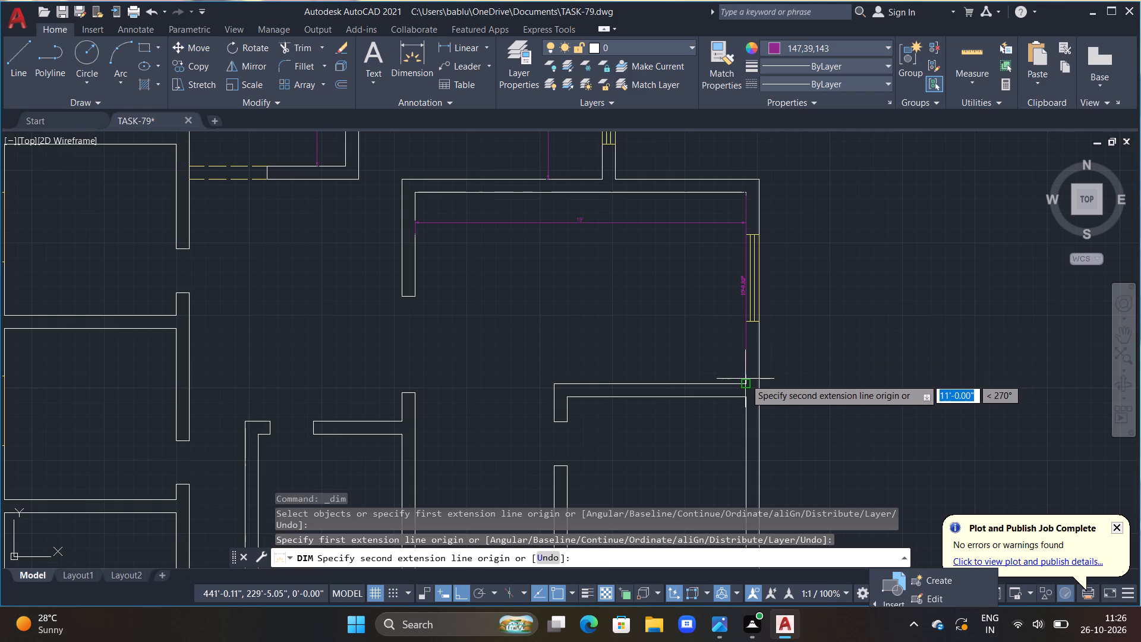
{"action": "double_click", "coordinate": [745, 382]}
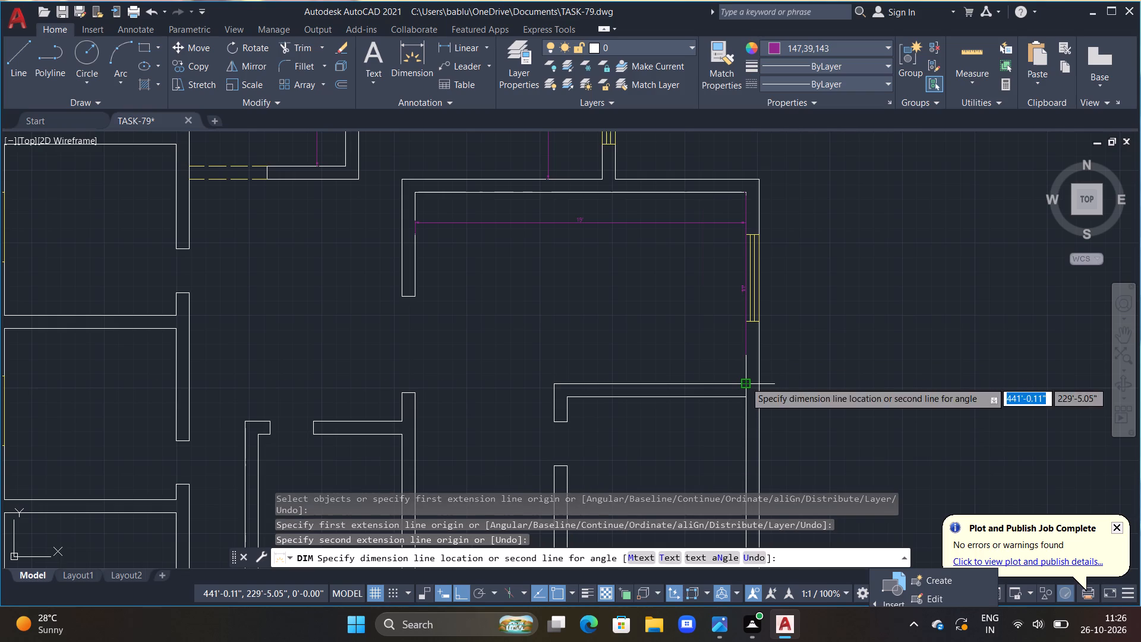
{"action": "left_click", "coordinate": [703, 384]}
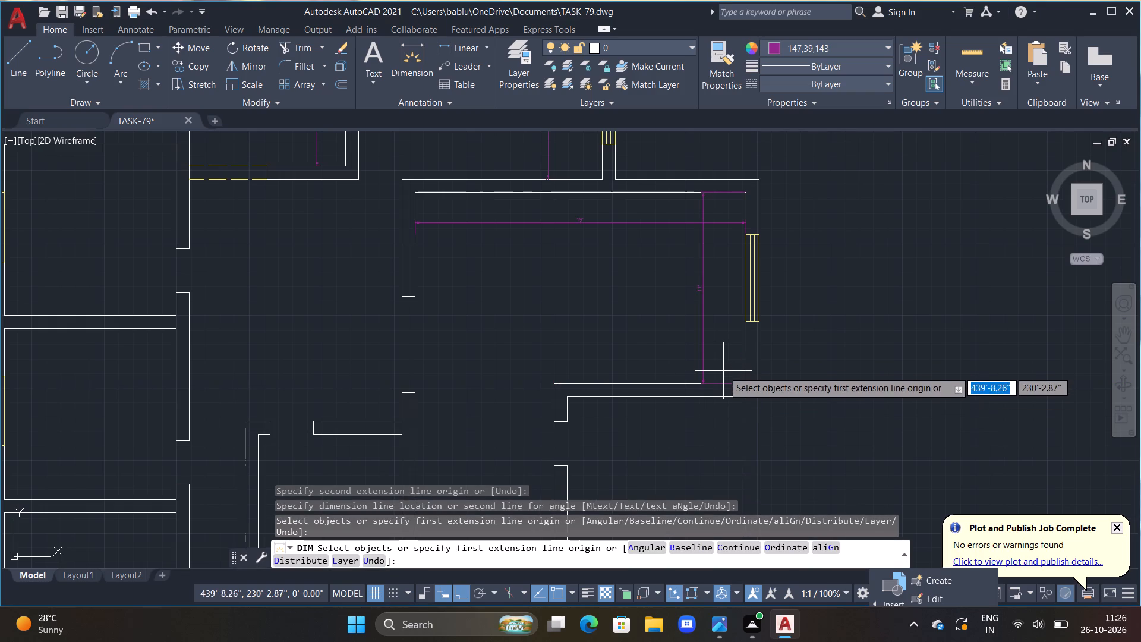
{"action": "key", "text": "Escape"}
{"action": "key", "text": "Escape"}
Shorten the south extension line of the 11' height dimension by moving its origin onto the dimension line.
{"action": "scroll", "coordinate": [734, 384], "scroll_direction": "up", "scroll_amount": 2}
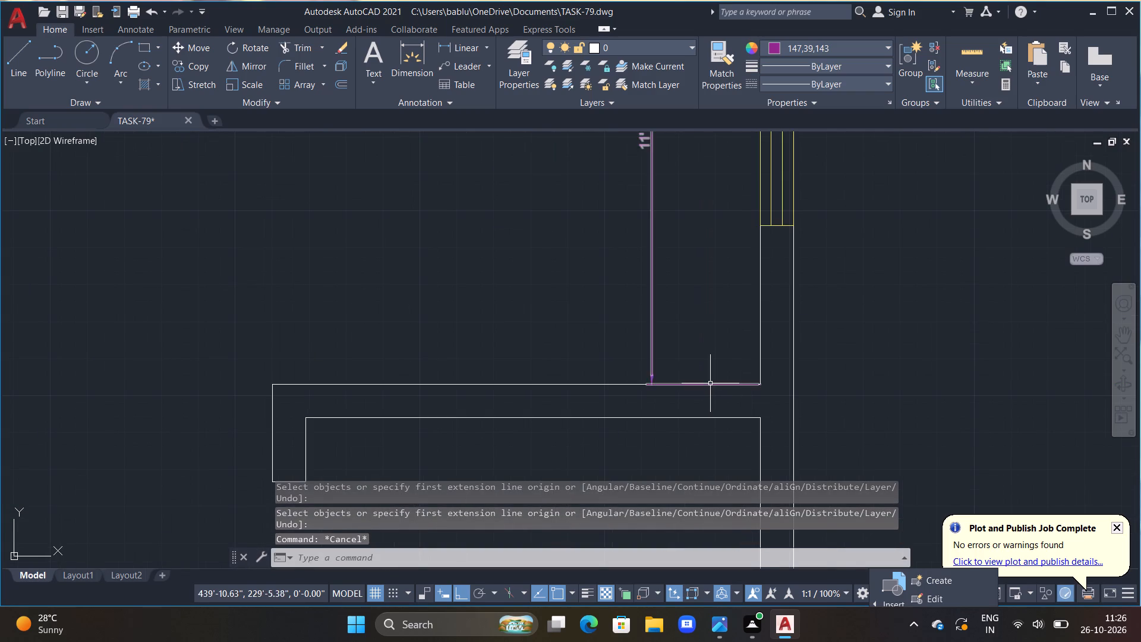
{"action": "left_click", "coordinate": [710, 383]}
{"action": "left_click", "coordinate": [759, 386]}
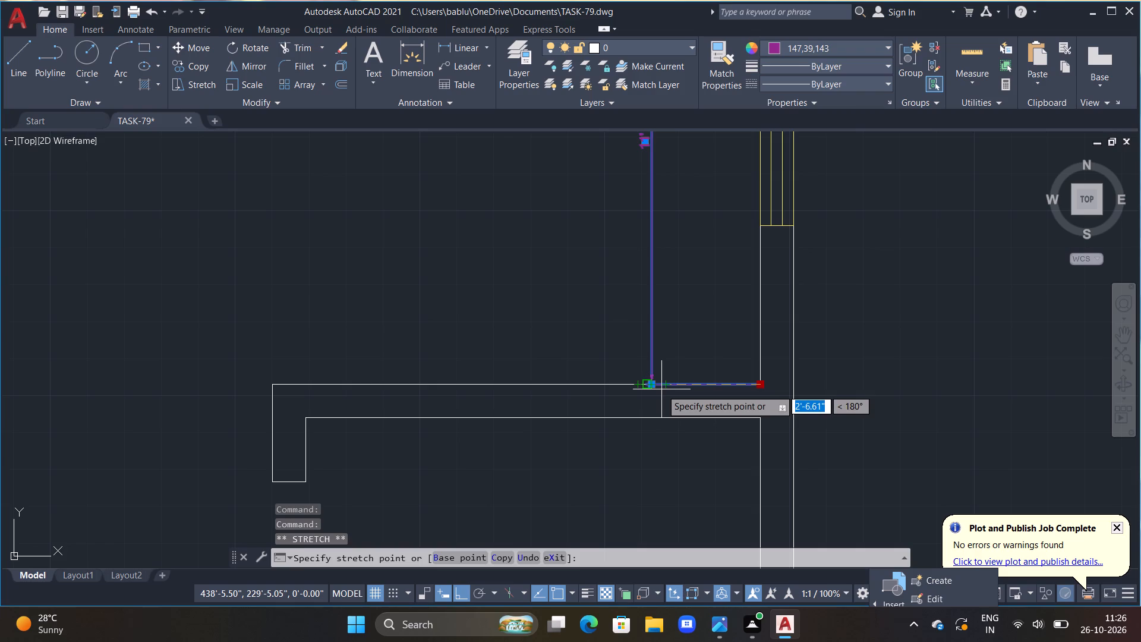
{"action": "left_click", "coordinate": [651, 387]}
{"action": "key", "text": "Escape"}
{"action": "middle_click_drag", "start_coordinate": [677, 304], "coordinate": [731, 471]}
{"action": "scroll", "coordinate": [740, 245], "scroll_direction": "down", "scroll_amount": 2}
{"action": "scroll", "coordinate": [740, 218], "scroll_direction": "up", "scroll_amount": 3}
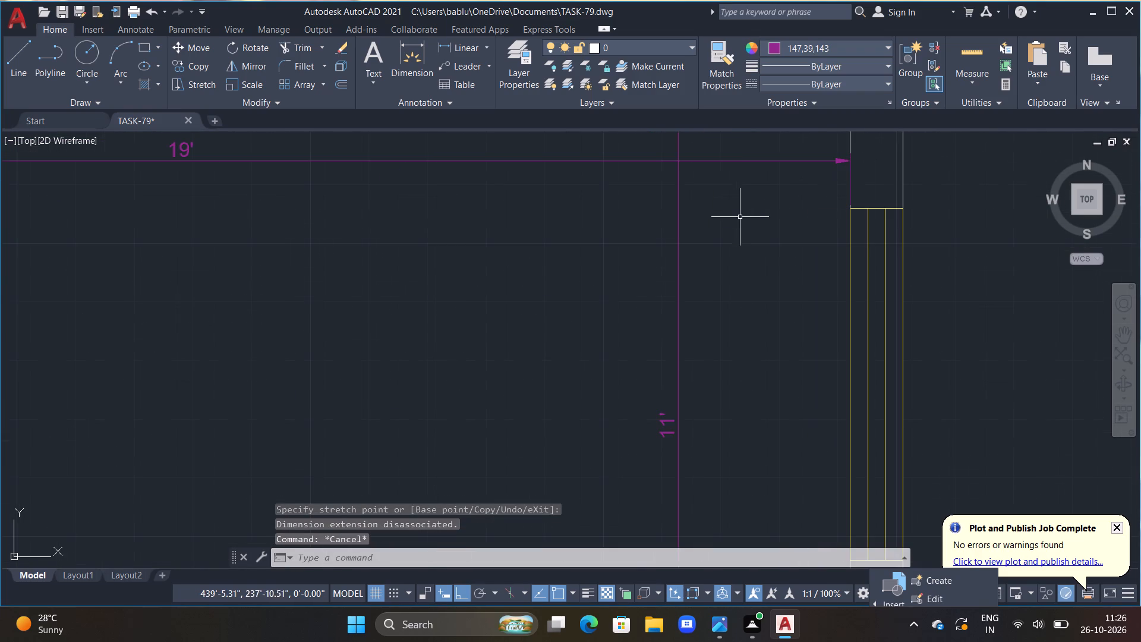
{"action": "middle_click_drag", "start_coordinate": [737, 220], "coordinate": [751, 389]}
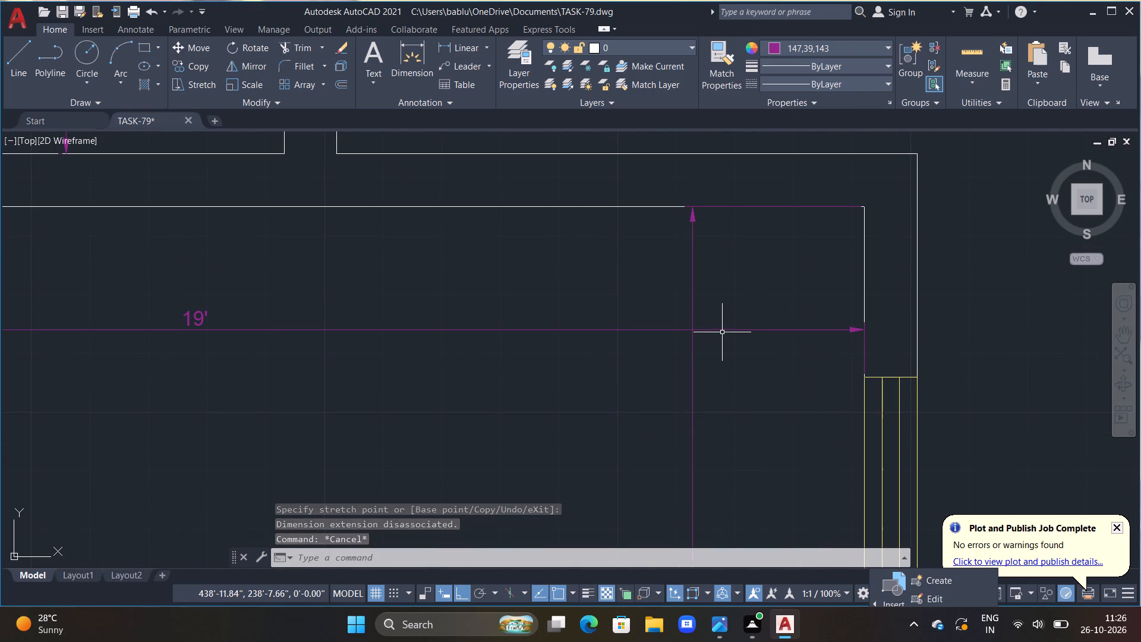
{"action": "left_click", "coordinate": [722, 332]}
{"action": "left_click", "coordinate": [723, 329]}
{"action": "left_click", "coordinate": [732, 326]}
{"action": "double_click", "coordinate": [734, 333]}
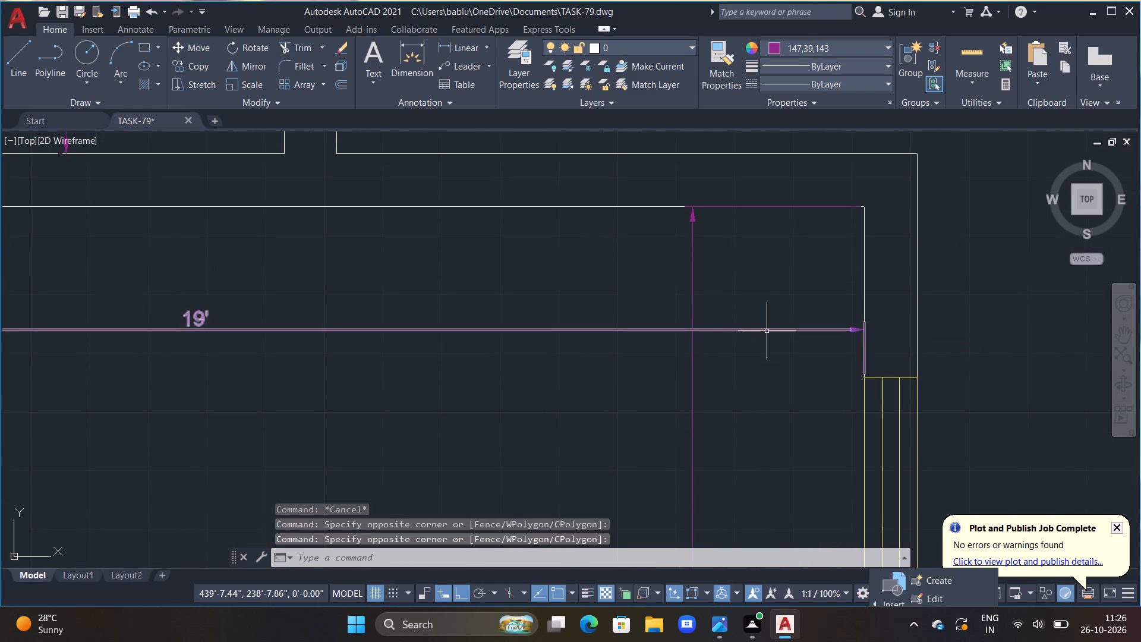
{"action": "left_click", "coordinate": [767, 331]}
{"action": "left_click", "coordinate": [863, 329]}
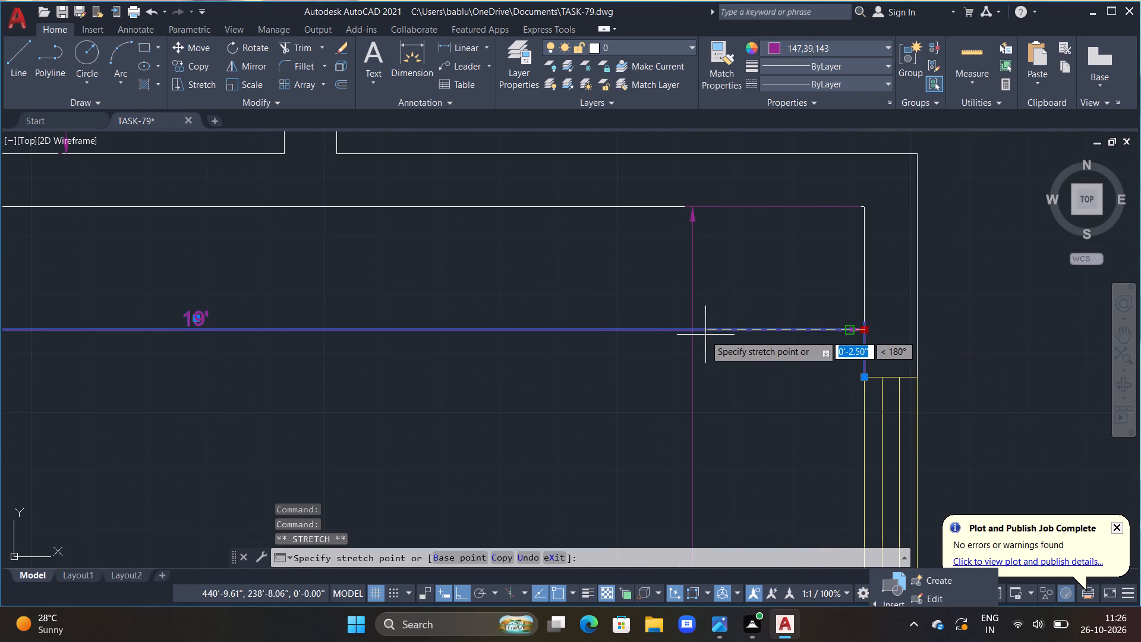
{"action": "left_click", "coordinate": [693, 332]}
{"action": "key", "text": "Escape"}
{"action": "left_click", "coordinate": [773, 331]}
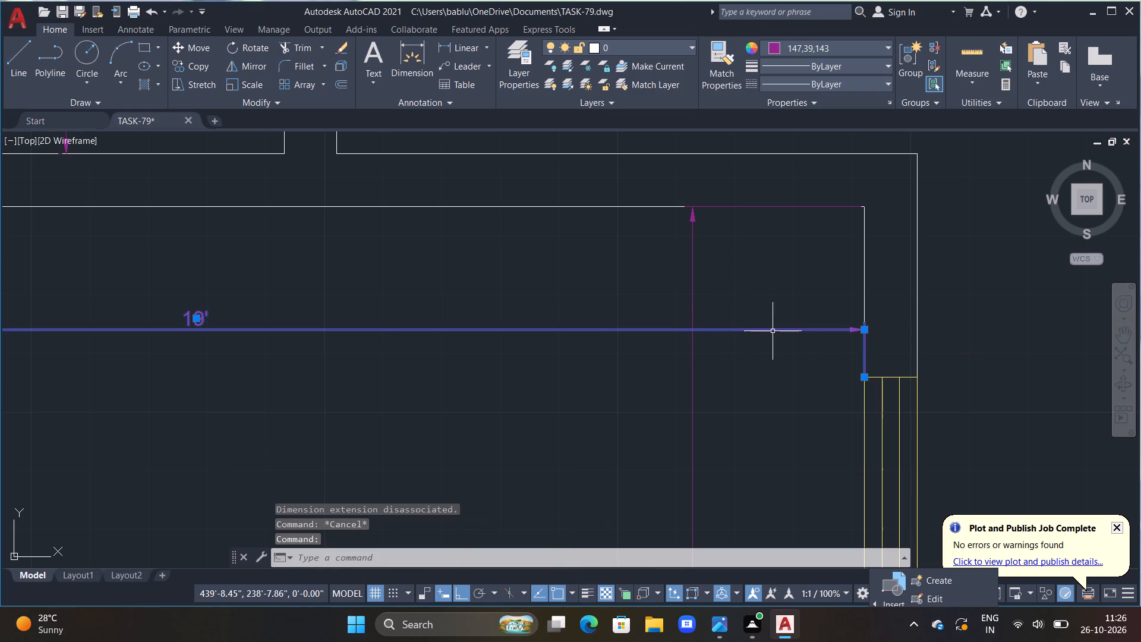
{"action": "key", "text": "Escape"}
Shorten the north extension line of the 11' height dimension by moving its origin onto the dimension line.
{"action": "scroll", "coordinate": [679, 373], "scroll_direction": "down", "scroll_amount": 2}
{"action": "middle_click_drag", "start_coordinate": [699, 383], "coordinate": [746, 311]}
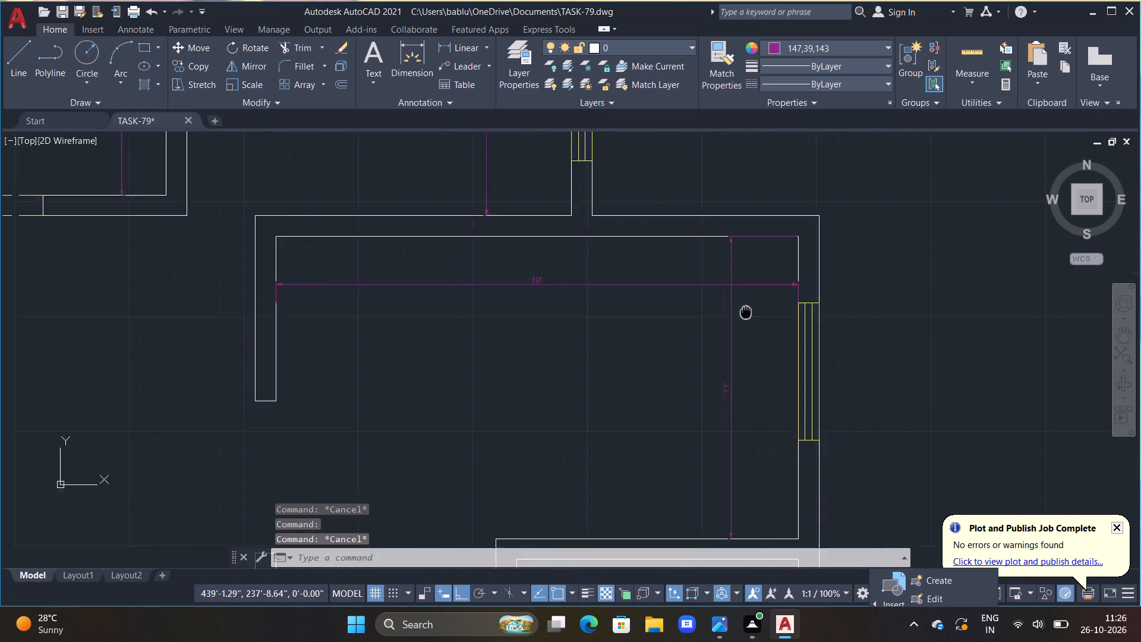
{"action": "middle_click_drag", "start_coordinate": [746, 311], "coordinate": [759, 279]}
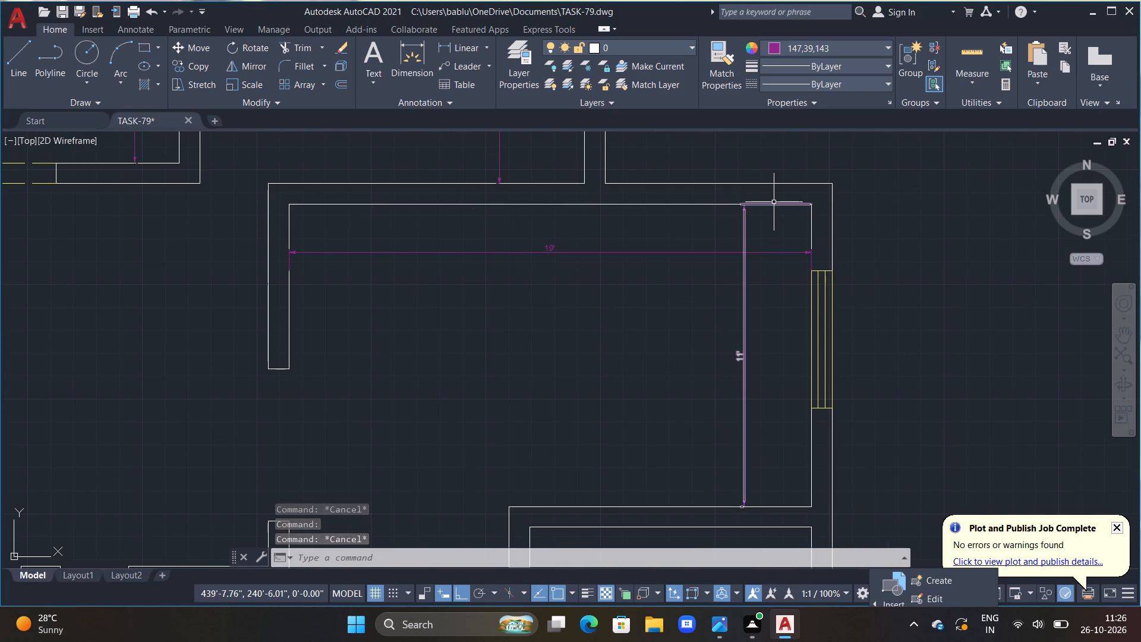
{"action": "left_click", "coordinate": [774, 202]}
{"action": "left_click", "coordinate": [815, 204]}
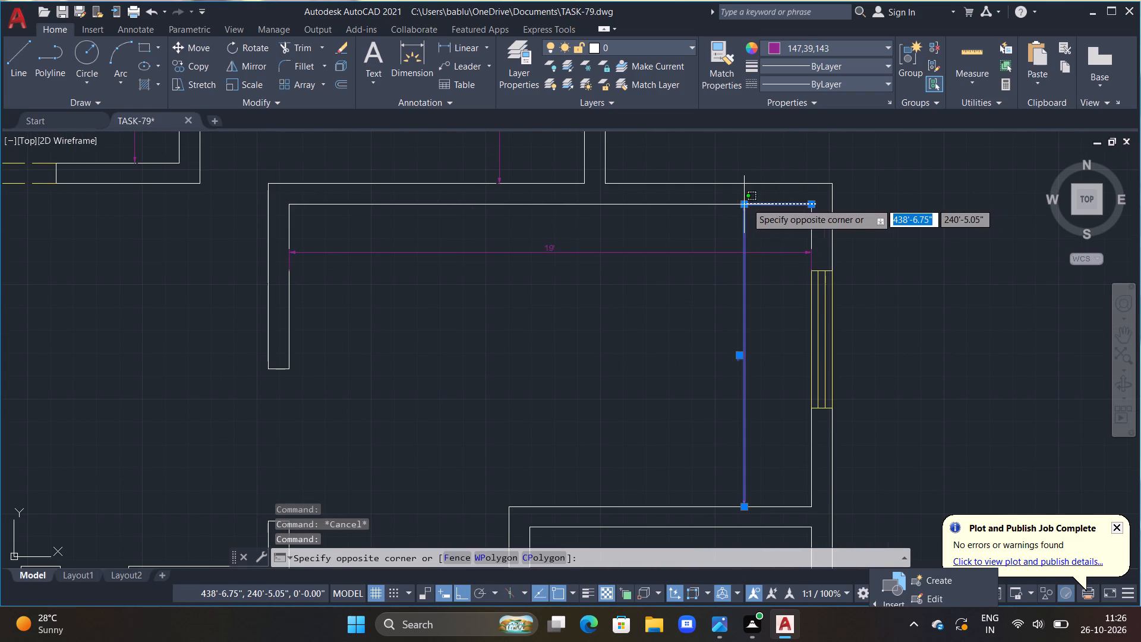
{"action": "left_click", "coordinate": [745, 204]}
{"action": "key", "text": "Escape"}
{"action": "left_click", "coordinate": [778, 202]}
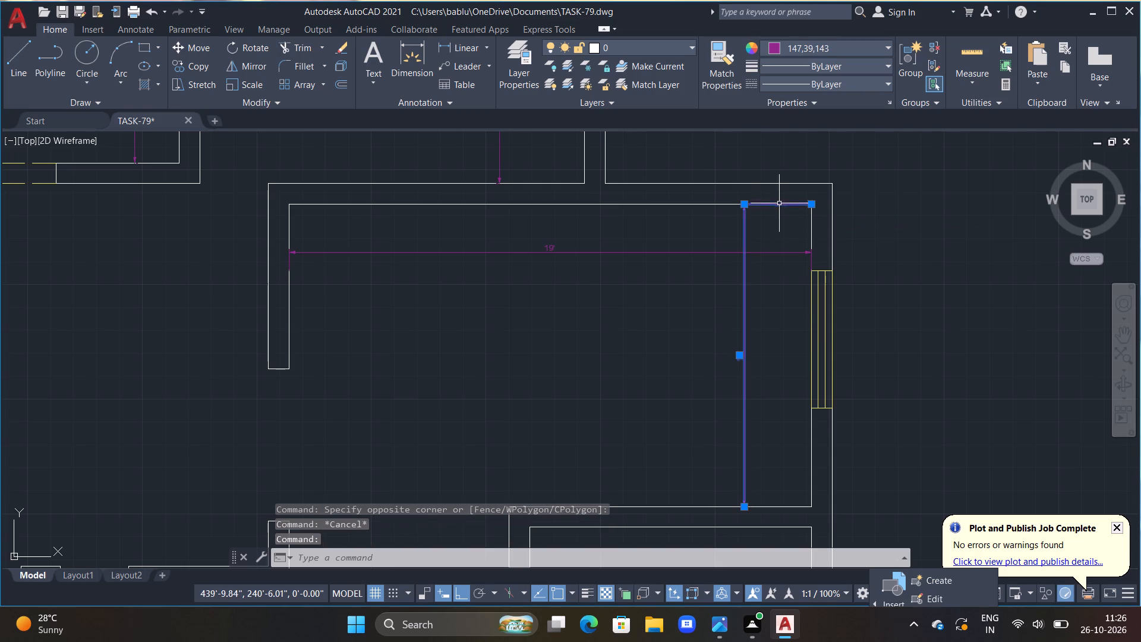
{"action": "left_click", "coordinate": [814, 204]}
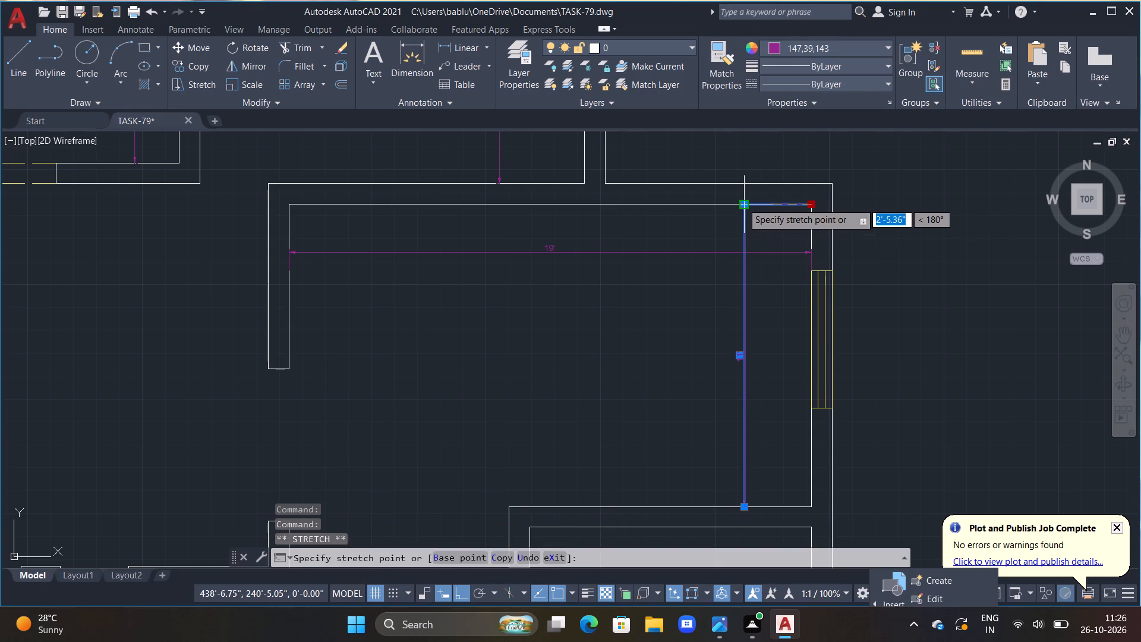
{"action": "double_click", "coordinate": [742, 203]}
{"action": "scroll", "coordinate": [657, 282], "scroll_direction": "down", "scroll_amount": 1}
{"action": "middle_click_drag", "start_coordinate": [646, 300], "coordinate": [647, 300]}
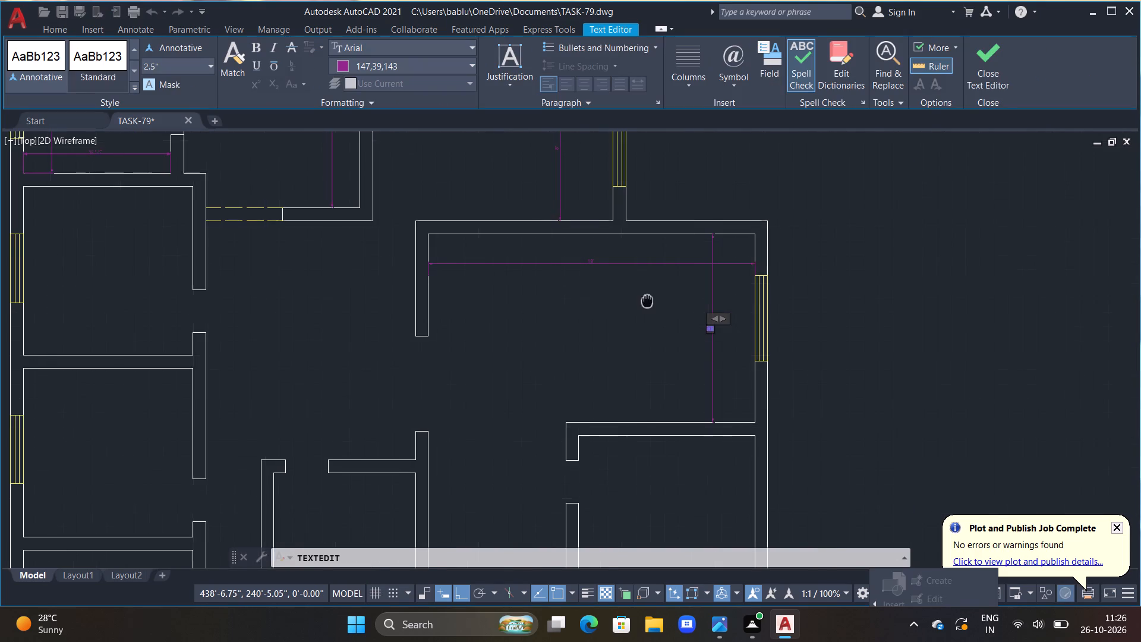
{"action": "middle_click_drag", "start_coordinate": [647, 300], "coordinate": [665, 271]}
{"action": "scroll", "coordinate": [783, 229], "scroll_direction": "up", "scroll_amount": 2}
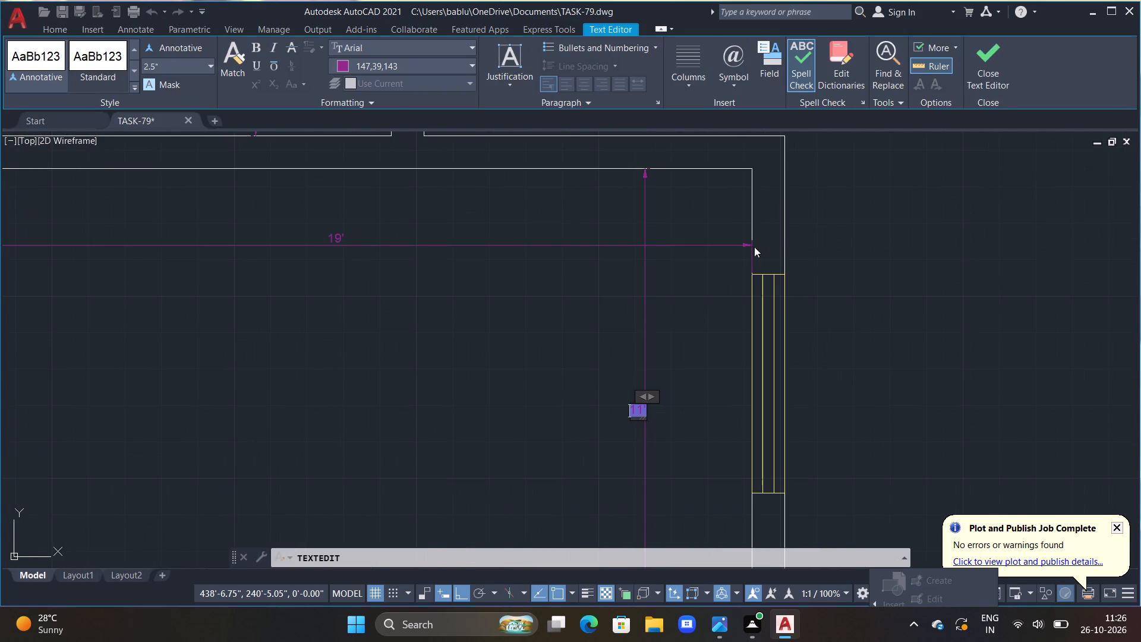
{"action": "double_click", "coordinate": [748, 247]}
{"action": "key", "text": "Escape"}
Shorten both extension lines of the large room's 19' width dimension, moving their origins onto the dimension line.
{"action": "left_click", "coordinate": [750, 257]}
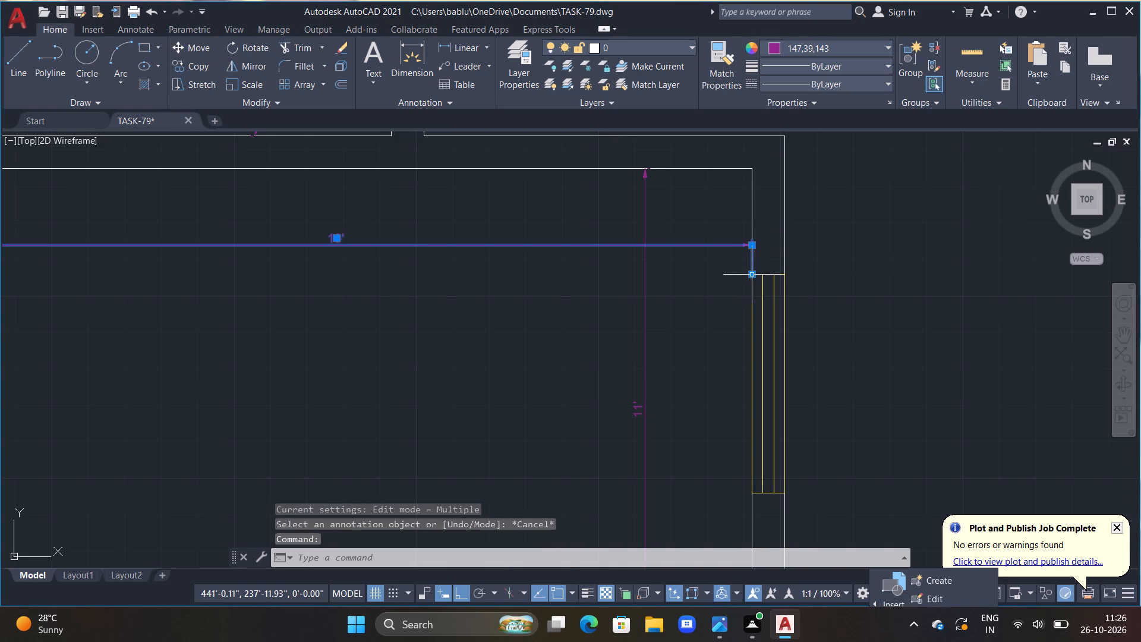
{"action": "left_click", "coordinate": [751, 274]}
{"action": "left_click", "coordinate": [752, 249]}
{"action": "scroll", "coordinate": [573, 291], "scroll_direction": "down", "scroll_amount": 2}
{"action": "key", "text": "Escape"}
{"action": "middle_click_drag", "start_coordinate": [554, 295], "coordinate": [872, 262]}
{"action": "scroll", "coordinate": [668, 251], "scroll_direction": "up", "scroll_amount": 3}
{"action": "middle_click_drag", "start_coordinate": [578, 247], "coordinate": [604, 315]}
{"action": "scroll", "coordinate": [604, 315], "scroll_direction": "up", "scroll_amount": 2}
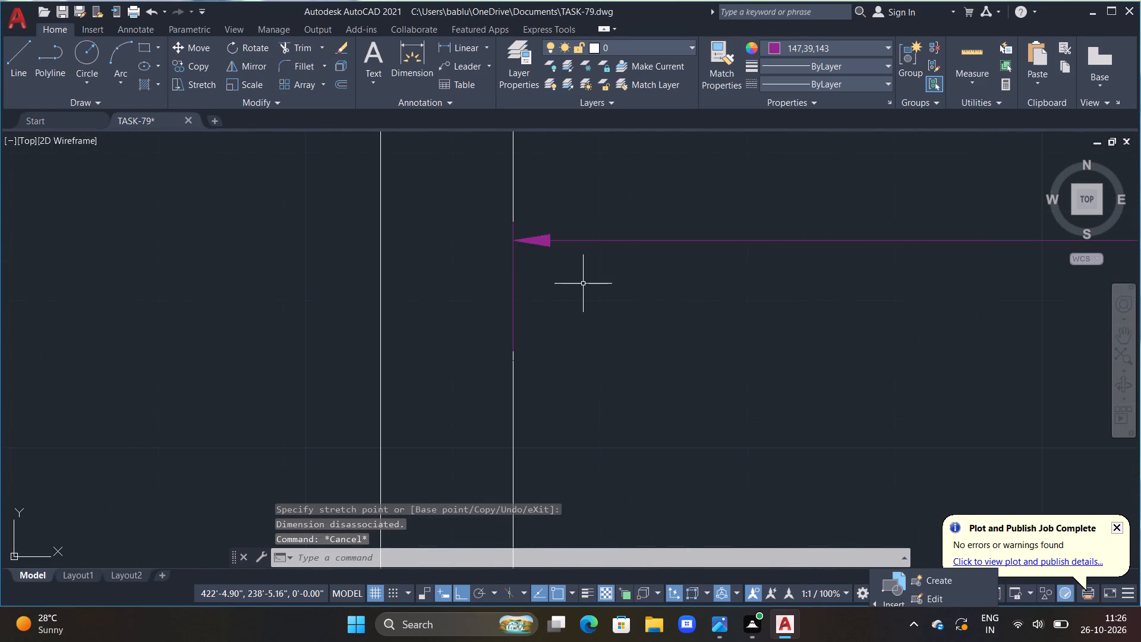
{"action": "left_click", "coordinate": [513, 265]}
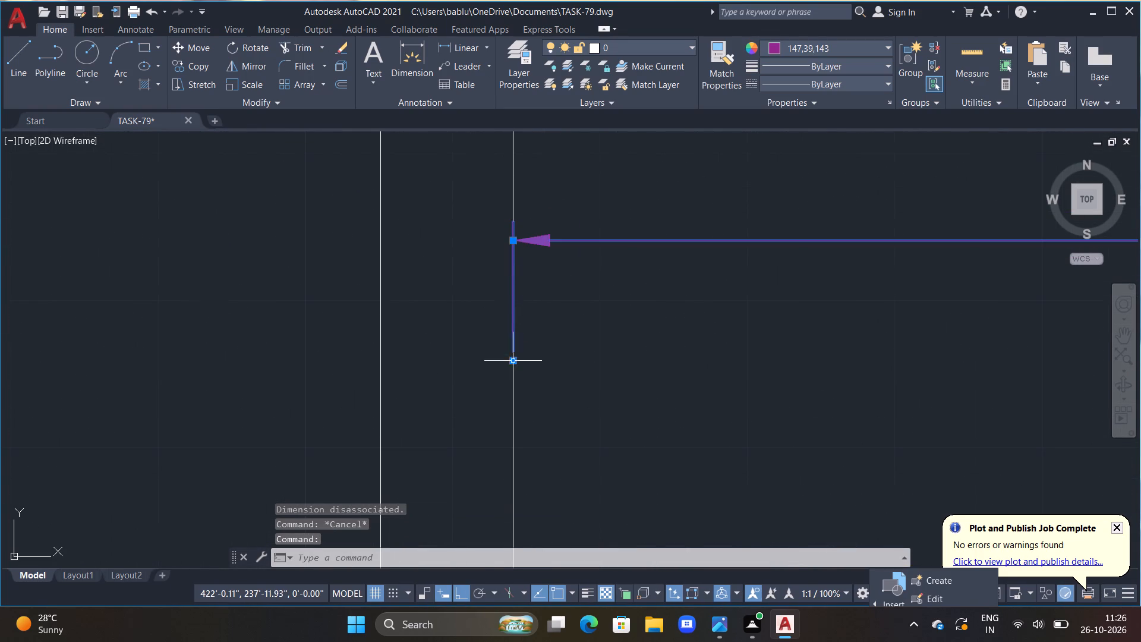
{"action": "left_click", "coordinate": [514, 361]}
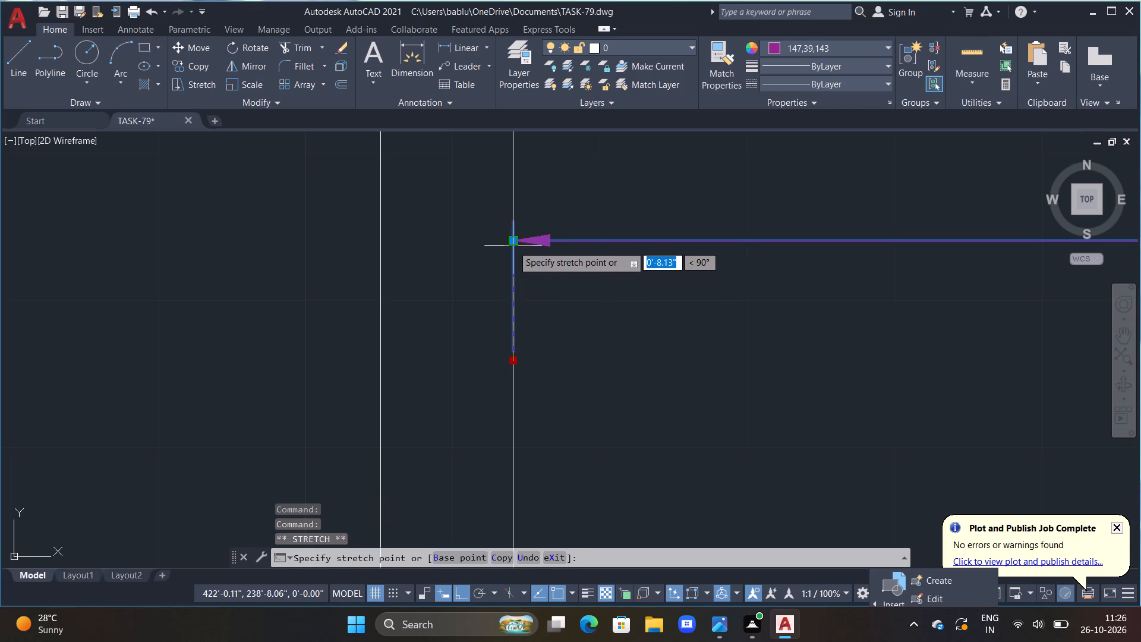
{"action": "left_click", "coordinate": [513, 246]}
{"action": "key", "text": "Escape"}
Add a 9'-10.27" interior width dimension near the south wall of the west room directly below the 6'-11" wide room.
{"action": "scroll", "coordinate": [559, 300], "scroll_direction": "down", "scroll_amount": 4}
{"action": "scroll", "coordinate": [639, 357], "scroll_direction": "down", "scroll_amount": 2}
{"action": "middle_click_drag", "start_coordinate": [686, 364], "coordinate": [694, 226]}
{"action": "middle_click_drag", "start_coordinate": [694, 227], "coordinate": [689, 238]}
{"action": "middle_click_drag", "start_coordinate": [579, 207], "coordinate": [598, 246]}
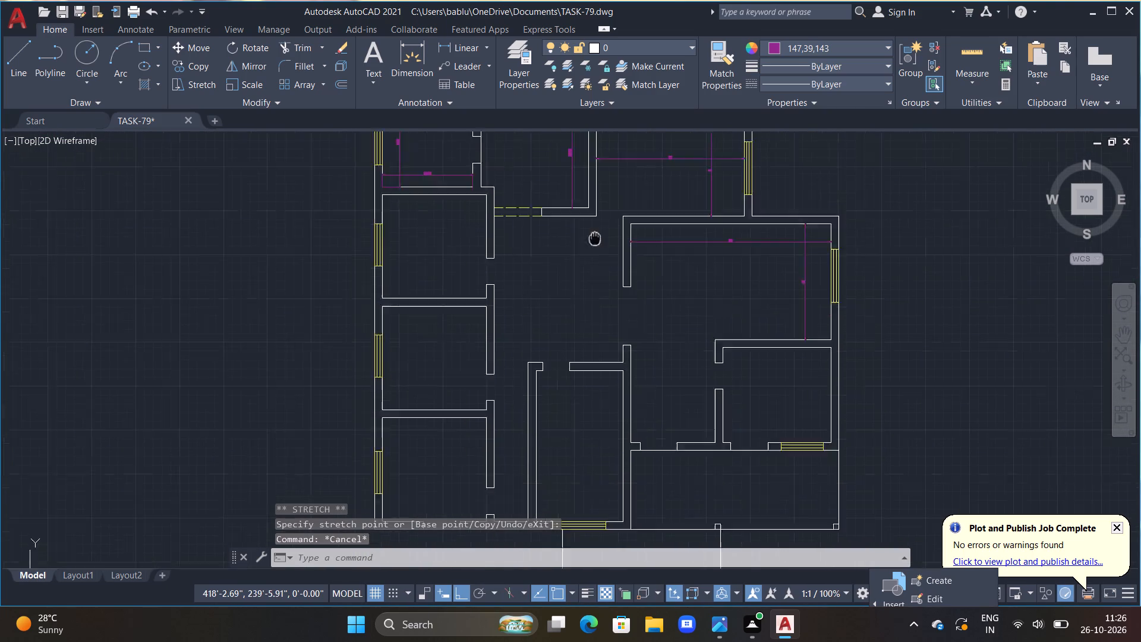
{"action": "middle_click_drag", "start_coordinate": [598, 246], "coordinate": [615, 340]}
{"action": "middle_click_drag", "start_coordinate": [615, 336], "coordinate": [616, 294]}
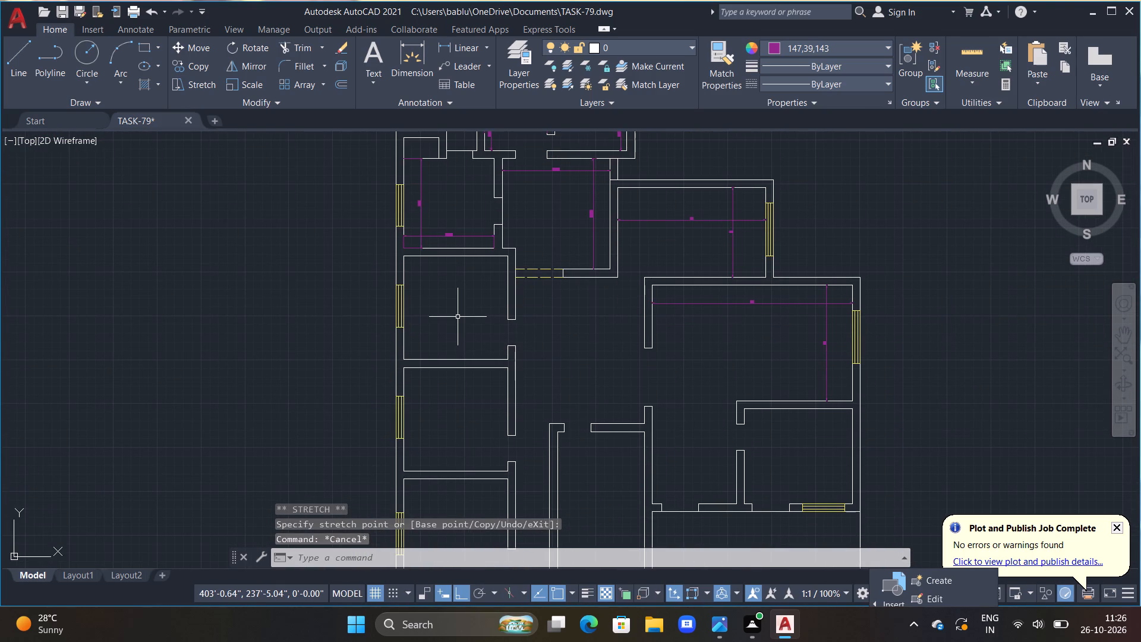
{"action": "scroll", "coordinate": [458, 311], "scroll_direction": "up", "scroll_amount": 1}
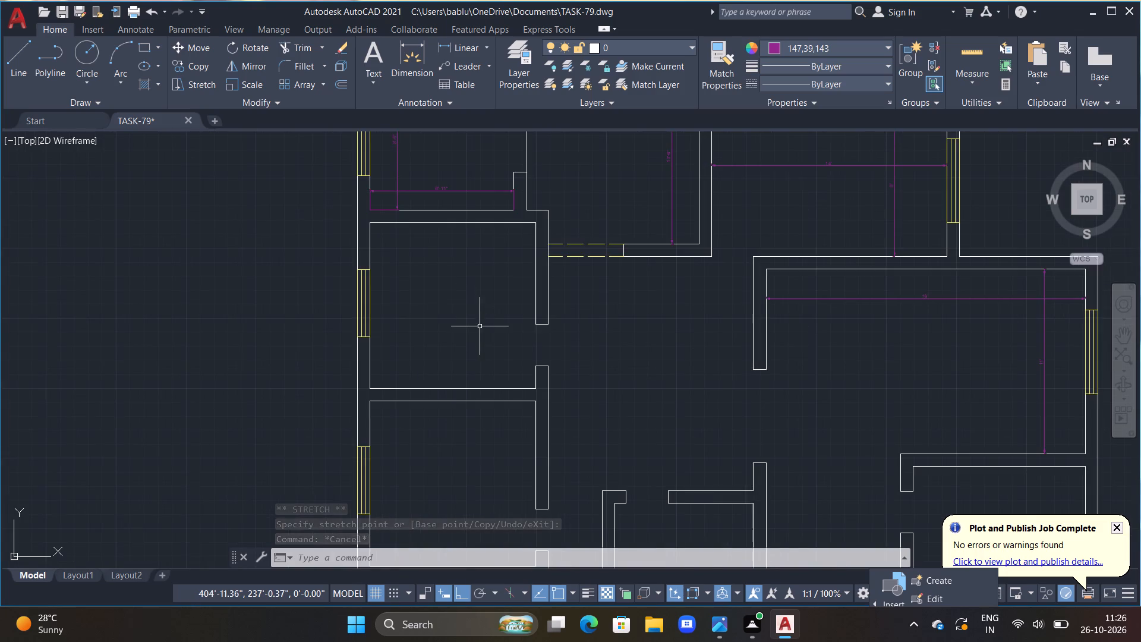
{"action": "scroll", "coordinate": [480, 331], "scroll_direction": "up", "scroll_amount": 1}
{"action": "left_click", "coordinate": [413, 61]}
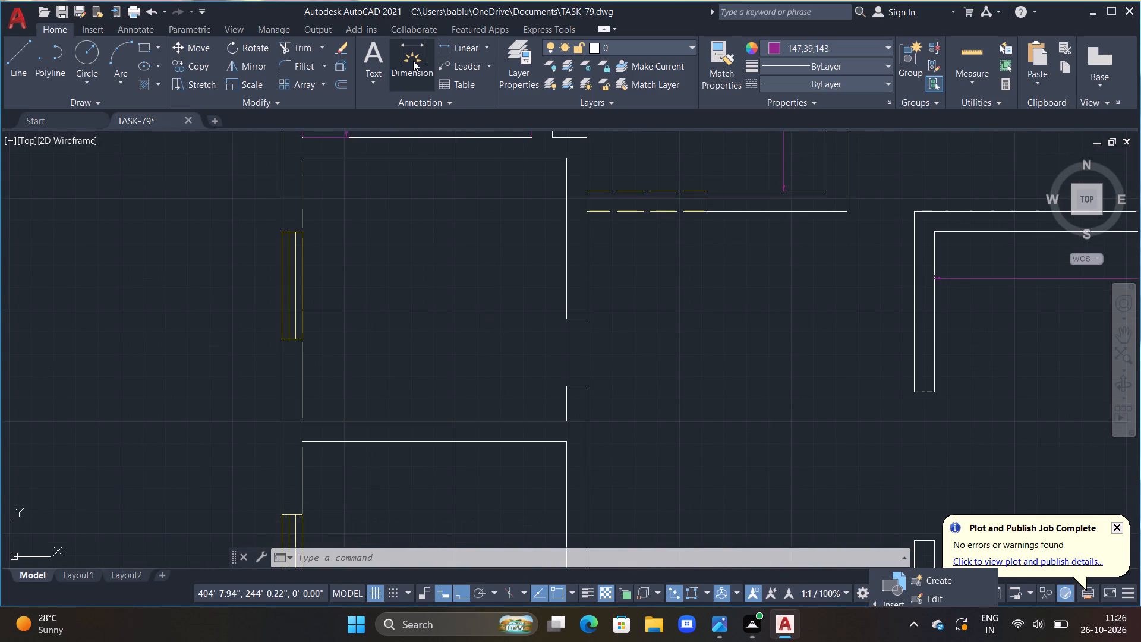
{"action": "left_click", "coordinate": [302, 421]}
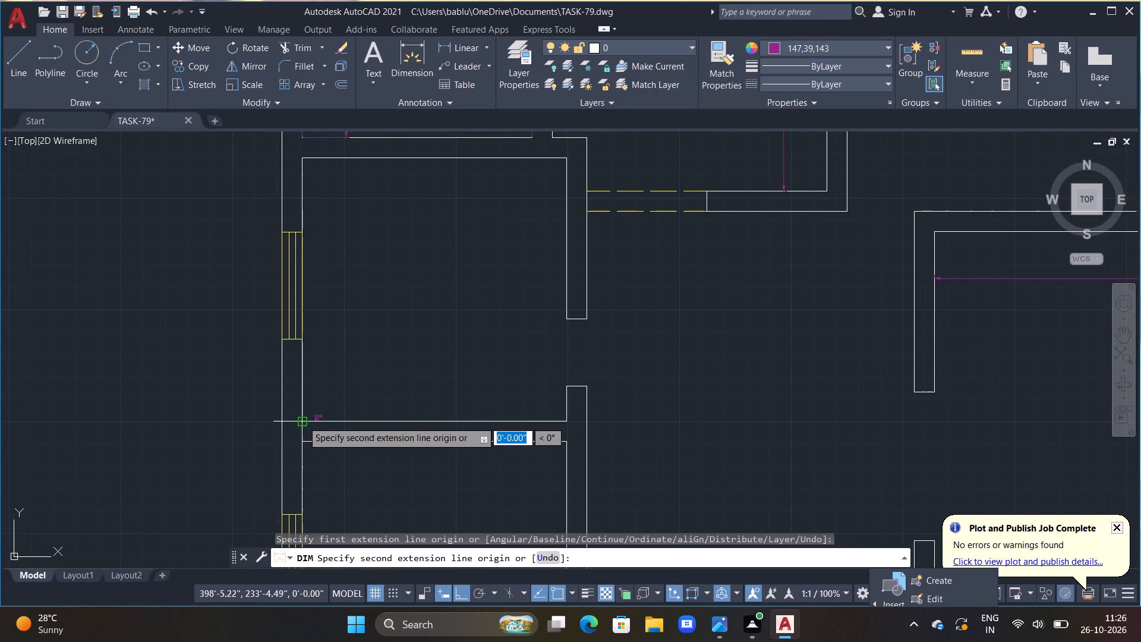
{"action": "left_click", "coordinate": [567, 421]}
{"action": "double_click", "coordinate": [566, 405]}
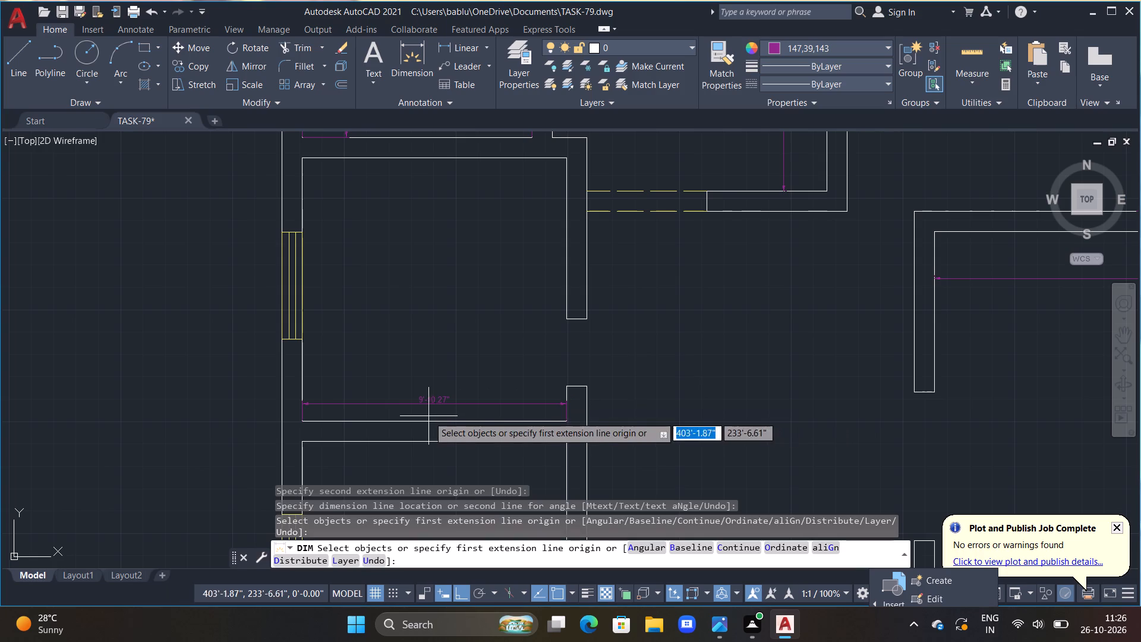
{"action": "key", "text": "Escape"}
{"action": "key", "text": "Escape"}
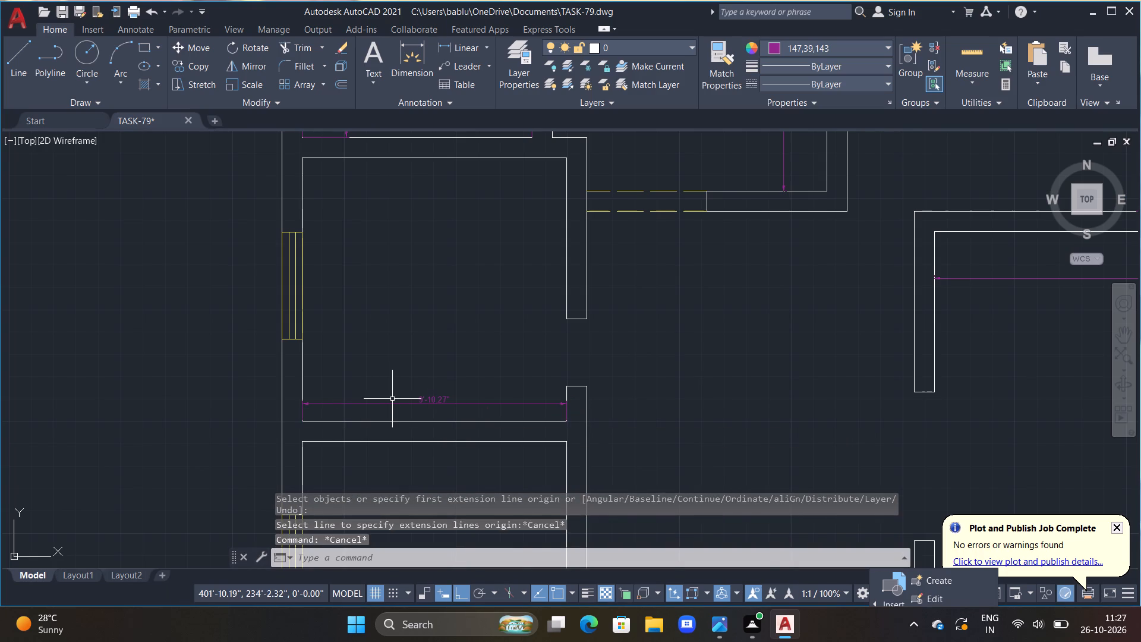
Override the text of this west room's new width dimension with 10'-8".
{"action": "double_click", "coordinate": [441, 399]}
{"action": "scroll", "coordinate": [441, 398], "scroll_direction": "up", "scroll_amount": 3}
{"action": "key", "text": "BackSpace"}
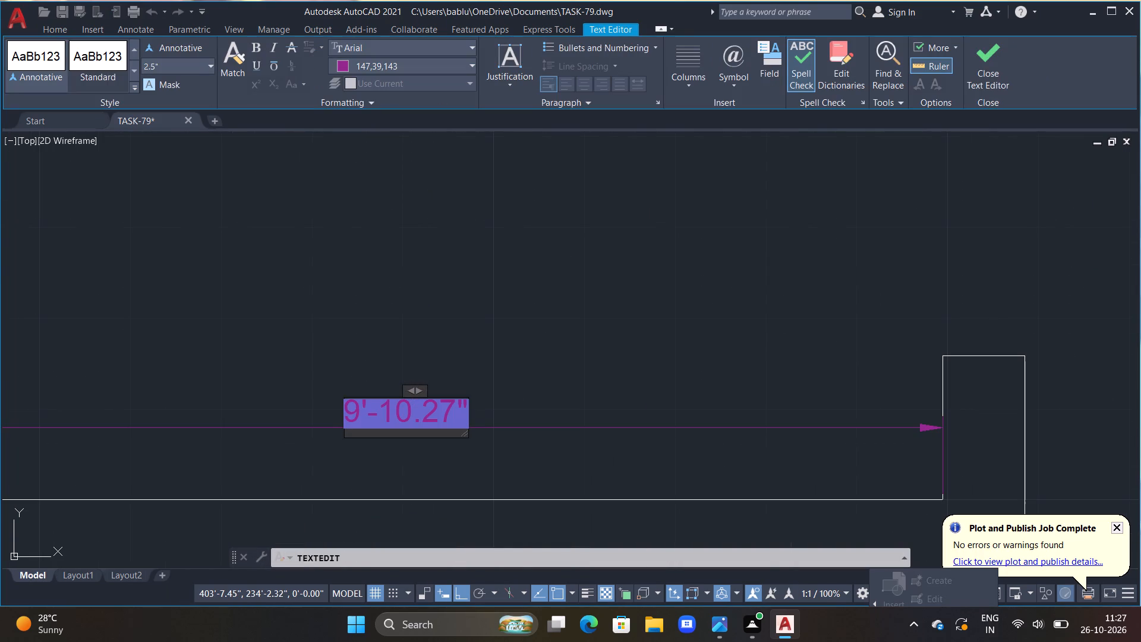
{"action": "key", "text": "Right"}
{"action": "key", "text": "BackSpace"}
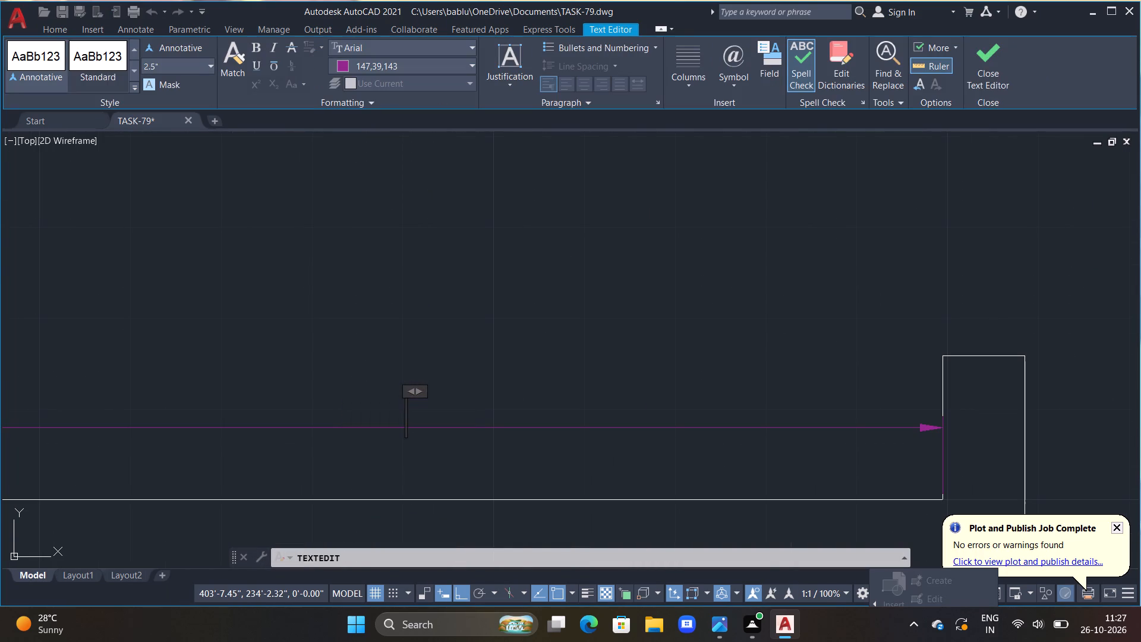
{"action": "type", "text": "10'-"}
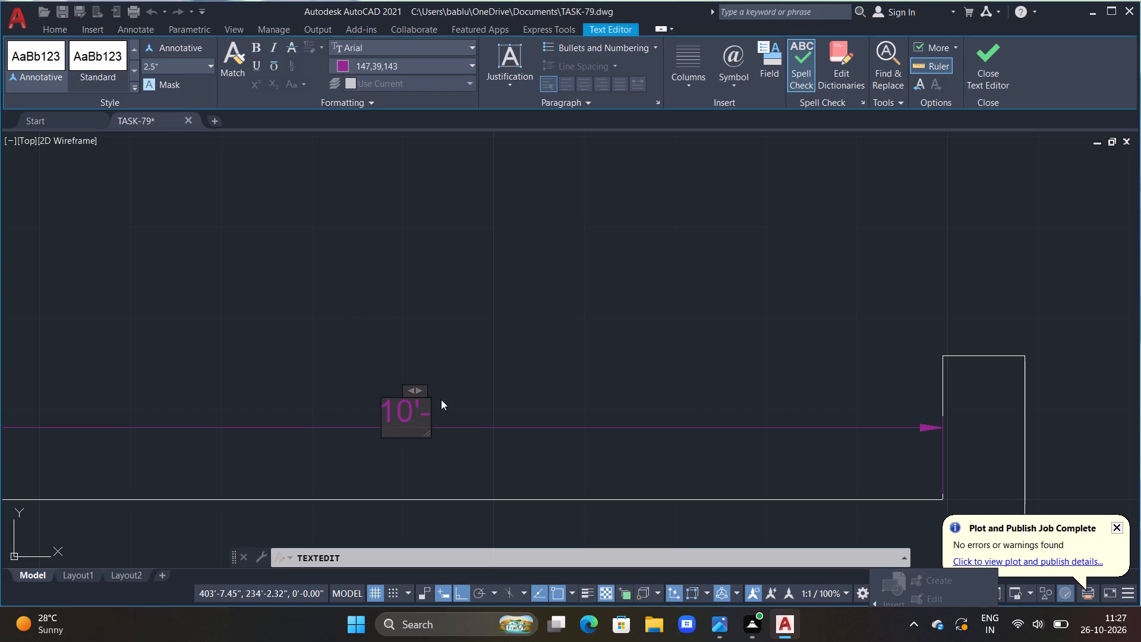
{"action": "type", "text": "8\""}
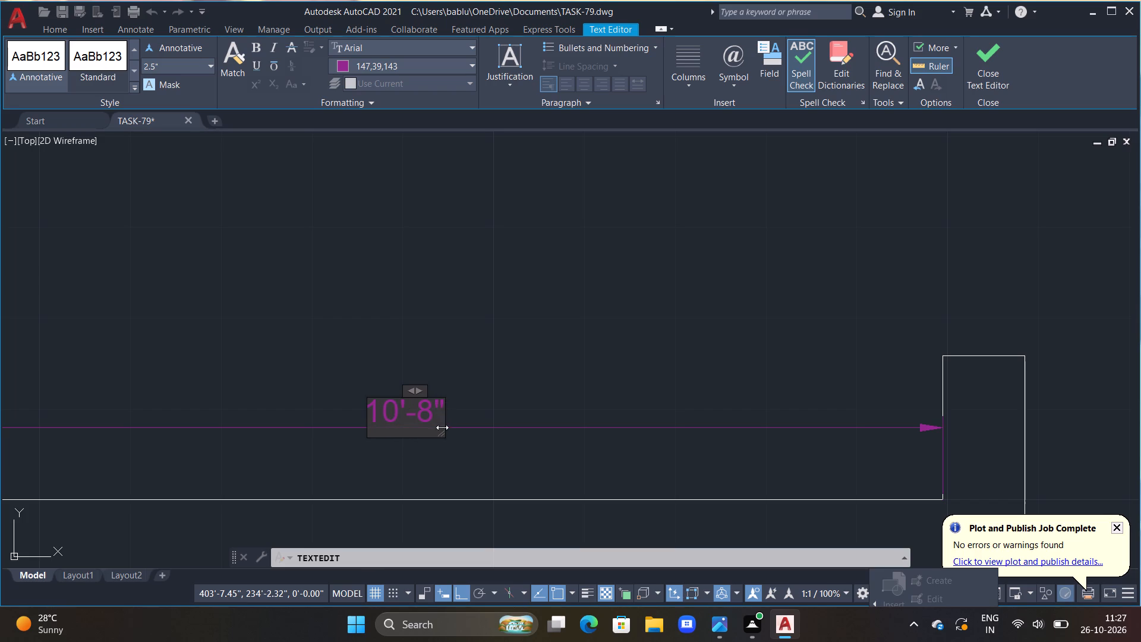
{"action": "left_click", "coordinate": [524, 340]}
{"action": "key", "text": "Escape"}
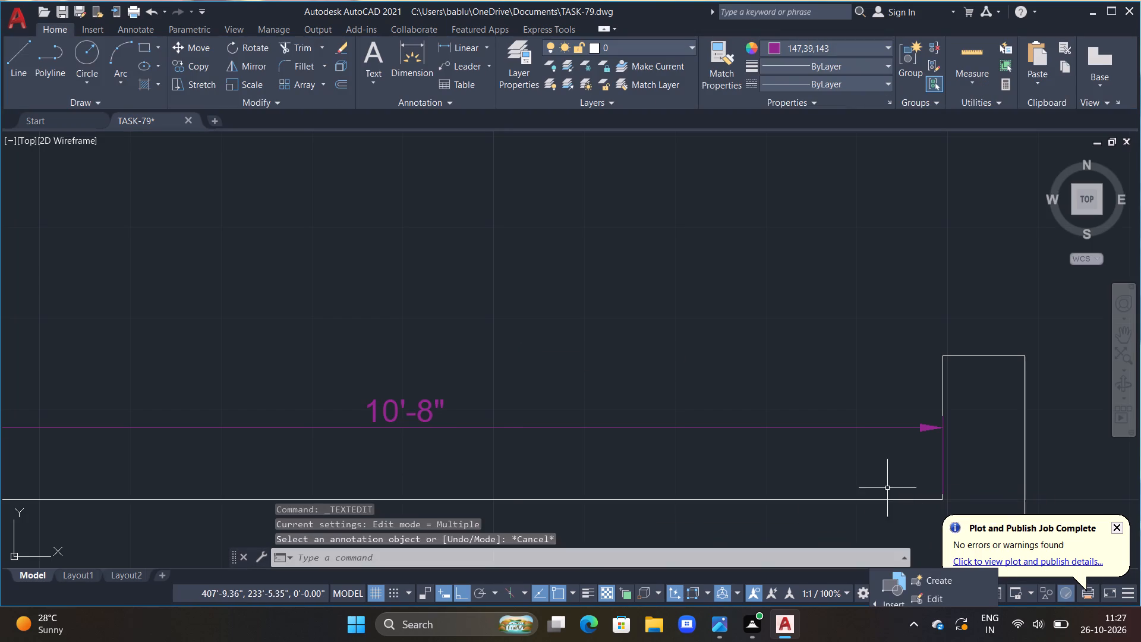
{"action": "key", "text": "Escape"}
Shorten both extension lines of the 10'-8" width dimension by moving their origins onto the dimension line.
{"action": "double_click", "coordinate": [941, 457]}
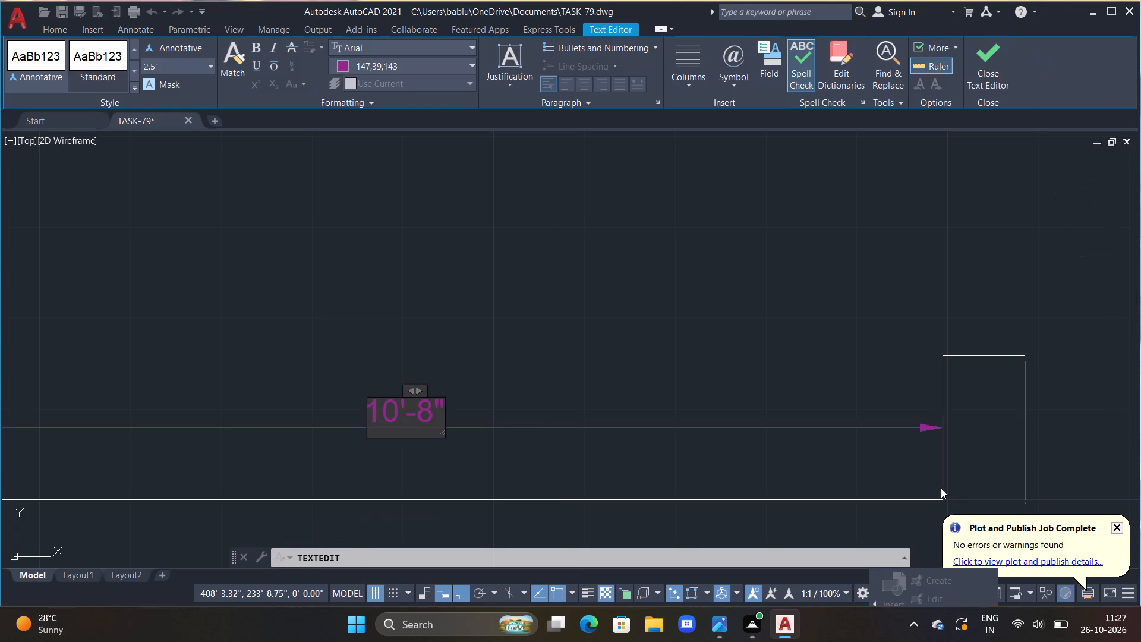
{"action": "double_click", "coordinate": [941, 472]}
{"action": "key", "text": "Escape"}
{"action": "left_click", "coordinate": [942, 473]}
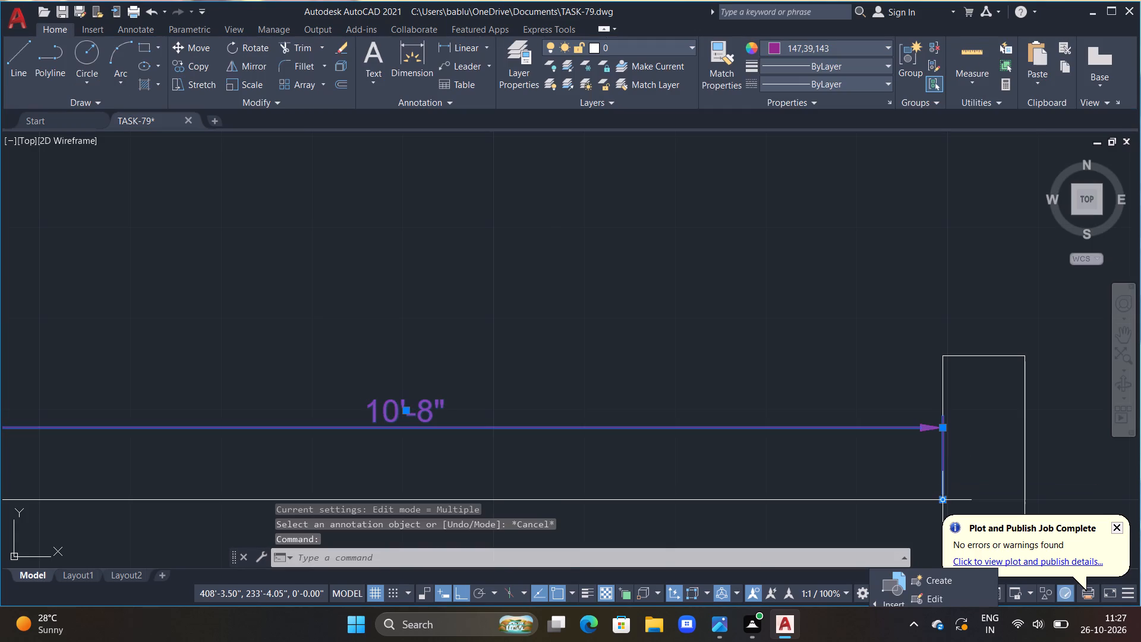
{"action": "double_click", "coordinate": [945, 500]}
{"action": "left_click", "coordinate": [947, 435]}
{"action": "scroll", "coordinate": [832, 475], "scroll_direction": "down", "scroll_amount": 3}
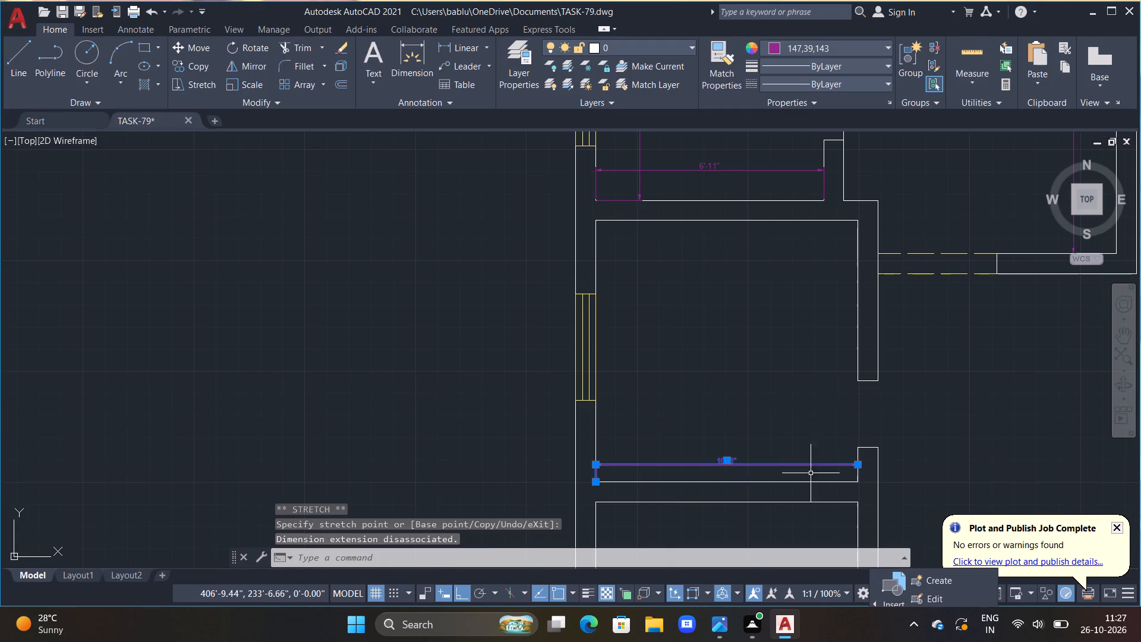
{"action": "scroll", "coordinate": [619, 486], "scroll_direction": "up", "scroll_amount": 3}
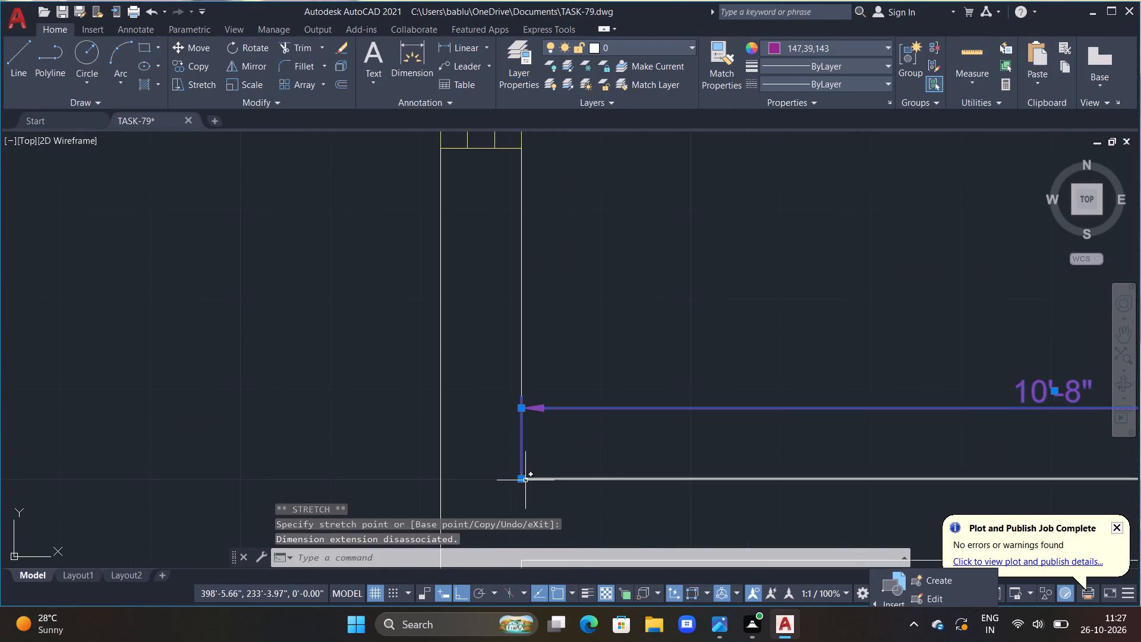
{"action": "left_click", "coordinate": [523, 480]}
{"action": "left_click", "coordinate": [522, 408]}
{"action": "key", "text": "Escape"}
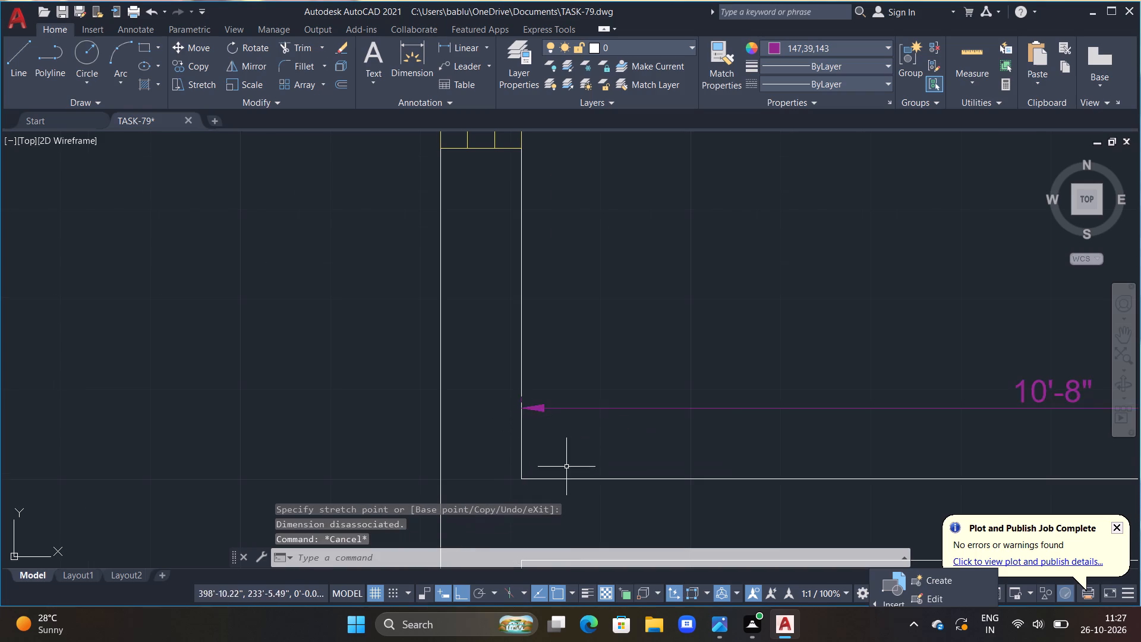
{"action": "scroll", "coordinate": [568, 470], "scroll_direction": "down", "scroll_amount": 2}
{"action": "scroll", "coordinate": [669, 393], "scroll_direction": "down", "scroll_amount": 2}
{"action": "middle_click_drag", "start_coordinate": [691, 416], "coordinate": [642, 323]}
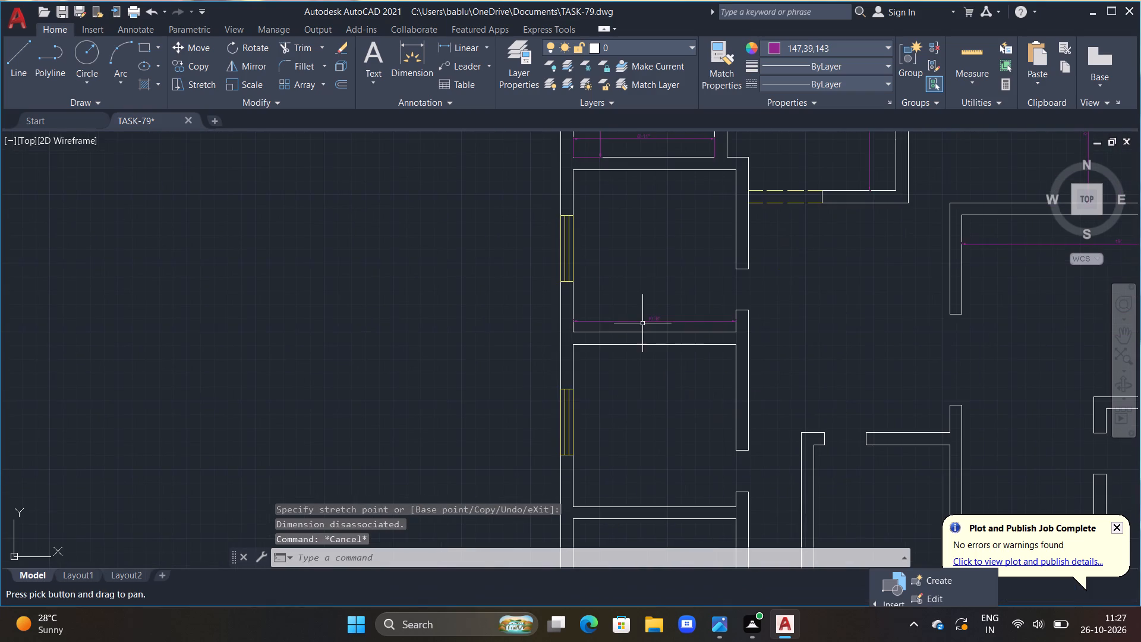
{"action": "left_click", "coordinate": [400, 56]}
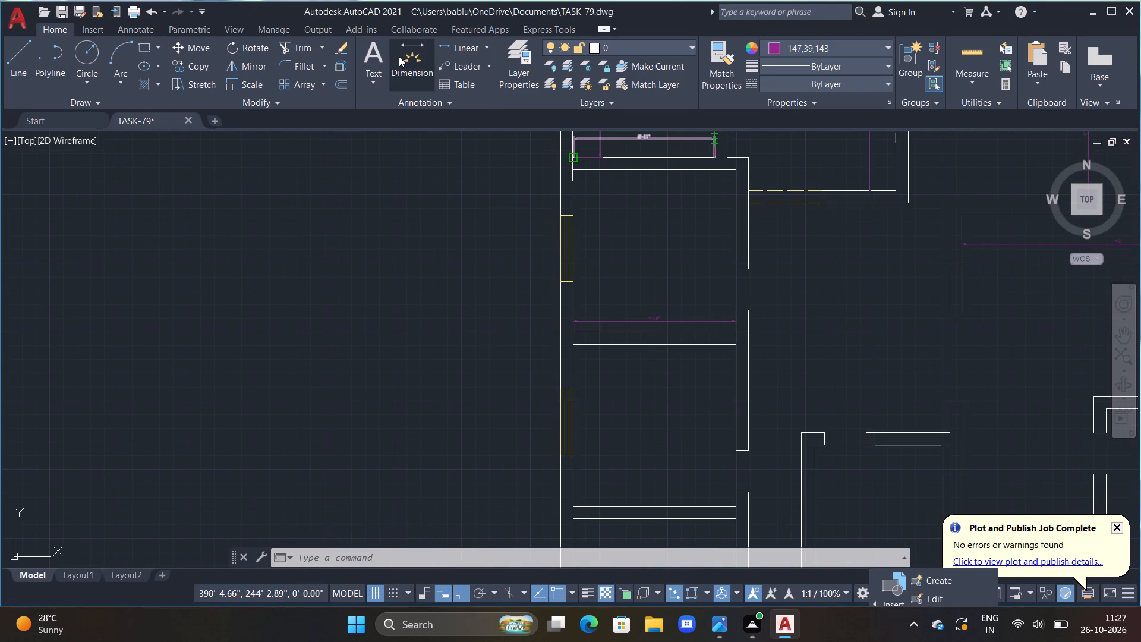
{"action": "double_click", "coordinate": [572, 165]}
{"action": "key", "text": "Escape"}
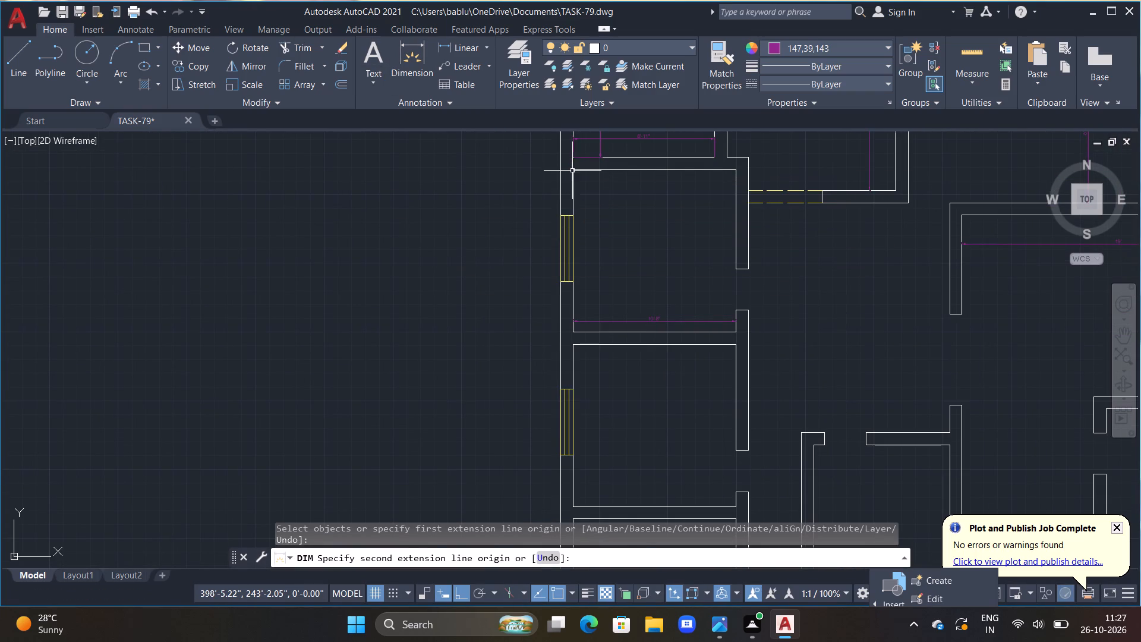
Add a 9'-10" interior height dimension near the west wall of the room with the 10'-8" width dimension.
{"action": "left_click", "coordinate": [421, 56]}
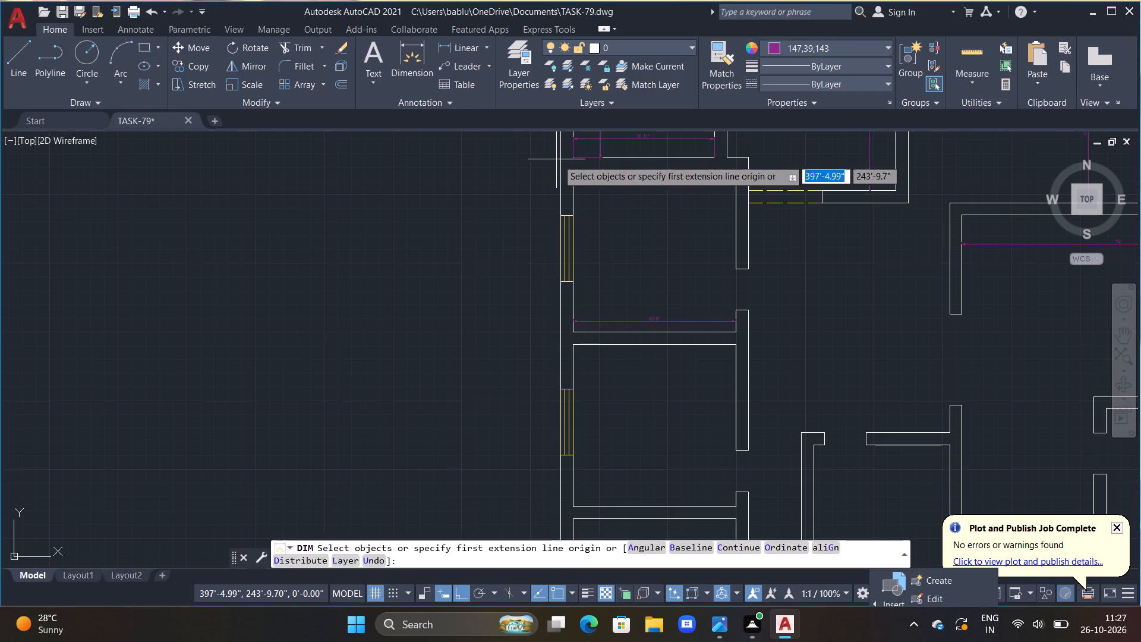
{"action": "left_click", "coordinate": [573, 170]}
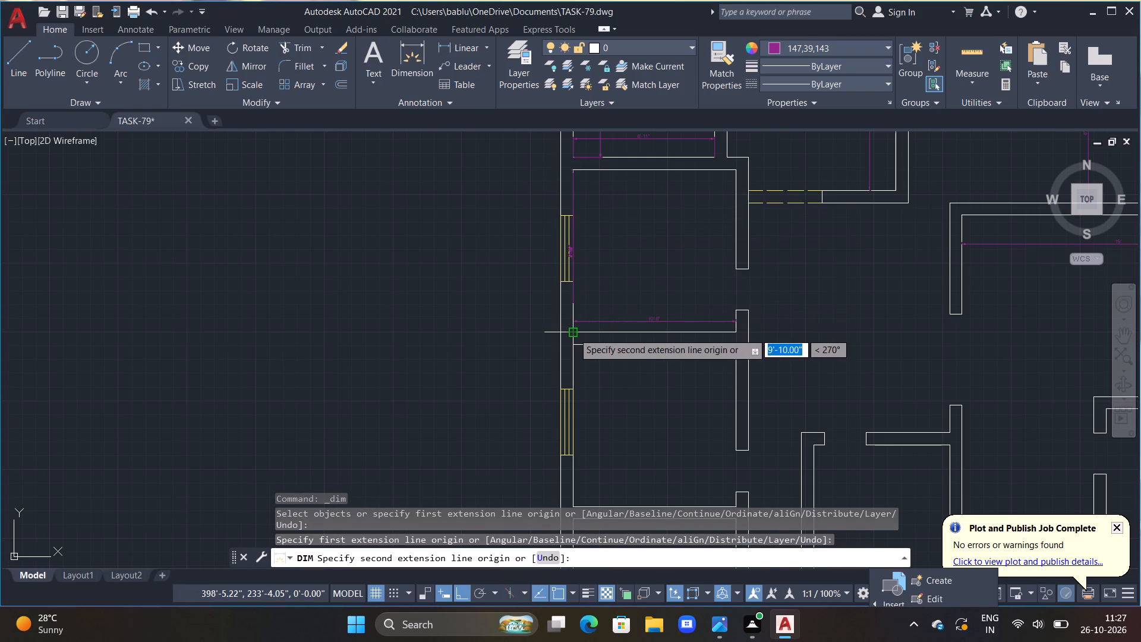
{"action": "left_click", "coordinate": [573, 333]}
{"action": "double_click", "coordinate": [591, 332]}
{"action": "key", "text": "Escape"}
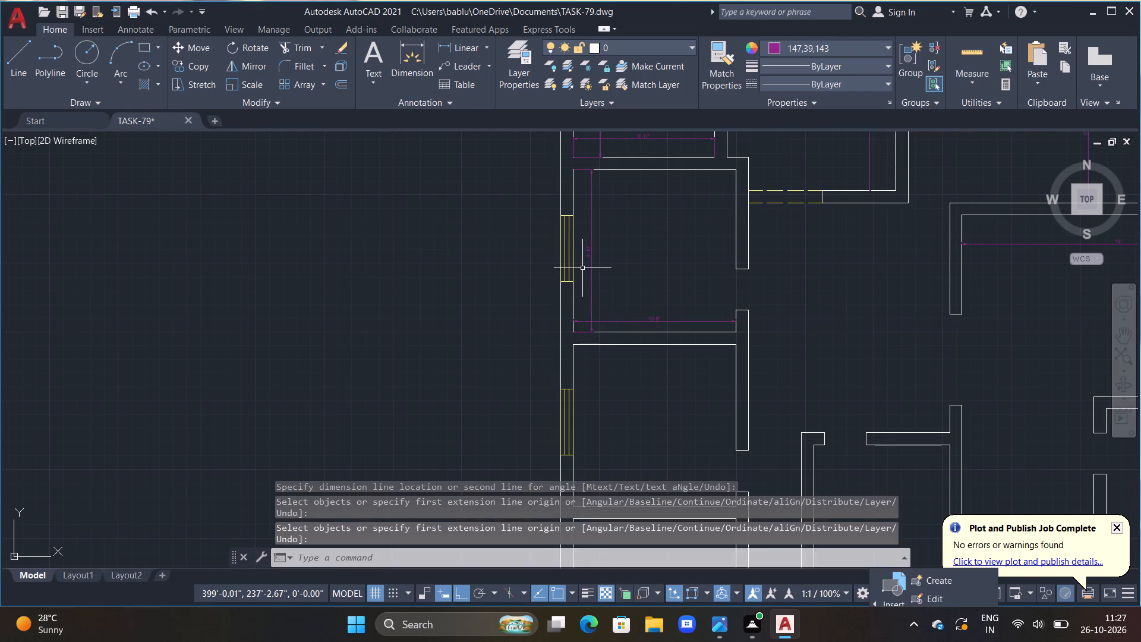
Add a 9'-10" interior height dimension near the west wall of the middle west room, directly south of the 10'-8" room.
{"action": "scroll", "coordinate": [582, 267], "scroll_direction": "up", "scroll_amount": 1}
{"action": "scroll", "coordinate": [585, 269], "scroll_direction": "down", "scroll_amount": 1}
{"action": "middle_click_drag", "start_coordinate": [613, 308], "coordinate": [609, 227]}
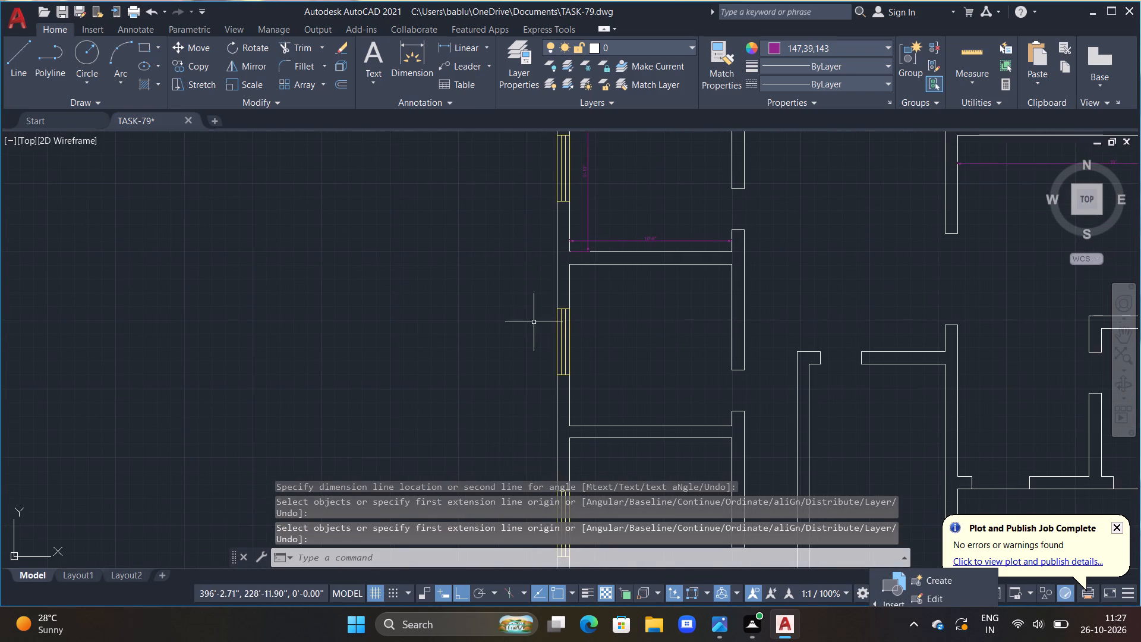
{"action": "left_click", "coordinate": [408, 53]}
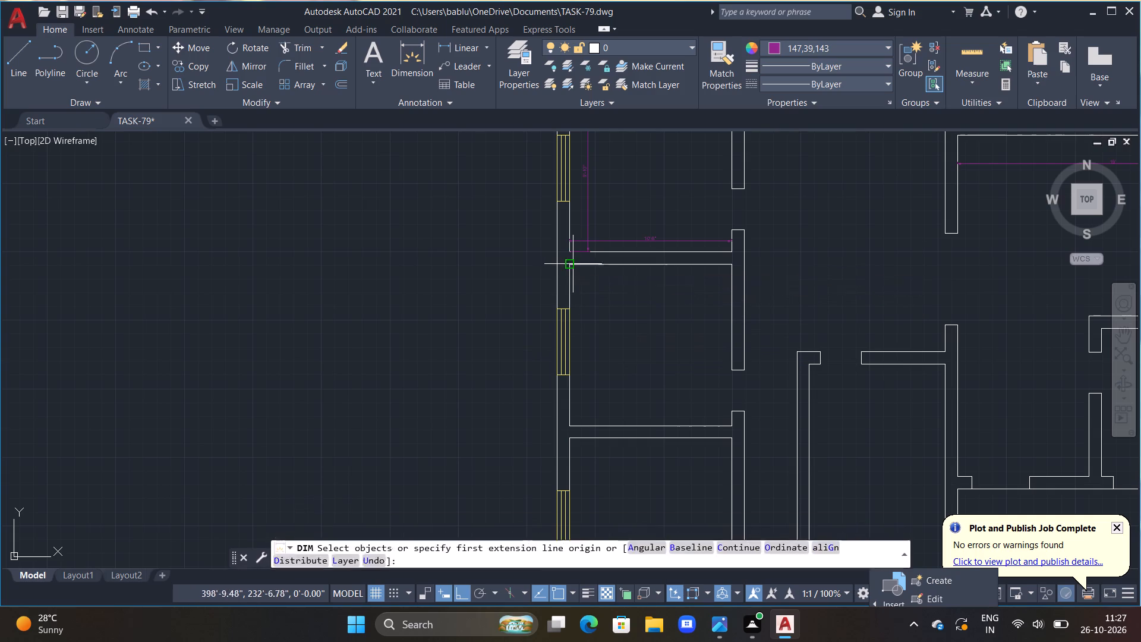
{"action": "left_click", "coordinate": [569, 263]}
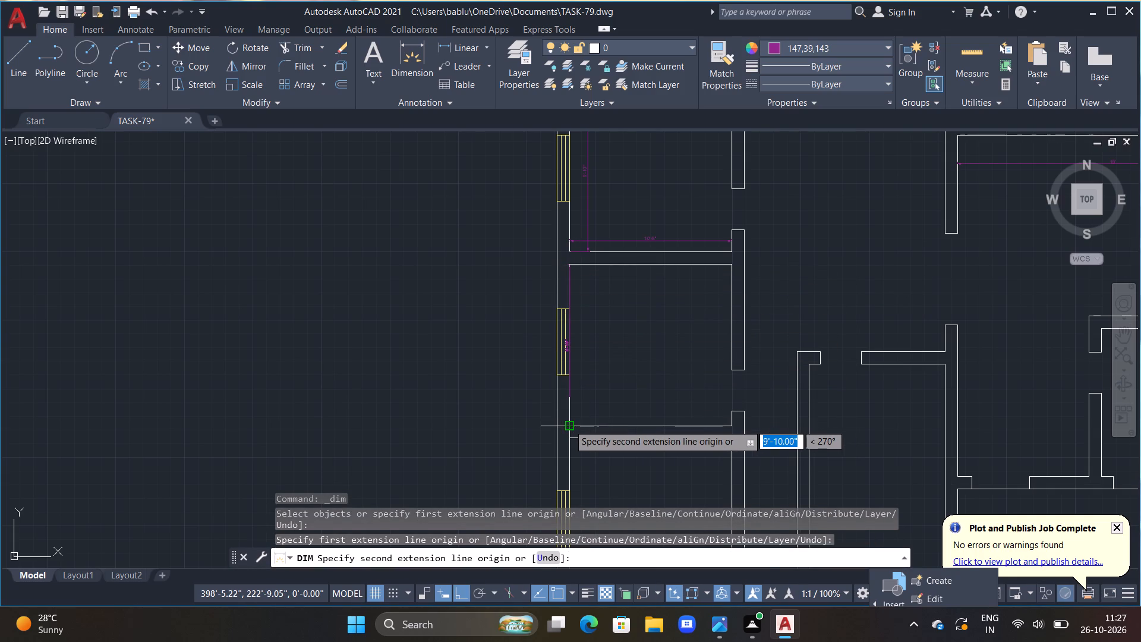
{"action": "left_click", "coordinate": [569, 424]}
{"action": "left_click", "coordinate": [591, 424]}
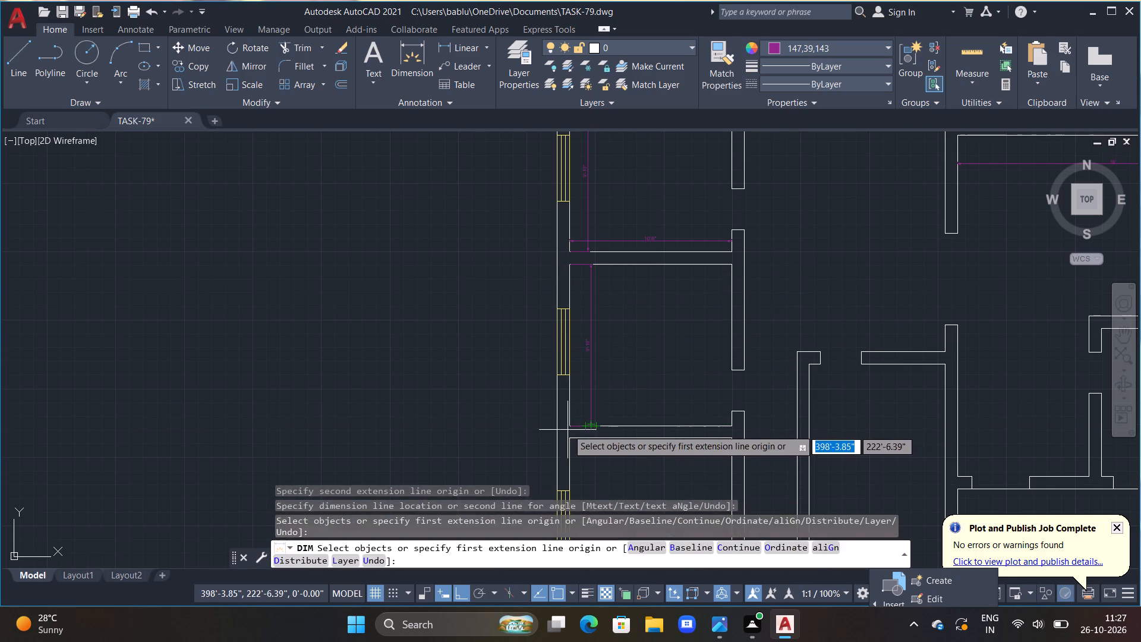
Add a 9'-10.27" interior width dimension just above the south wall of the middle west room.
{"action": "left_click", "coordinate": [569, 426]}
{"action": "double_click", "coordinate": [730, 426]}
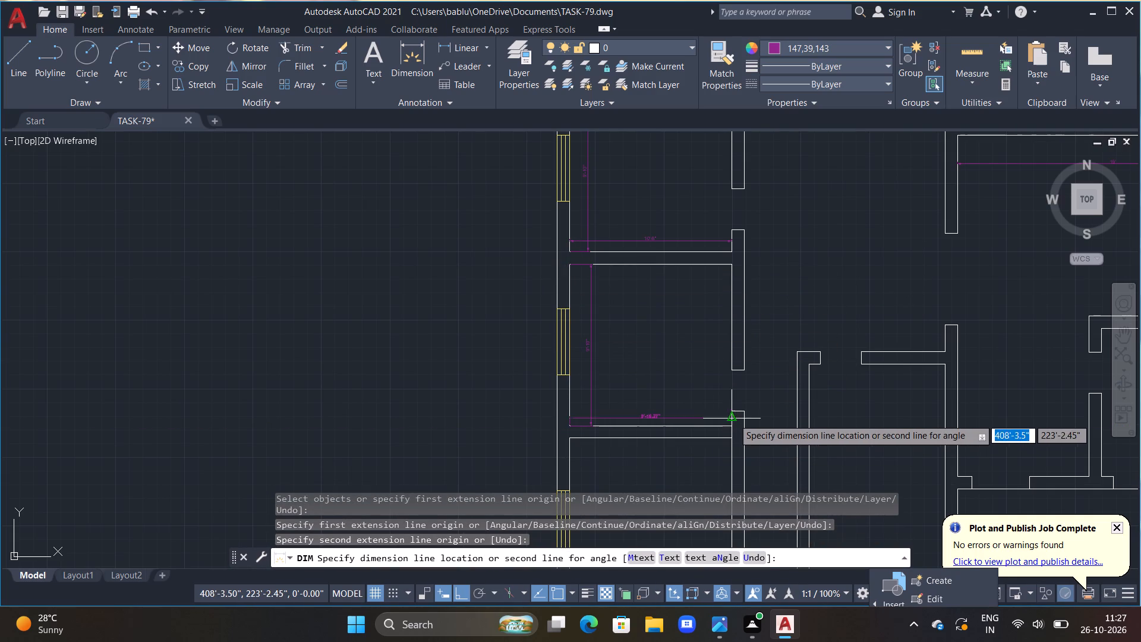
{"action": "triple_click", "coordinate": [732, 421]}
{"action": "middle_click_drag", "start_coordinate": [691, 458], "coordinate": [663, 260]}
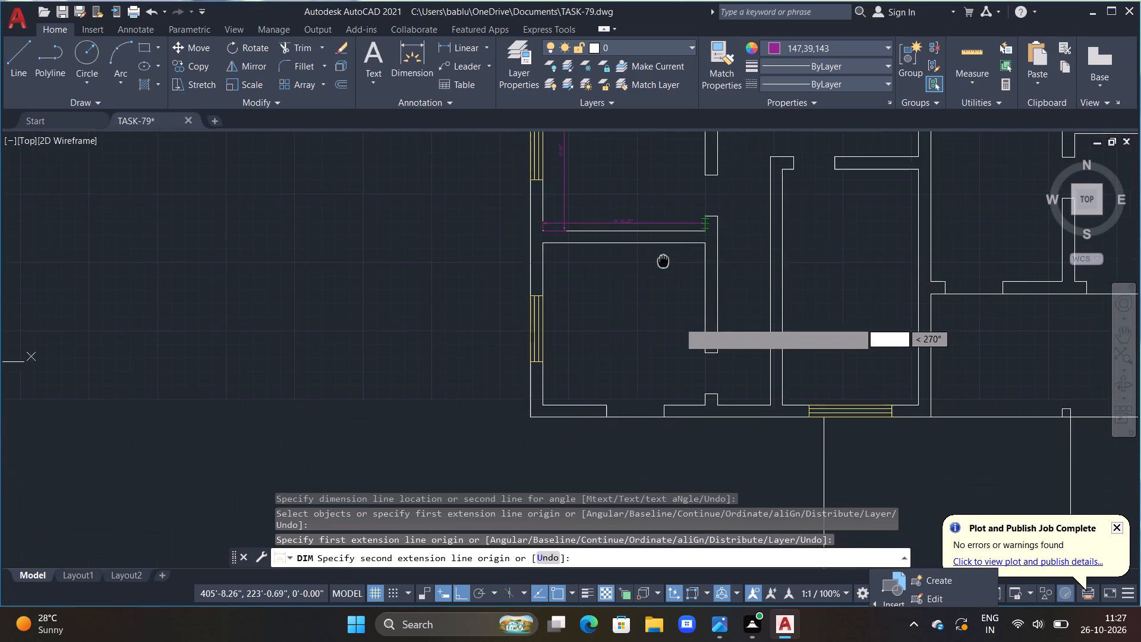
{"action": "key", "text": "Escape"}
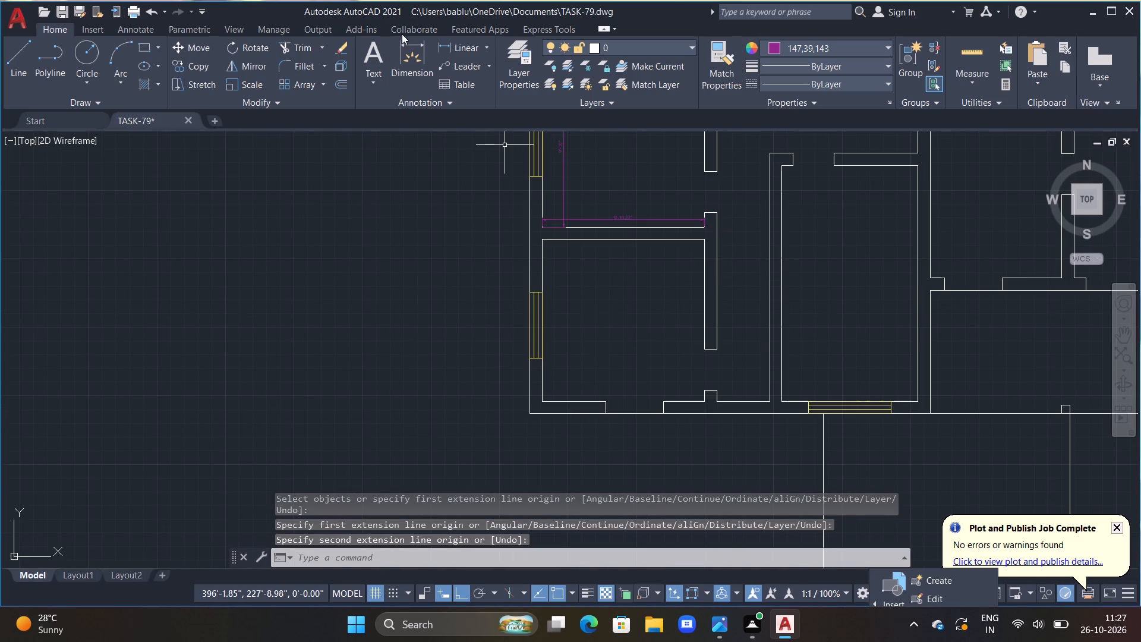
Add a 9'-10" interior height dimension near the west wall of the southwest corner room.
{"action": "left_click", "coordinate": [411, 58]}
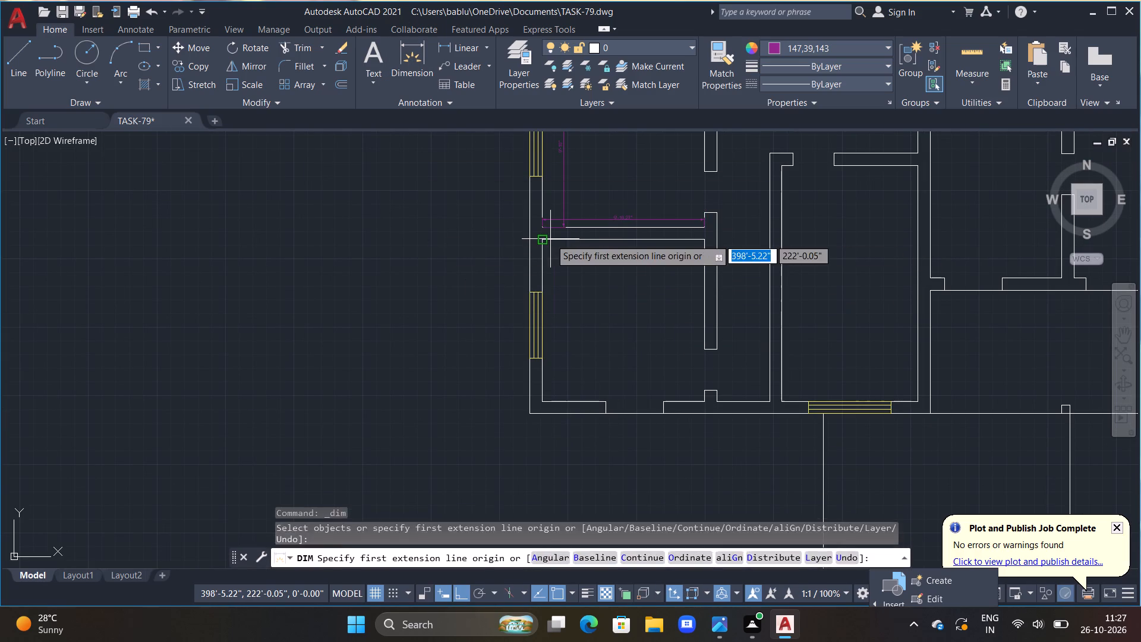
{"action": "left_click", "coordinate": [541, 238]}
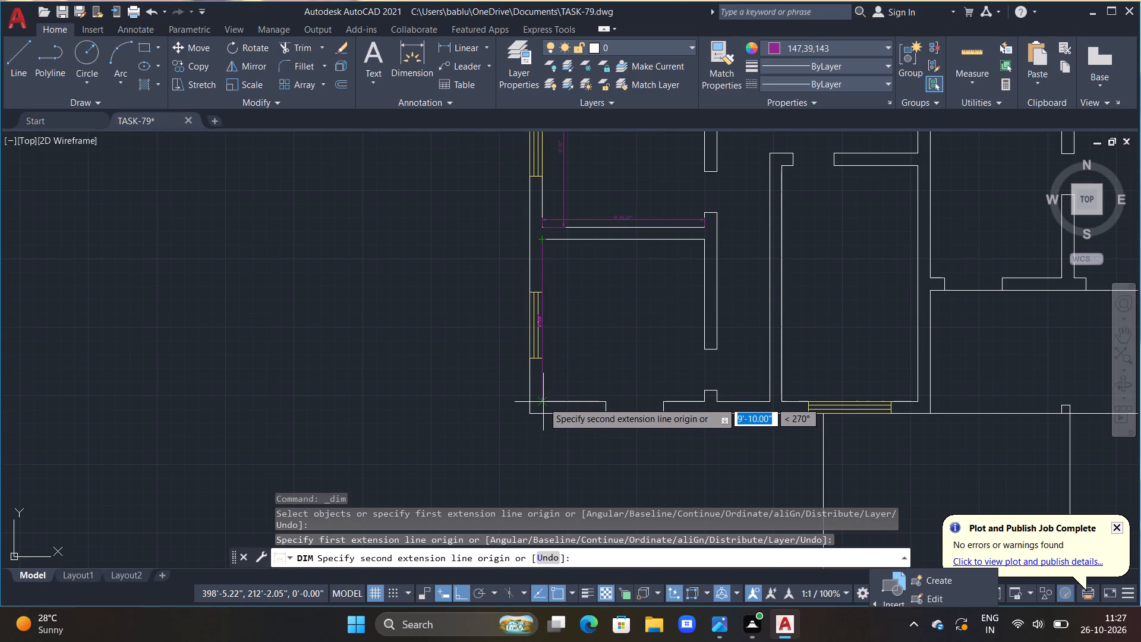
{"action": "left_click", "coordinate": [543, 401]}
{"action": "left_click", "coordinate": [569, 399]}
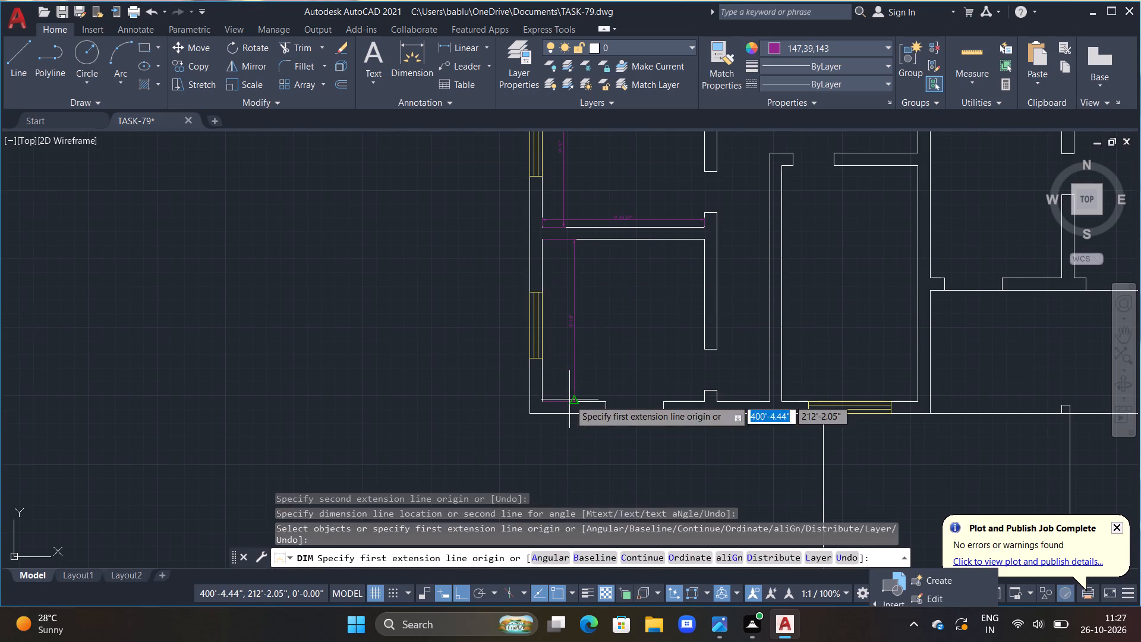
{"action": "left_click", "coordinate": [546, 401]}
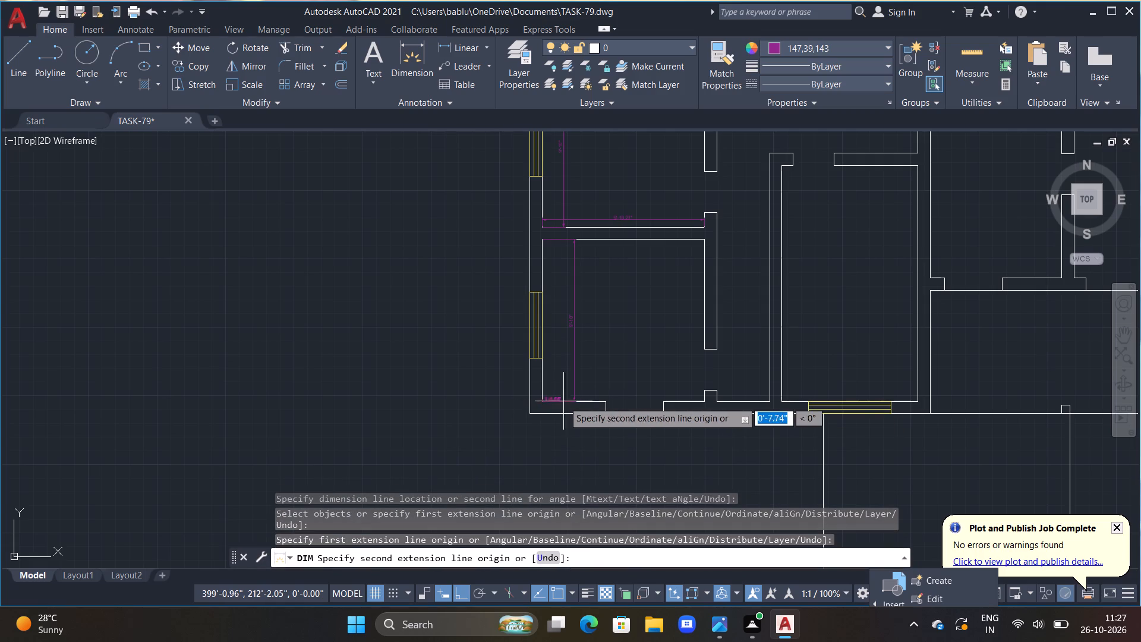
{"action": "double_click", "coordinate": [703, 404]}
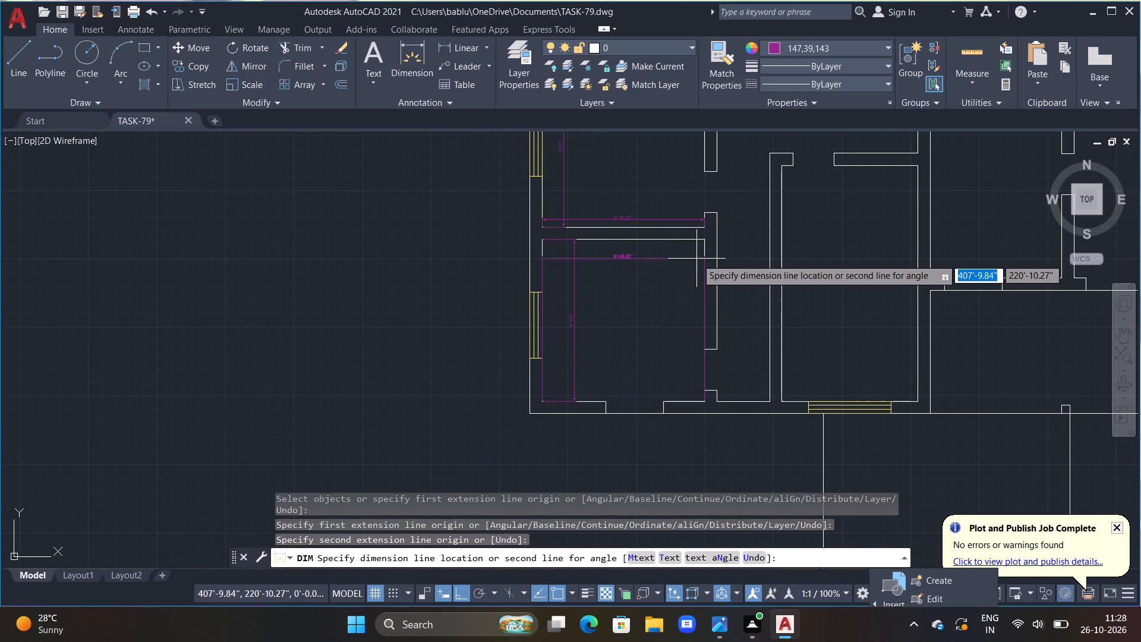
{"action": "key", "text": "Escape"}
Add a 9'-10.27" interior width dimension in the southwest corner room, with its line just below the north wall.
{"action": "left_click", "coordinate": [412, 56]}
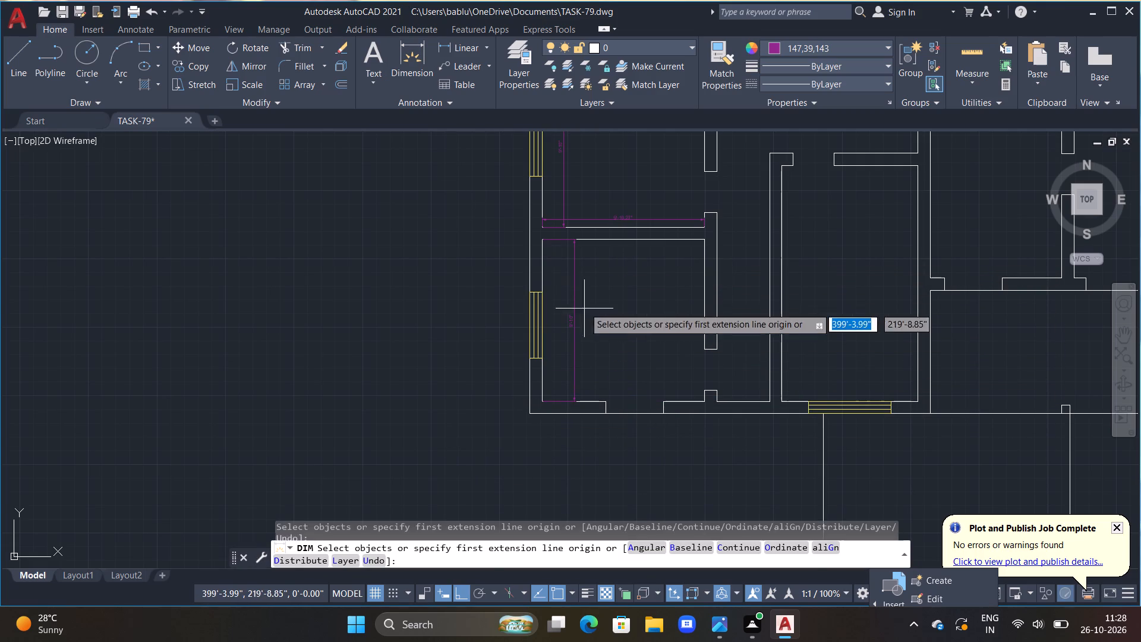
{"action": "left_click", "coordinate": [545, 241]}
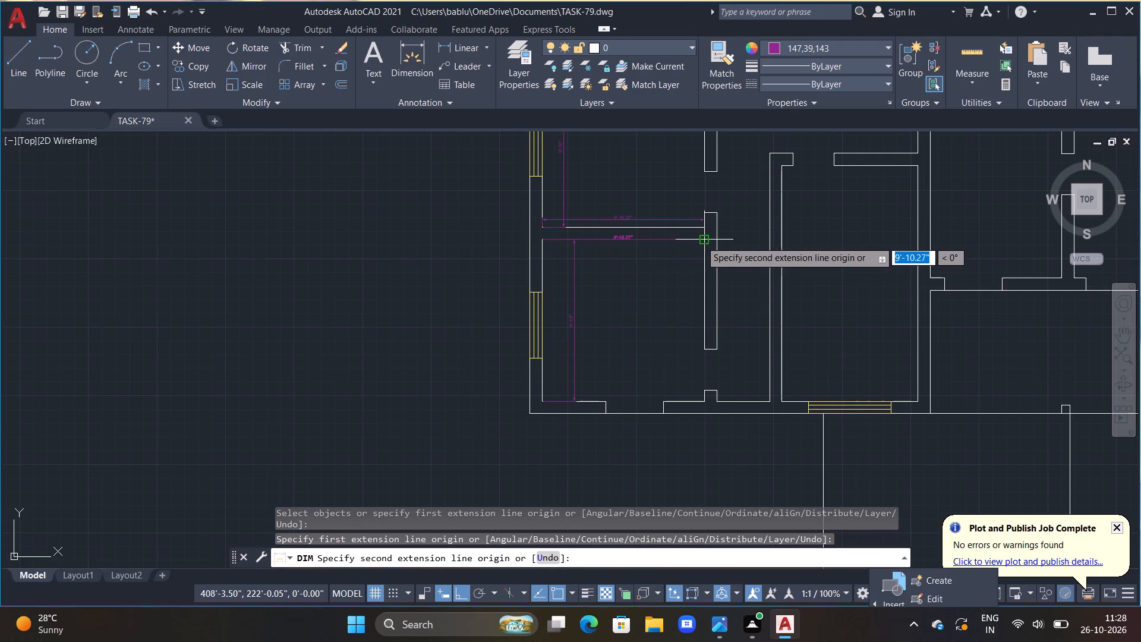
{"action": "left_click", "coordinate": [702, 240]}
{"action": "left_click", "coordinate": [704, 257]}
{"action": "key", "text": "Escape"}
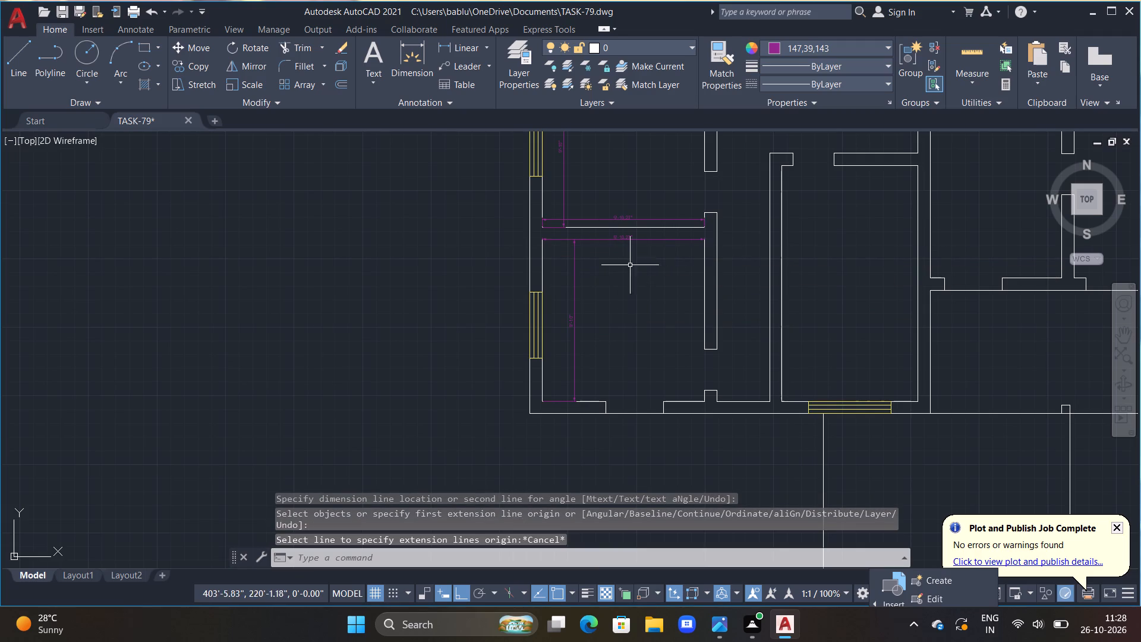
{"action": "left_click", "coordinate": [634, 238]}
{"action": "left_click", "coordinate": [622, 237]}
{"action": "left_click", "coordinate": [620, 258]}
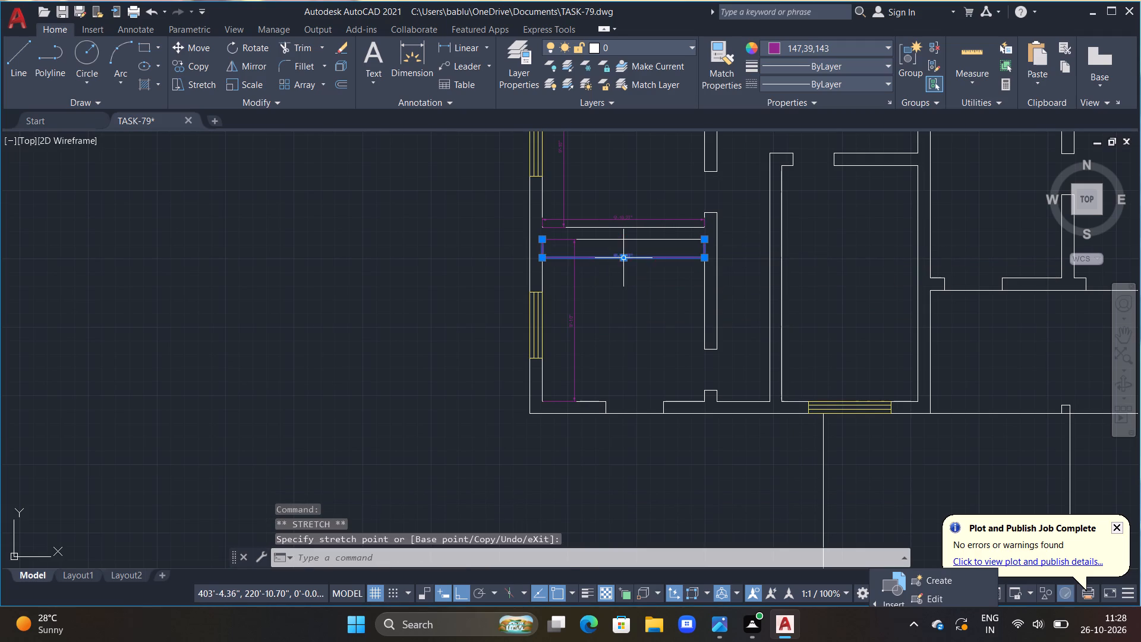
{"action": "key", "text": "Escape"}
Shorten both extension lines of the southwest corner room's width dimension back to its dimension line so they clear the walls.
{"action": "scroll", "coordinate": [613, 267], "scroll_direction": "up", "scroll_amount": 1}
{"action": "scroll", "coordinate": [545, 254], "scroll_direction": "up", "scroll_amount": 2}
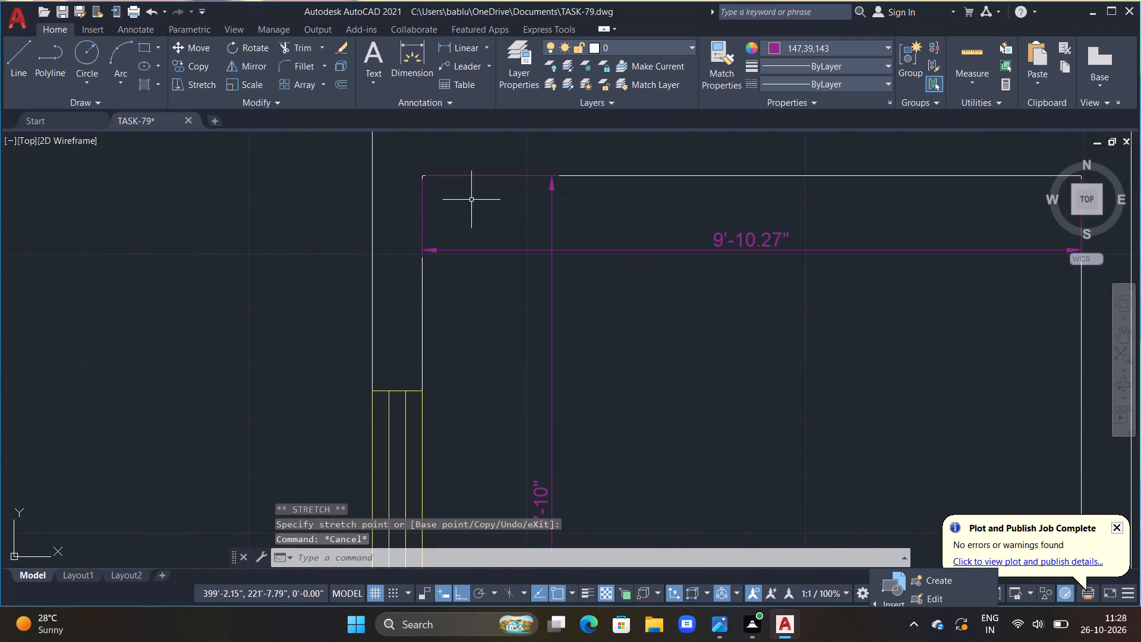
{"action": "left_click", "coordinate": [424, 215]}
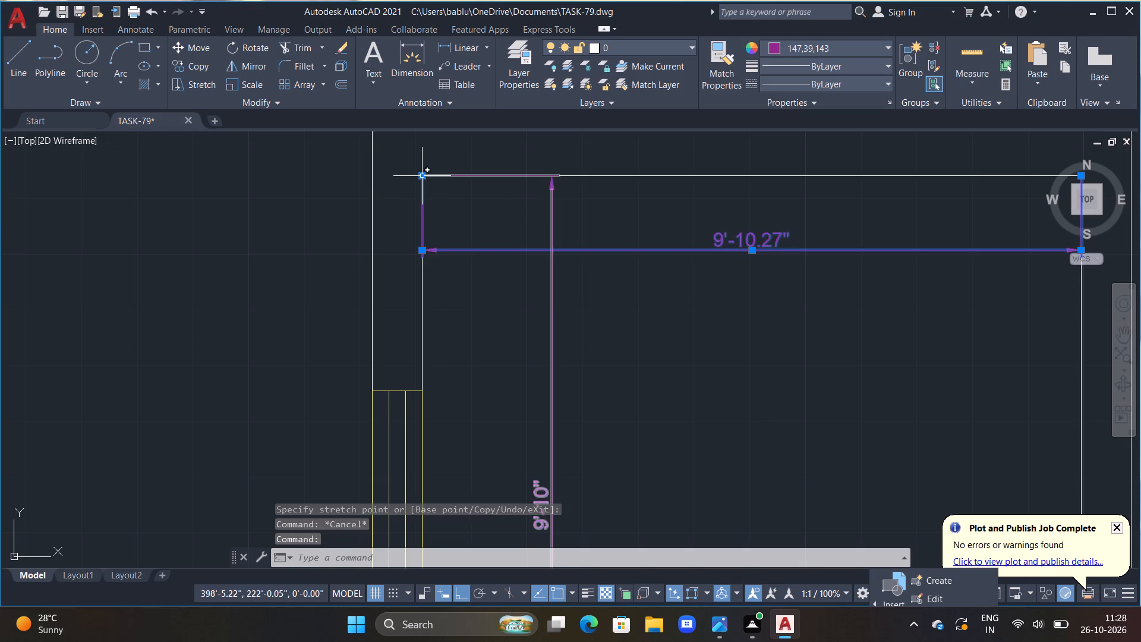
{"action": "left_click", "coordinate": [423, 175]}
{"action": "left_click", "coordinate": [422, 253]}
{"action": "scroll", "coordinate": [662, 297], "scroll_direction": "down", "scroll_amount": 1}
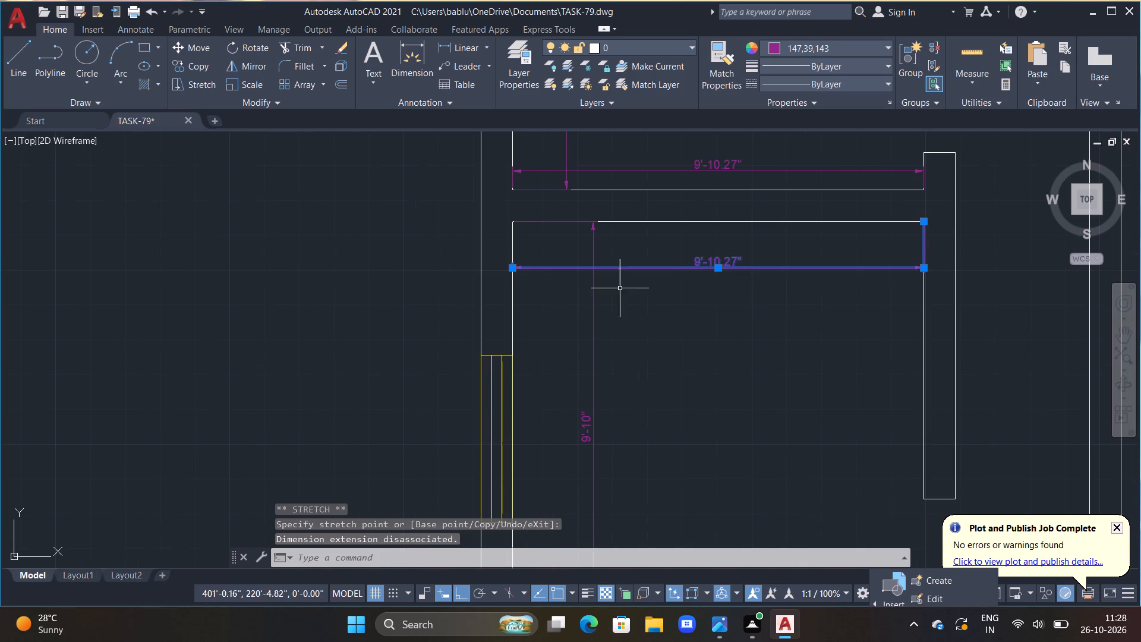
{"action": "left_click", "coordinate": [921, 221]}
{"action": "left_click", "coordinate": [923, 267]}
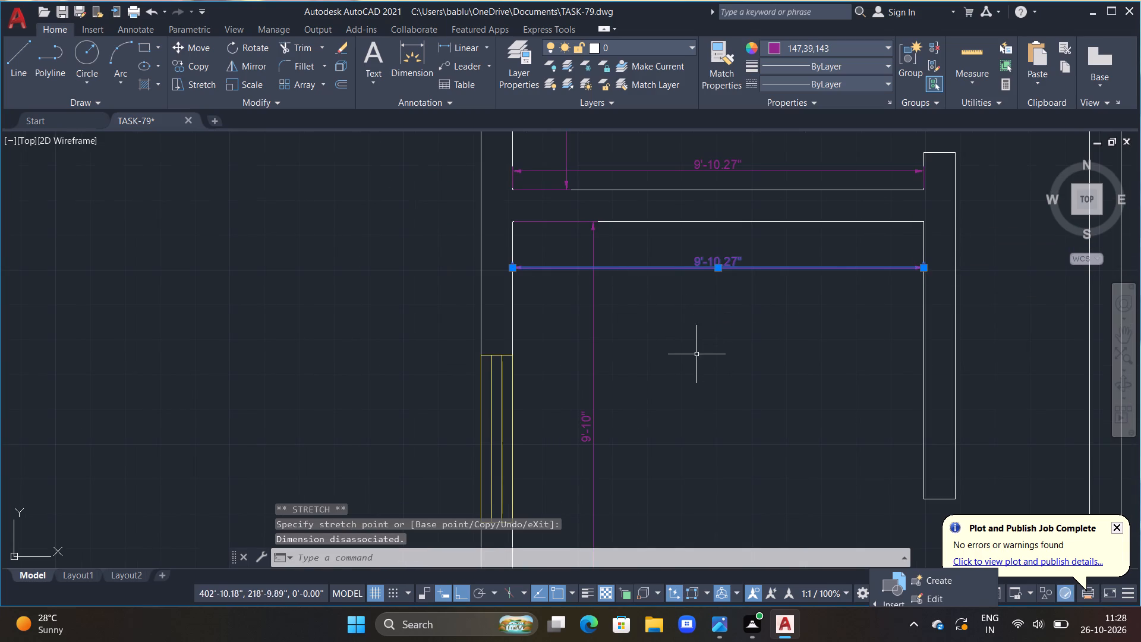
Shorten the north and south extension lines of the southwest corner room's 9'-10" height dimension back to its dimension line.
{"action": "left_click", "coordinate": [566, 222]}
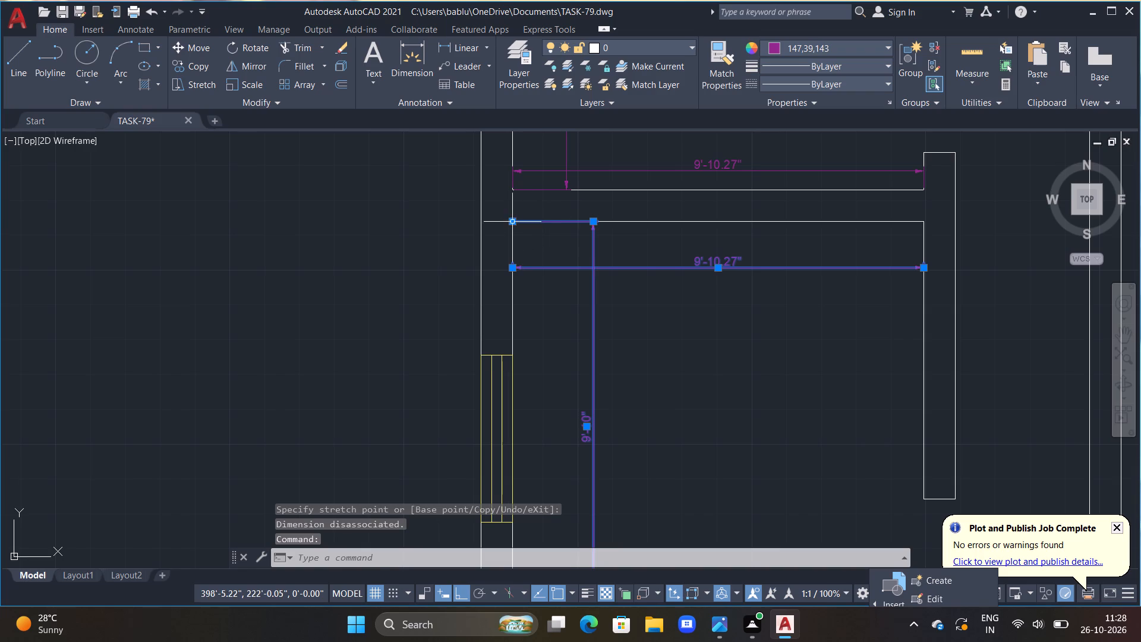
{"action": "left_click", "coordinate": [513, 222]}
{"action": "left_click", "coordinate": [594, 222]}
{"action": "scroll", "coordinate": [632, 270], "scroll_direction": "down", "scroll_amount": 2}
{"action": "middle_click_drag", "start_coordinate": [663, 358], "coordinate": [654, 266]}
{"action": "scroll", "coordinate": [609, 355], "scroll_direction": "up", "scroll_amount": 1}
{"action": "scroll", "coordinate": [576, 317], "scroll_direction": "up", "scroll_amount": 2}
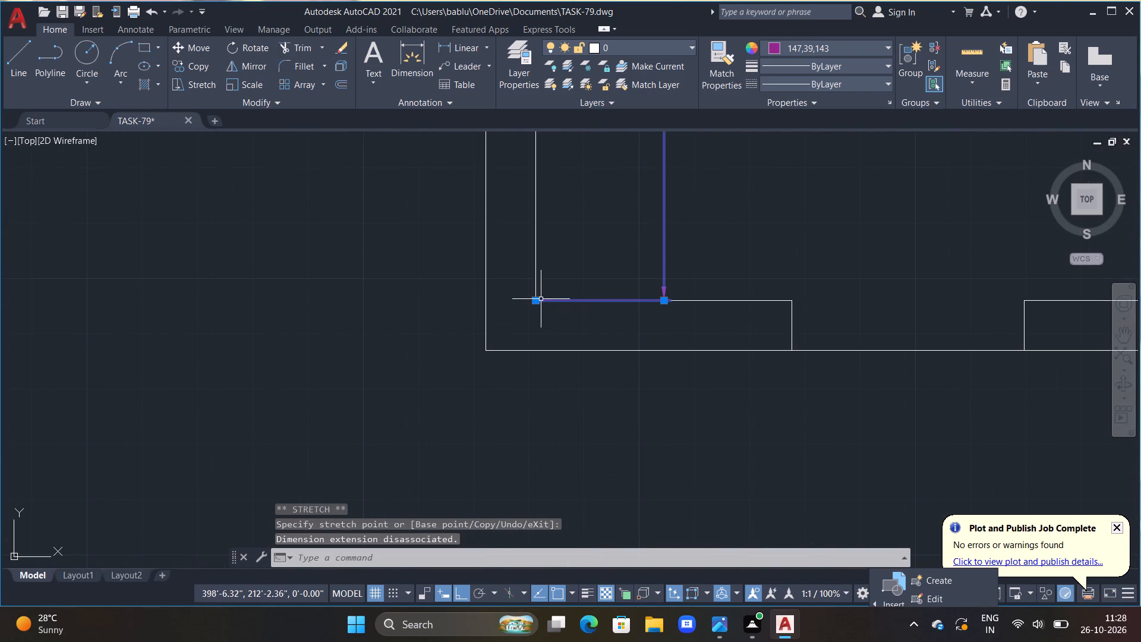
{"action": "left_click", "coordinate": [538, 300]}
{"action": "left_click", "coordinate": [664, 300]}
{"action": "scroll", "coordinate": [718, 275], "scroll_direction": "down", "scroll_amount": 2}
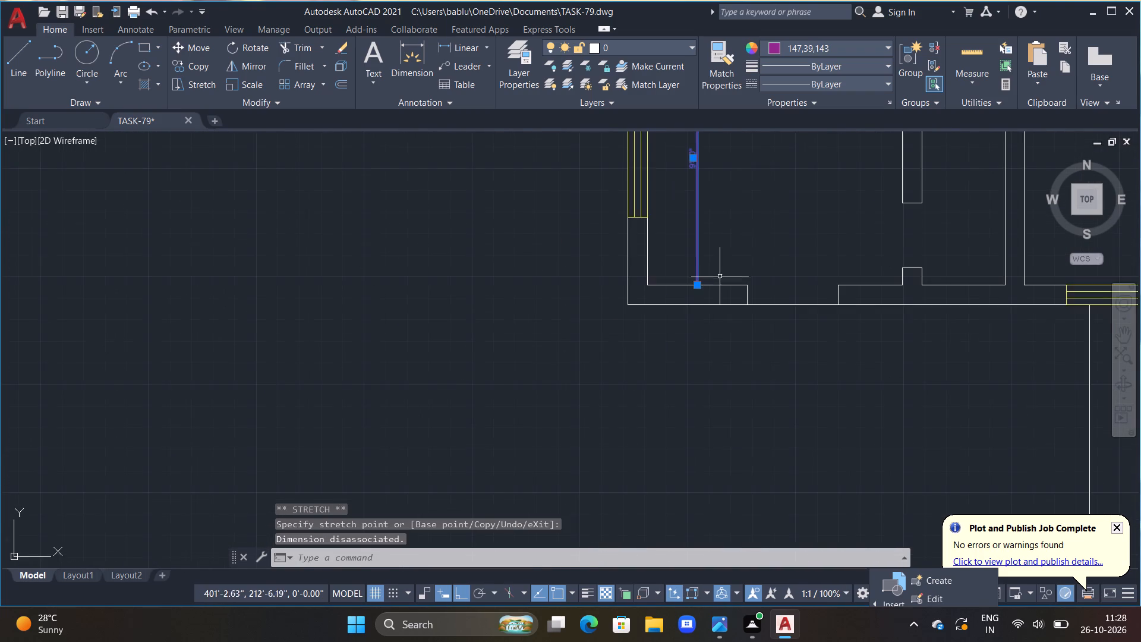
{"action": "middle_click_drag", "start_coordinate": [744, 247], "coordinate": [664, 424]}
{"action": "key", "text": "Escape"}
Shorten the south extension line of the middle west room's height dimension back to its dimension line.
{"action": "middle_click_drag", "start_coordinate": [739, 308], "coordinate": [746, 313]}
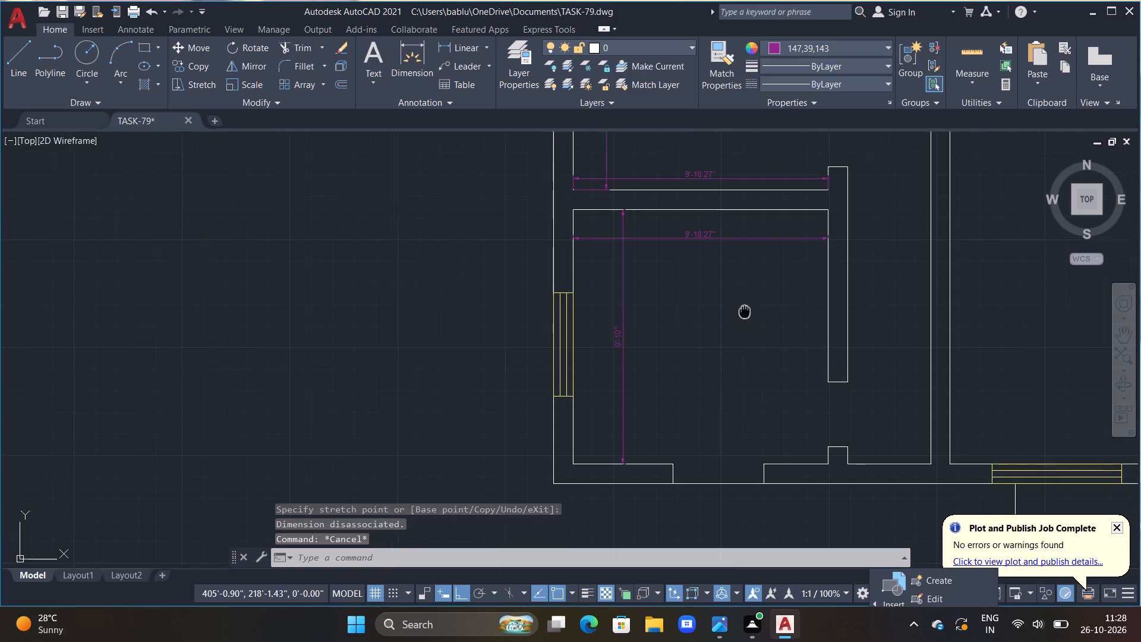
{"action": "middle_click_drag", "start_coordinate": [746, 313], "coordinate": [762, 426]}
{"action": "scroll", "coordinate": [675, 294], "scroll_direction": "up", "scroll_amount": 3}
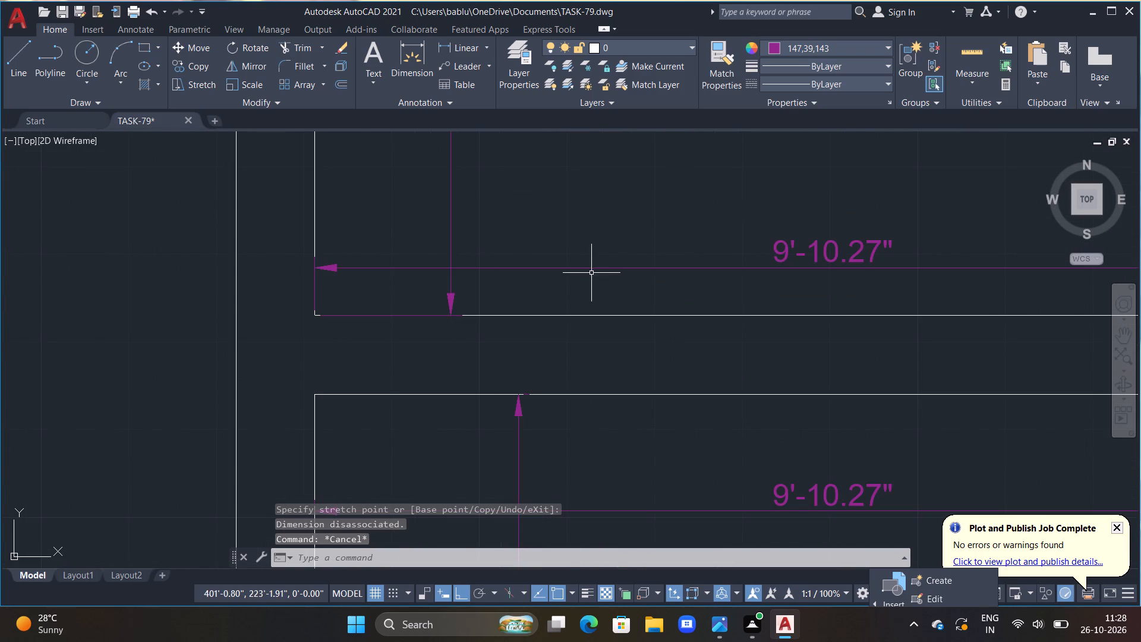
{"action": "left_click", "coordinate": [591, 273]}
{"action": "left_click", "coordinate": [424, 306]}
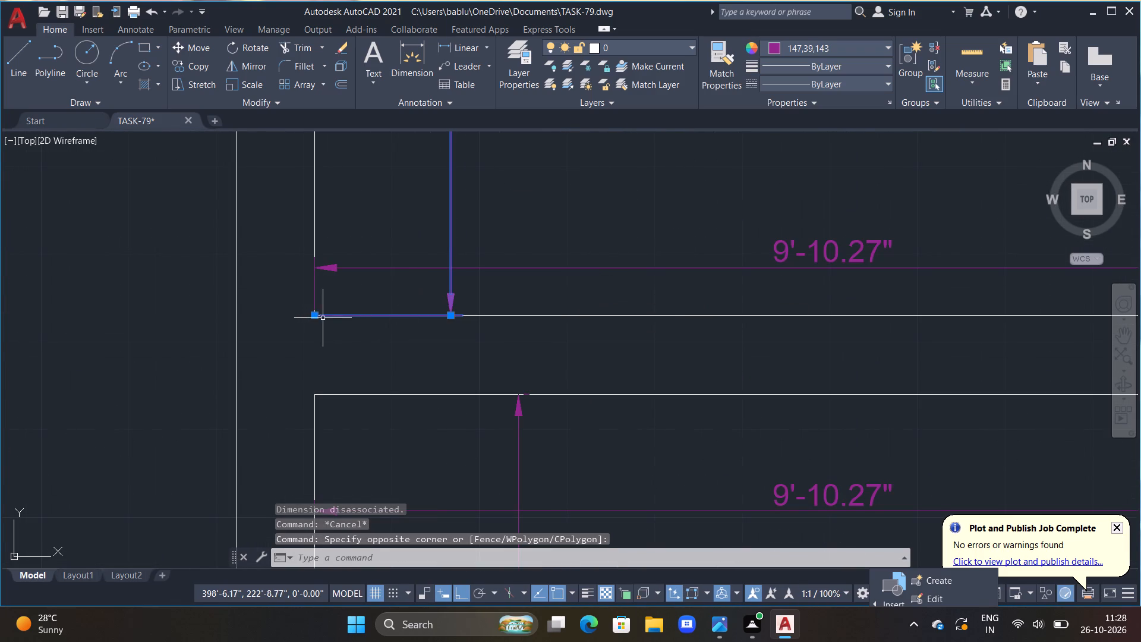
{"action": "double_click", "coordinate": [314, 316]}
{"action": "left_click", "coordinate": [448, 316]}
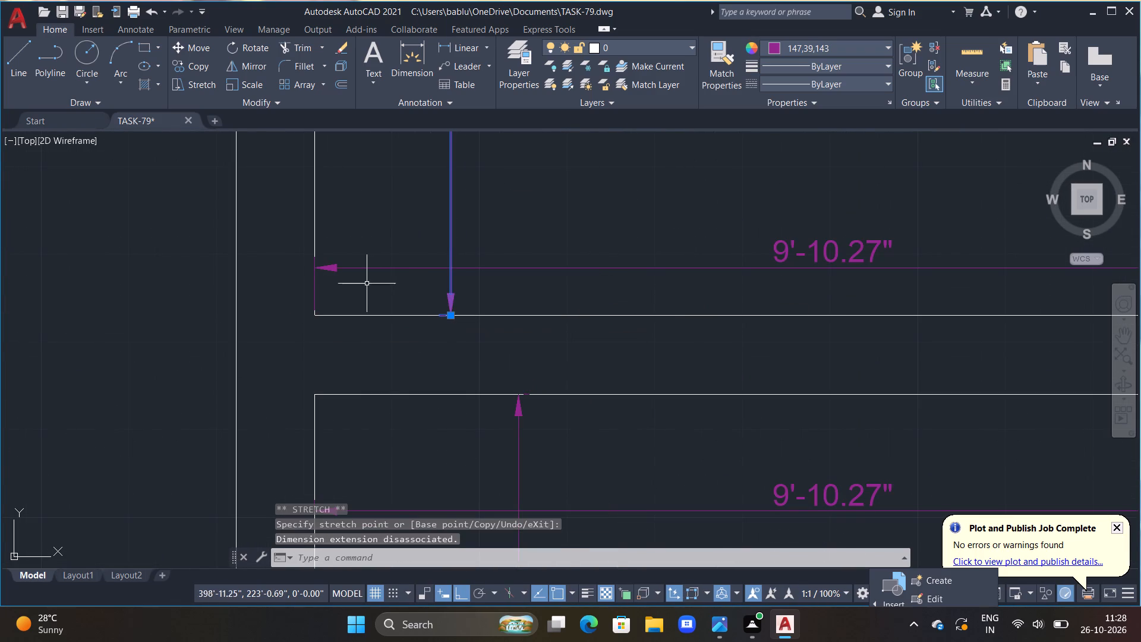
Shorten the west and east extension lines of the middle west room's 9'-10.27" width dimension back to its dimension line.
{"action": "left_click", "coordinate": [369, 262]}
{"action": "left_click", "coordinate": [361, 275]}
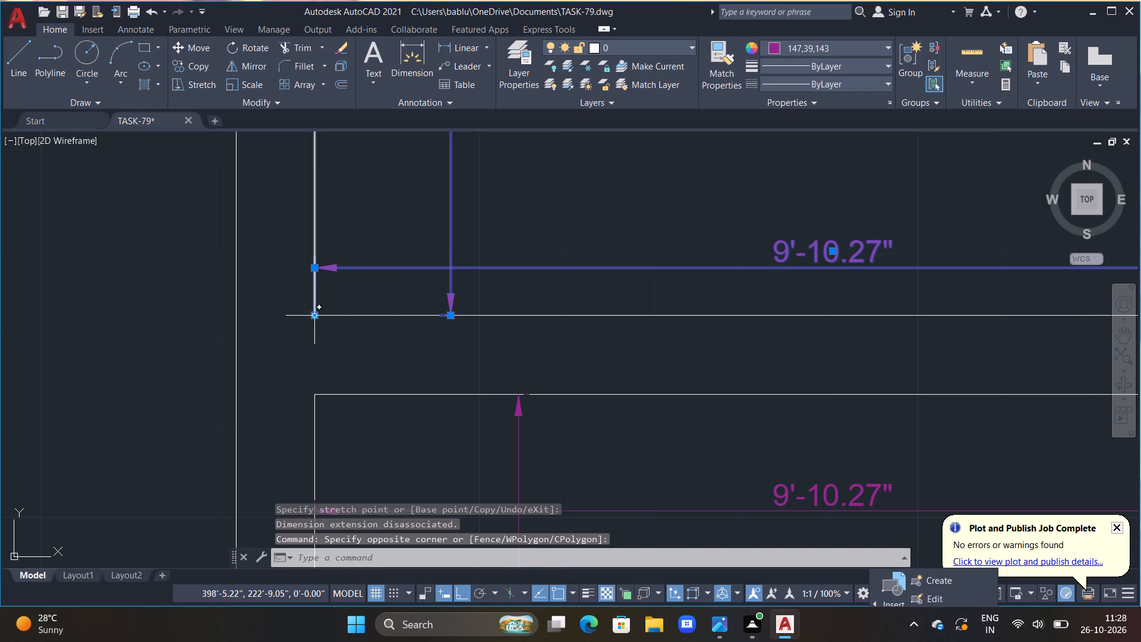
{"action": "double_click", "coordinate": [316, 317]}
{"action": "left_click", "coordinate": [314, 268]}
{"action": "scroll", "coordinate": [384, 354], "scroll_direction": "down", "scroll_amount": 2}
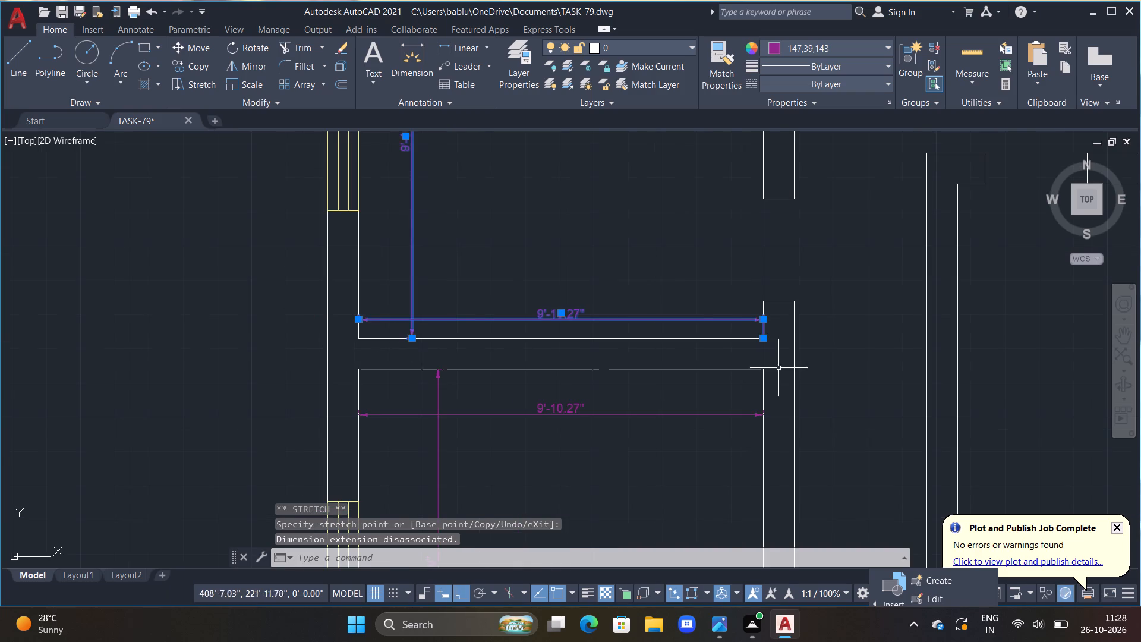
{"action": "scroll", "coordinate": [775, 338], "scroll_direction": "up", "scroll_amount": 1}
{"action": "left_click", "coordinate": [758, 338]}
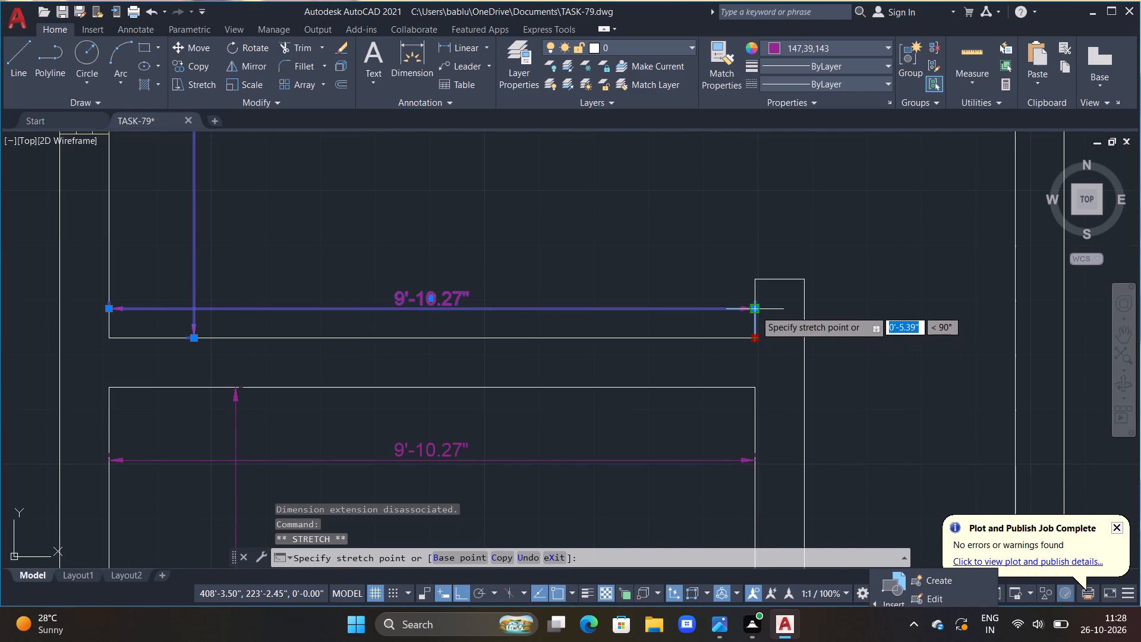
{"action": "double_click", "coordinate": [754, 308]}
Shorten the north extension line of the middle west room's height dimension back to its dimension line.
{"action": "scroll", "coordinate": [662, 271], "scroll_direction": "down", "scroll_amount": 2}
{"action": "middle_click_drag", "start_coordinate": [488, 168], "coordinate": [519, 365]}
{"action": "middle_click_drag", "start_coordinate": [511, 205], "coordinate": [512, 273]}
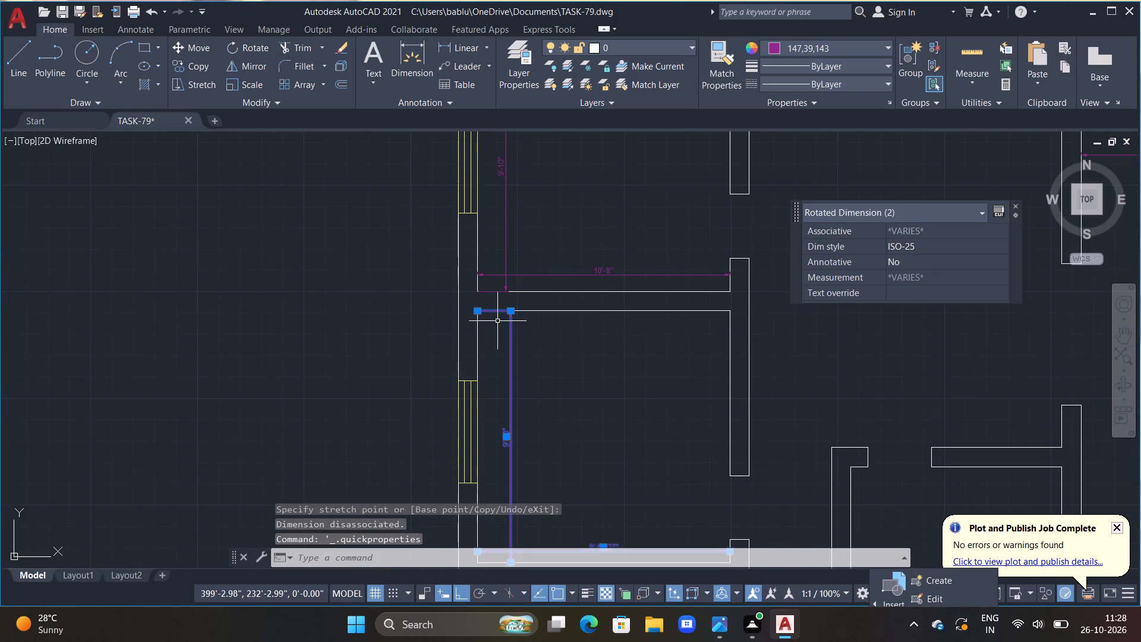
{"action": "scroll", "coordinate": [497, 303], "scroll_direction": "up", "scroll_amount": 1}
{"action": "left_click", "coordinate": [464, 316]}
{"action": "double_click", "coordinate": [516, 314]}
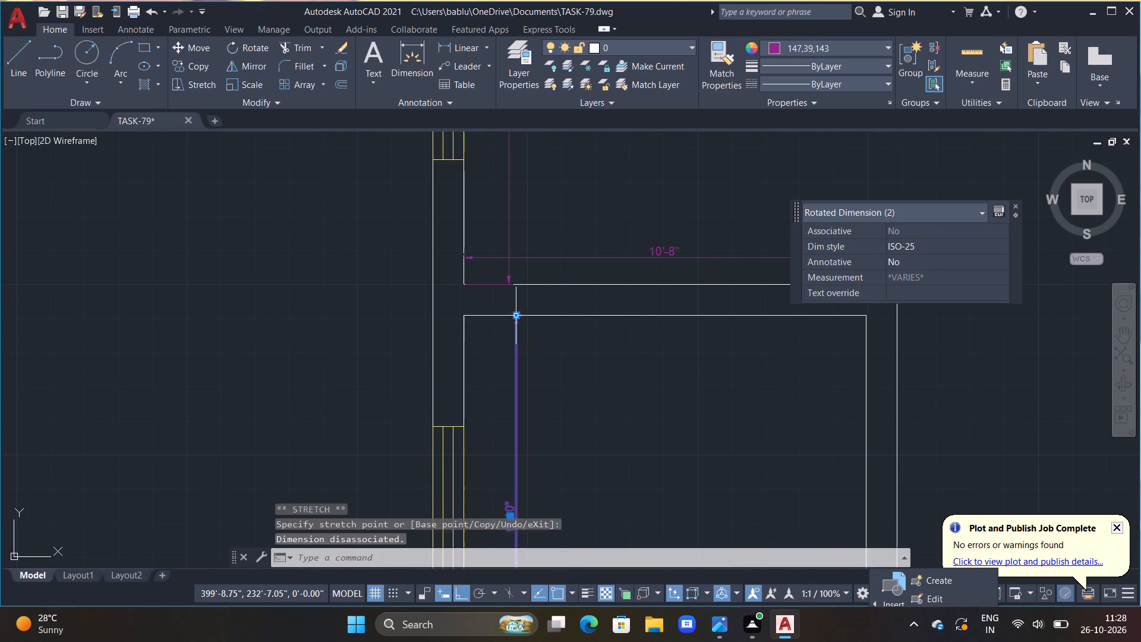
{"action": "key", "text": "Escape"}
{"action": "scroll", "coordinate": [559, 396], "scroll_direction": "down", "scroll_amount": 1}
{"action": "middle_click_drag", "start_coordinate": [565, 397], "coordinate": [554, 241]}
{"action": "key", "text": "Escape"}
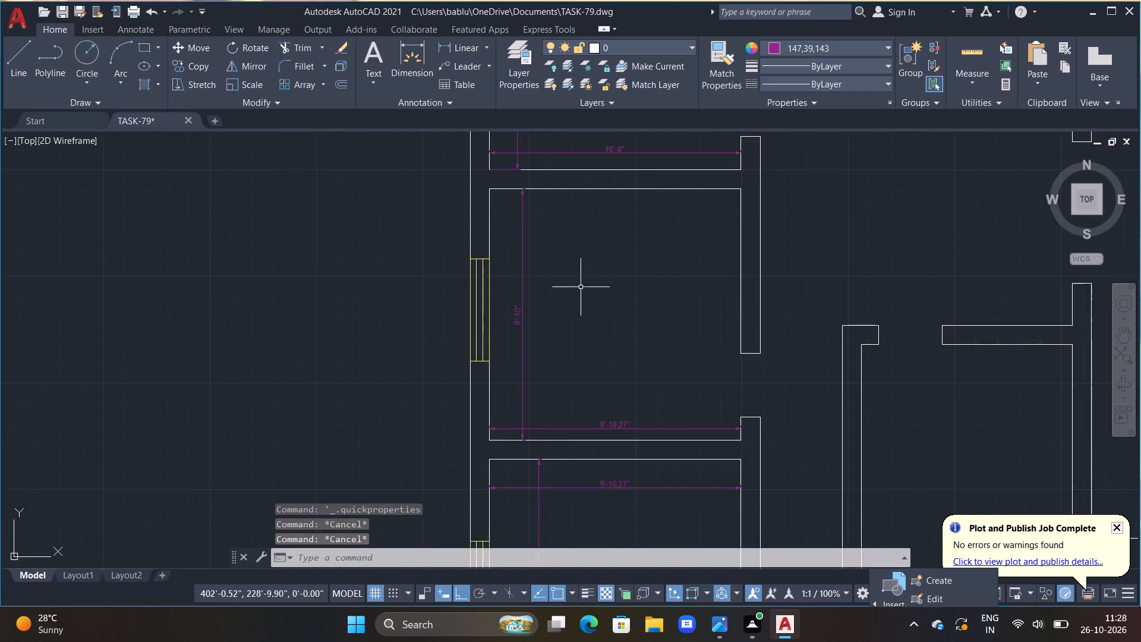
Shorten the south extension line of the height dimension in the 10'-8" wide room back to its dimension line.
{"action": "scroll", "coordinate": [576, 294], "scroll_direction": "down", "scroll_amount": 1}
{"action": "middle_click_drag", "start_coordinate": [575, 435], "coordinate": [546, 255]}
{"action": "middle_click_drag", "start_coordinate": [567, 311], "coordinate": [569, 426]}
{"action": "middle_click_drag", "start_coordinate": [584, 240], "coordinate": [588, 254]}
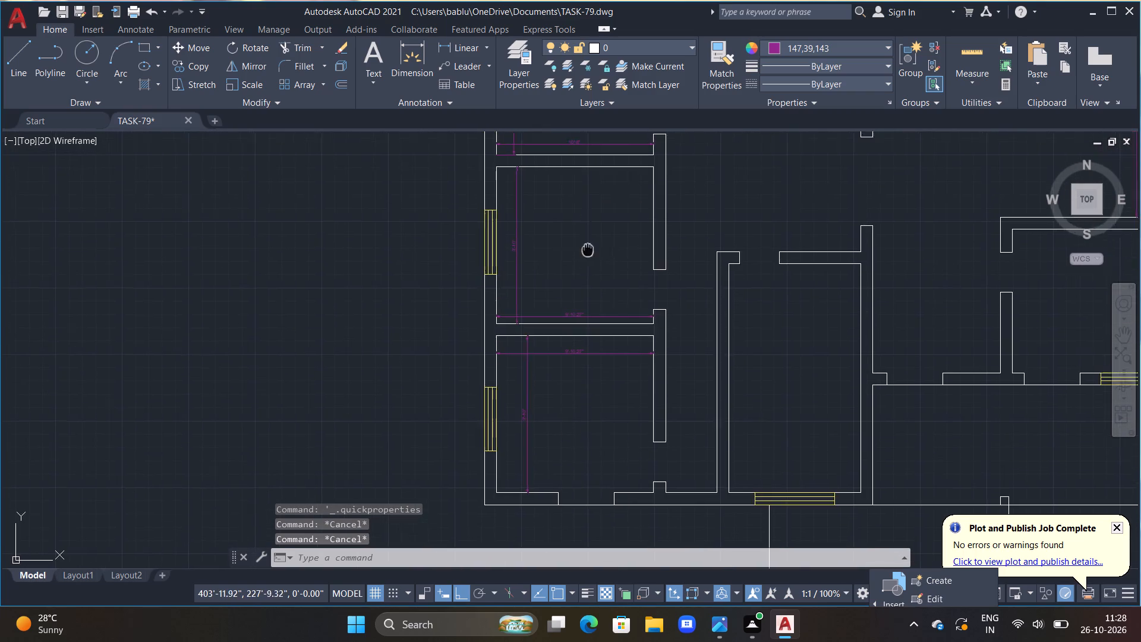
{"action": "middle_click_drag", "start_coordinate": [588, 254], "coordinate": [591, 505]}
{"action": "scroll", "coordinate": [563, 443], "scroll_direction": "up", "scroll_amount": 1}
{"action": "scroll", "coordinate": [505, 415], "scroll_direction": "up", "scroll_amount": 2}
{"action": "left_click", "coordinate": [433, 385]}
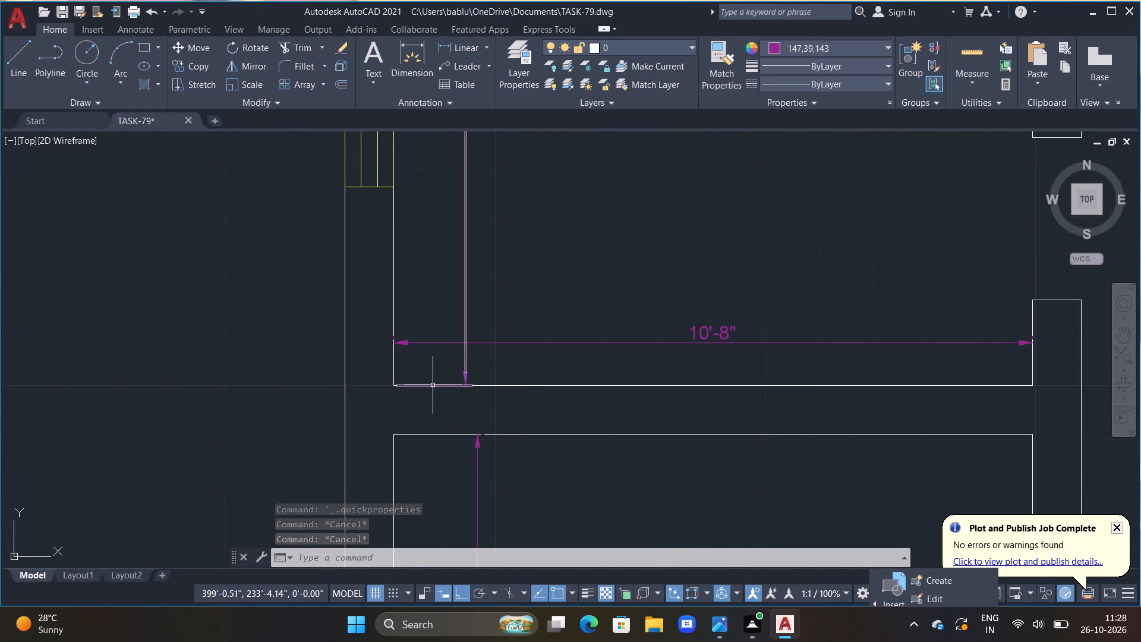
{"action": "left_click", "coordinate": [395, 387]}
{"action": "double_click", "coordinate": [465, 390]}
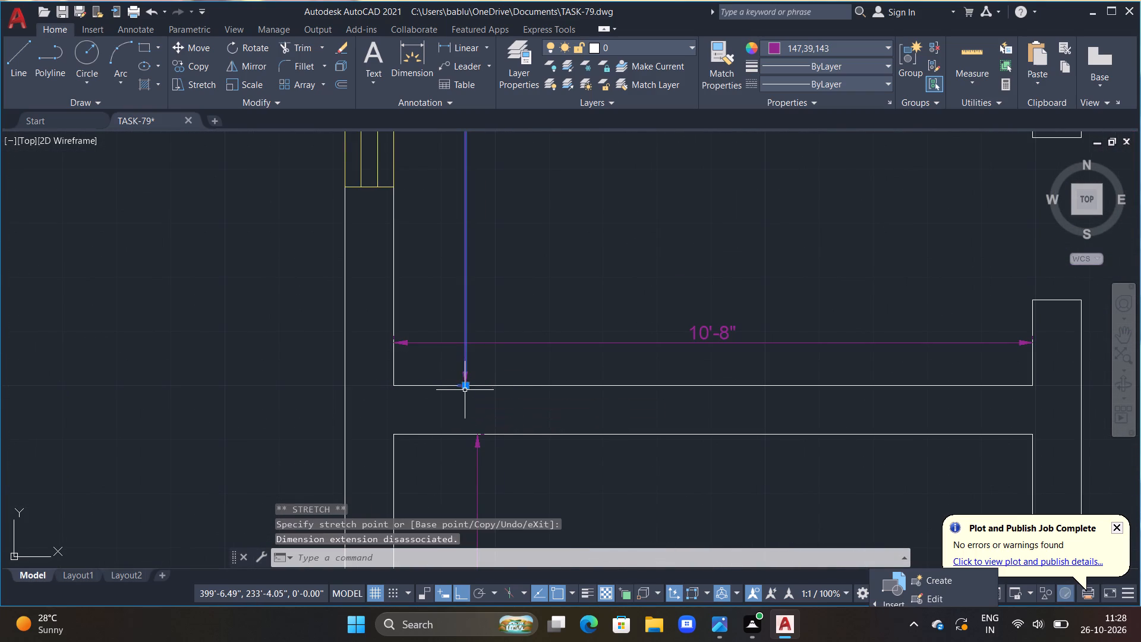
{"action": "key", "text": "Escape"}
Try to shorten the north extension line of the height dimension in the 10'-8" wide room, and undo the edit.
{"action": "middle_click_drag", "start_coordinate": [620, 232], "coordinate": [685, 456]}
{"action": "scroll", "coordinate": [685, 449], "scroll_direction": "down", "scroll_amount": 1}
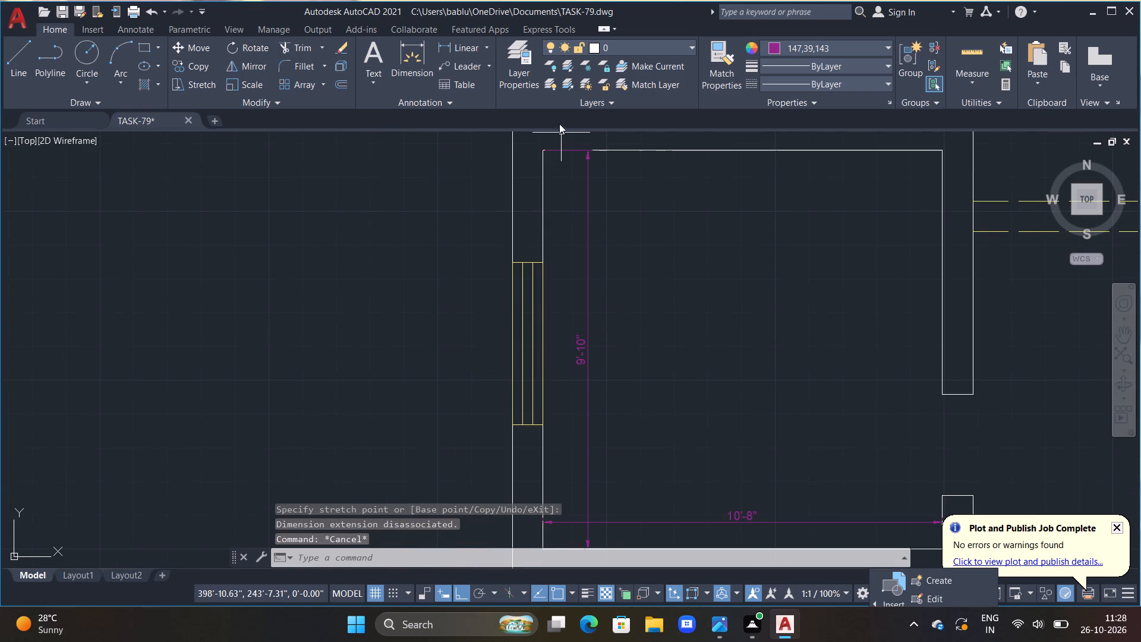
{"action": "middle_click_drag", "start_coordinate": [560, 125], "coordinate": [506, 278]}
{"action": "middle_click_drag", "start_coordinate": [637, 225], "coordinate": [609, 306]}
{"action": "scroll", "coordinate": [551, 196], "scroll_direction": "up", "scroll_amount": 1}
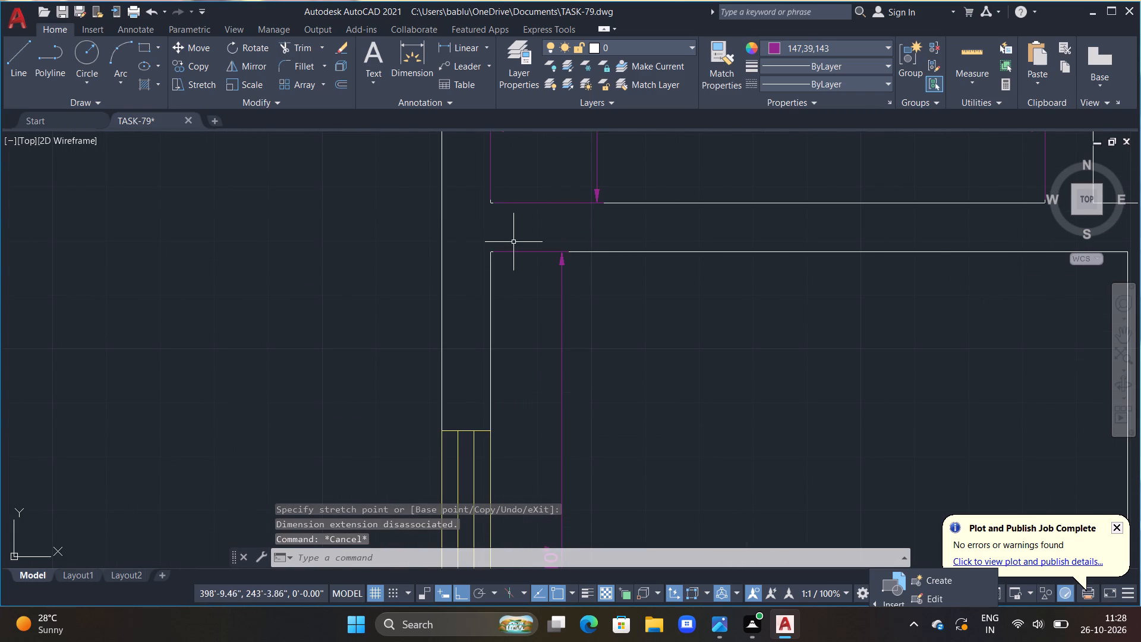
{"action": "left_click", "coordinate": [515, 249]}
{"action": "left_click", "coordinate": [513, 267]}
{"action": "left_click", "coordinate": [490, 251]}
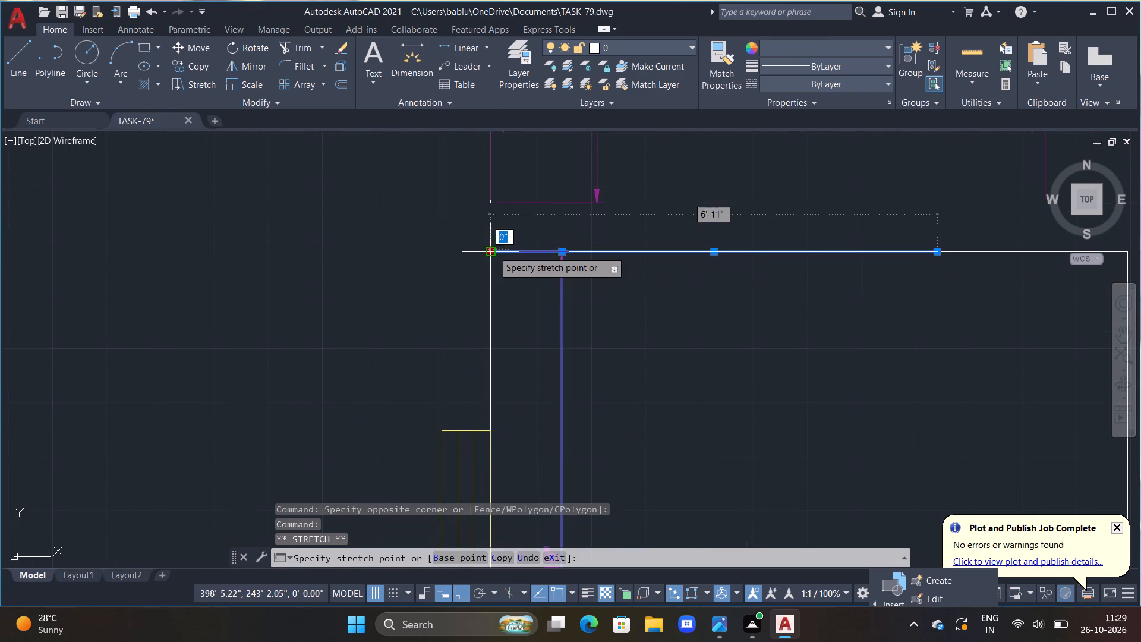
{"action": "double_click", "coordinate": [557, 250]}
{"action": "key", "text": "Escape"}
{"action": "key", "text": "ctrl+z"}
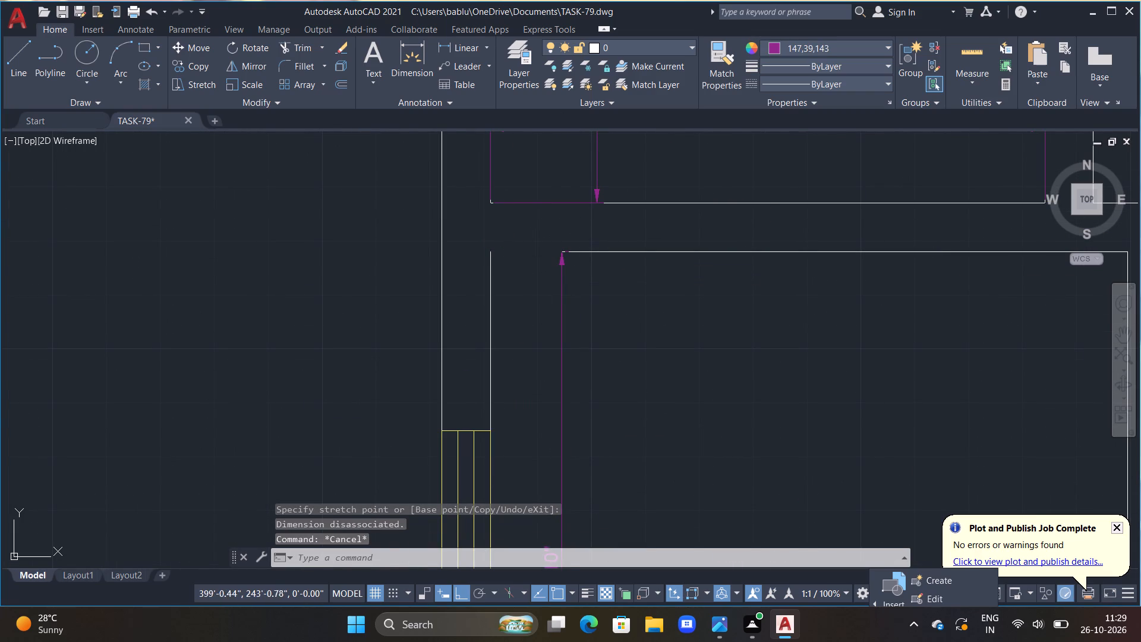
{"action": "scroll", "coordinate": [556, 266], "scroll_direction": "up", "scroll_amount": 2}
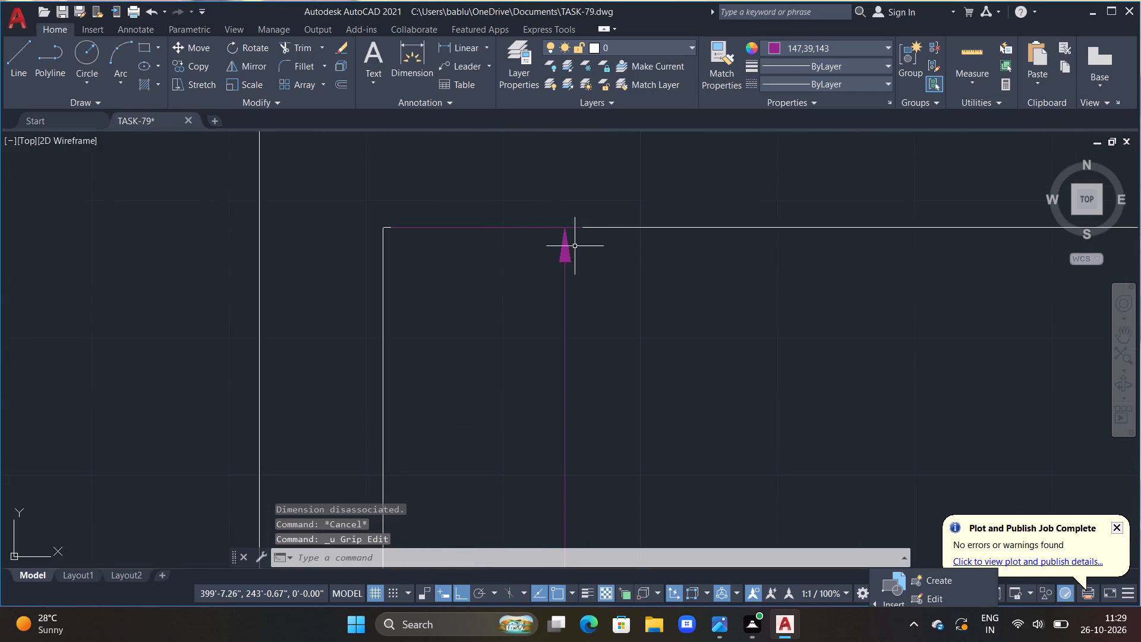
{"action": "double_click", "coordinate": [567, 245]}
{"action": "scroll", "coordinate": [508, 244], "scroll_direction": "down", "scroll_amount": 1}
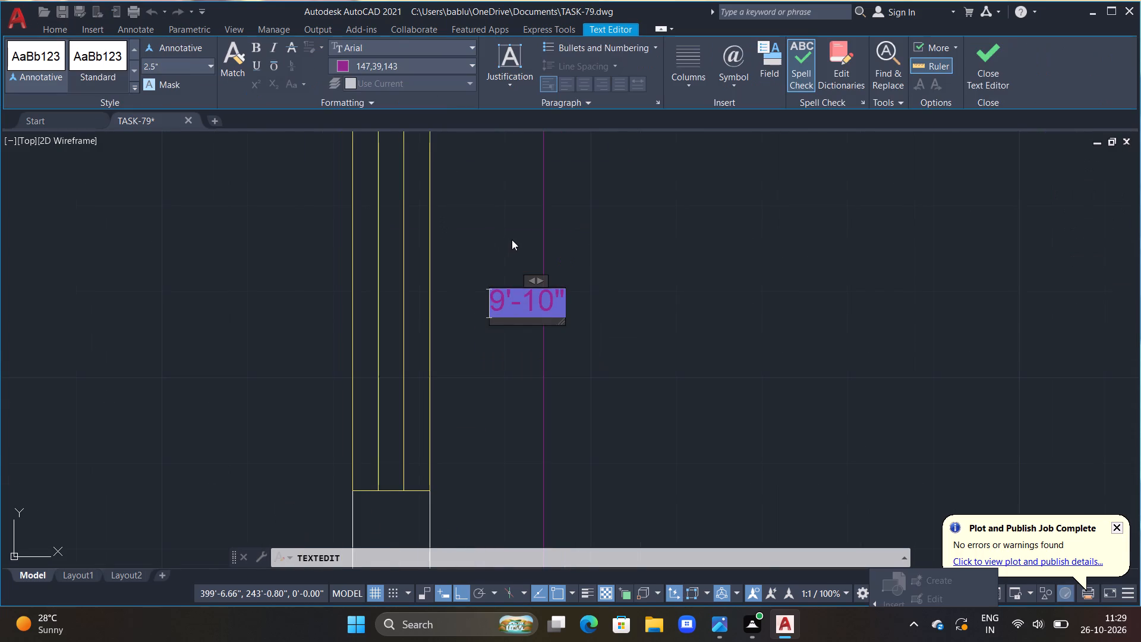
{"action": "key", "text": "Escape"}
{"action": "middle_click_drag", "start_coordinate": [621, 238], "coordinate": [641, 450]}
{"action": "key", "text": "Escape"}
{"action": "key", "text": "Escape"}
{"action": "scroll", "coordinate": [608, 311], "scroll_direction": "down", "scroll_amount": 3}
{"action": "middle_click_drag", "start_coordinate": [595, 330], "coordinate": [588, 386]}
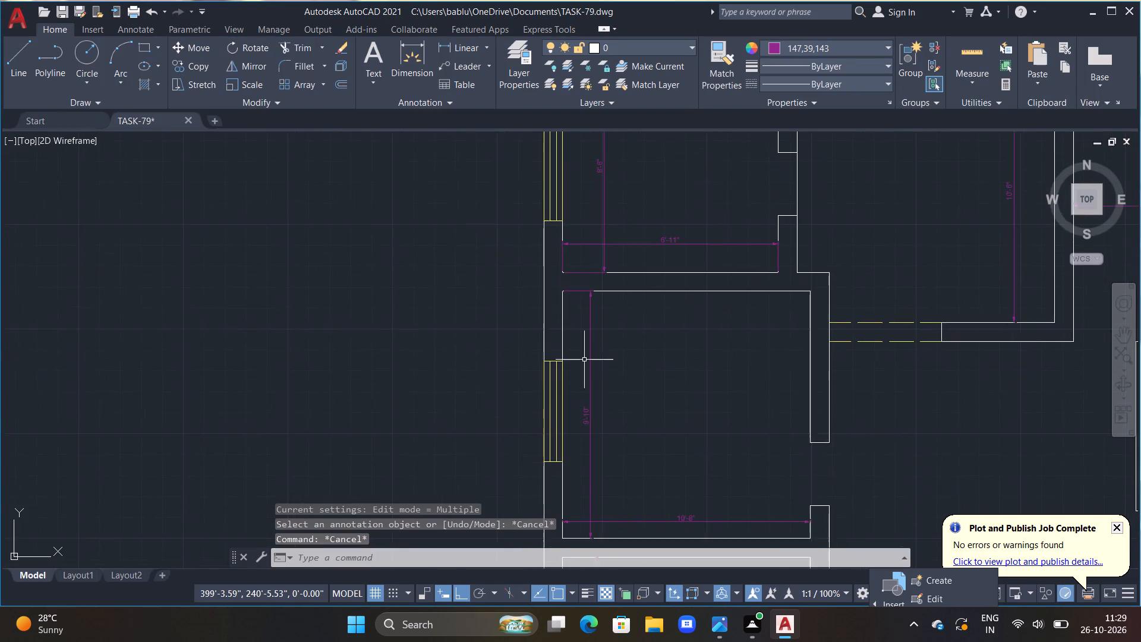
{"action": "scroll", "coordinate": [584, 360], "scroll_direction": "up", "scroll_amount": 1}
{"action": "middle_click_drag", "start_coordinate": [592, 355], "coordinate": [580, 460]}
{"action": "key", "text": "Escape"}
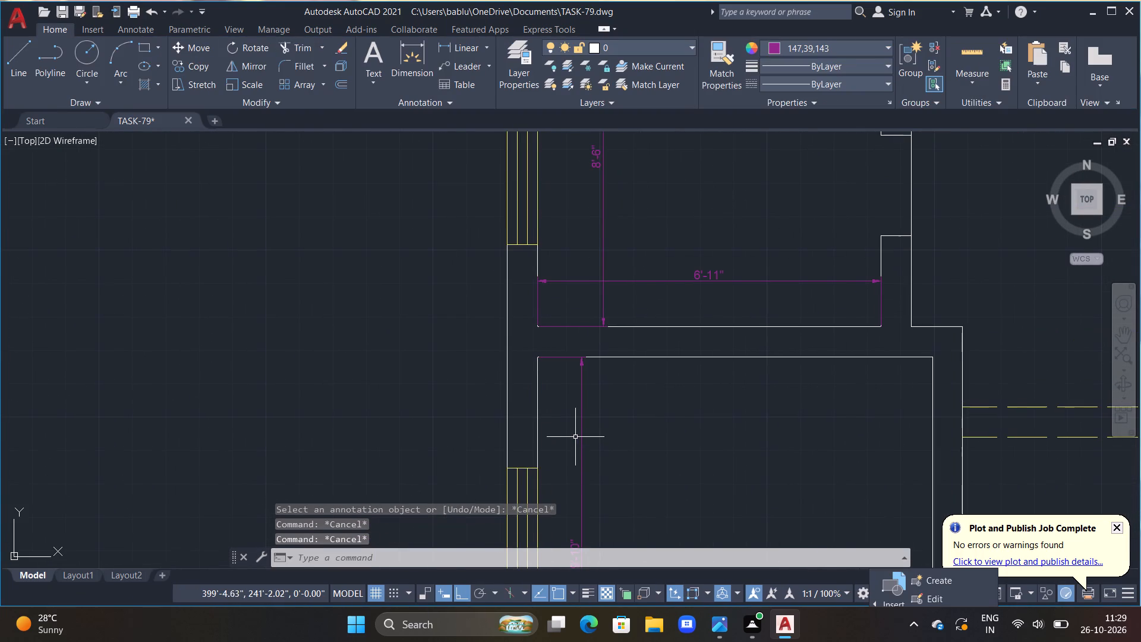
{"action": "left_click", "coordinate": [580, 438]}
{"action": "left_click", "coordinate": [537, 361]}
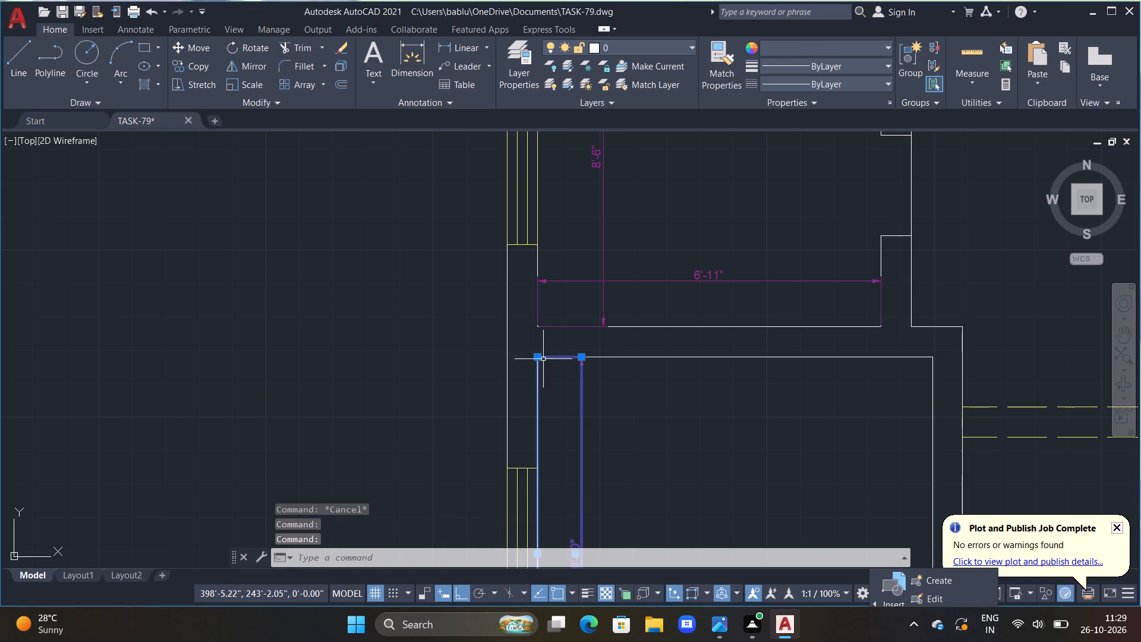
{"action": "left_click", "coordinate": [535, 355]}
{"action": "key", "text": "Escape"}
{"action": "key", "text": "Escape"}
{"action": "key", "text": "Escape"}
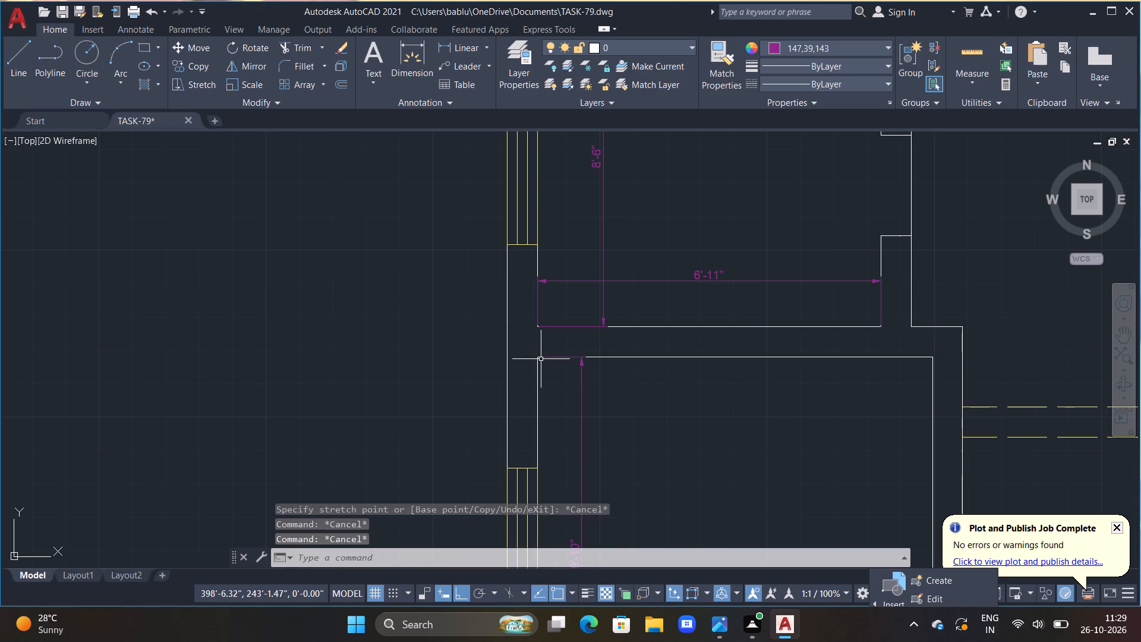
Shorten the north extension line of the height dimension in the 10'-8" wide room back to its dimension line.
{"action": "left_click", "coordinate": [579, 379]}
{"action": "left_click", "coordinate": [538, 358]}
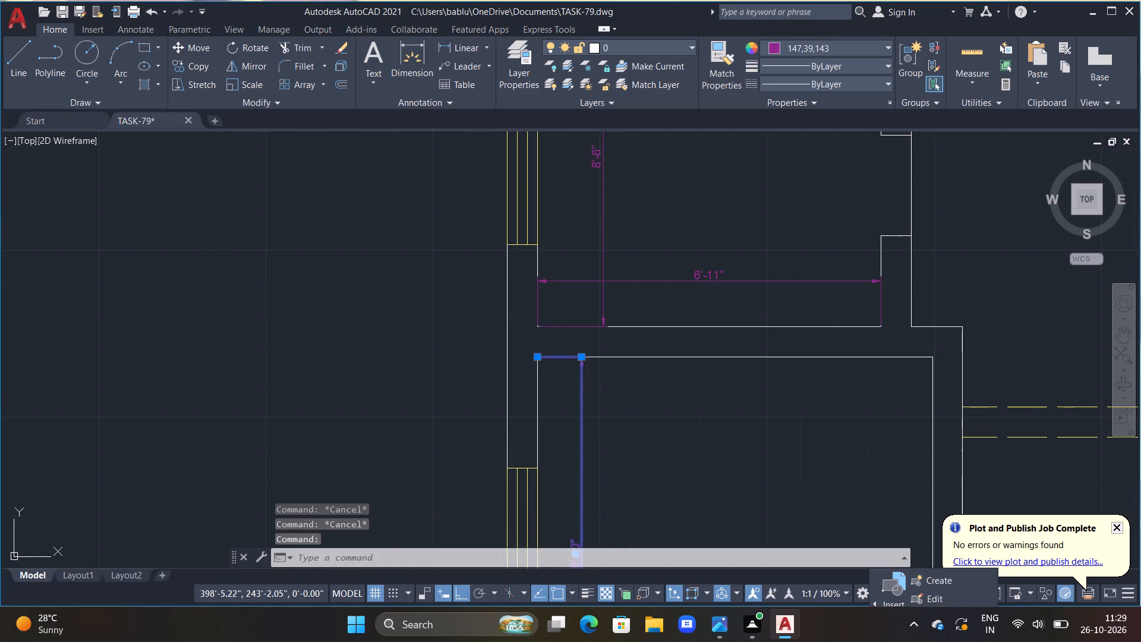
{"action": "left_click", "coordinate": [581, 358]}
{"action": "key", "text": "Escape"}
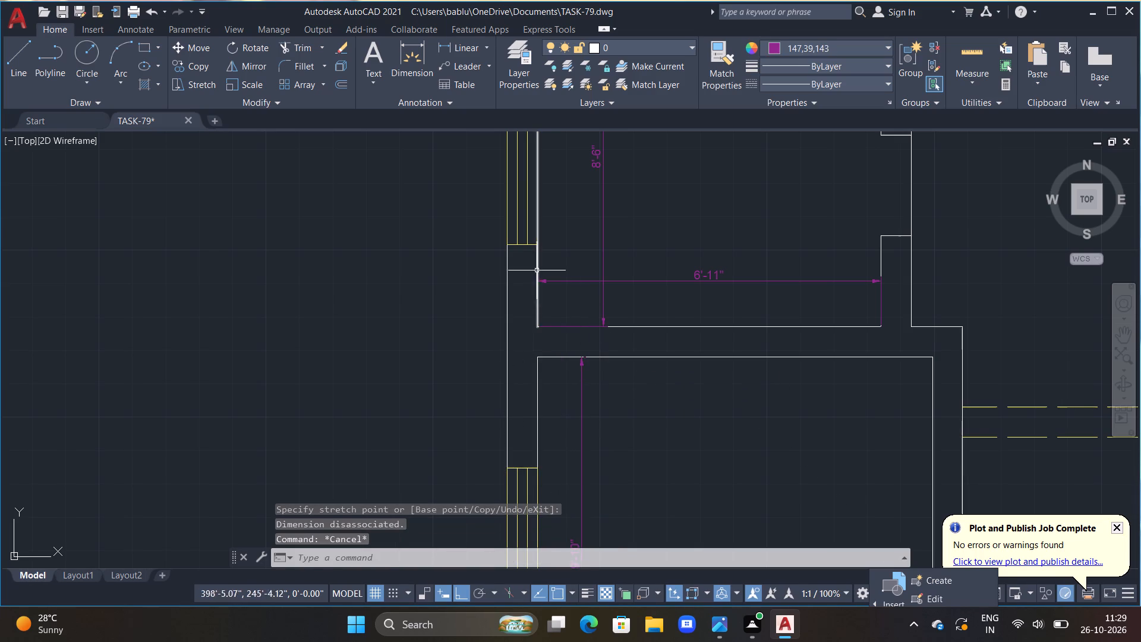
Shorten the west and east extension lines of the 6'-11" width dimension back to its dimension line.
{"action": "left_click", "coordinate": [563, 280]}
{"action": "left_click", "coordinate": [537, 329]}
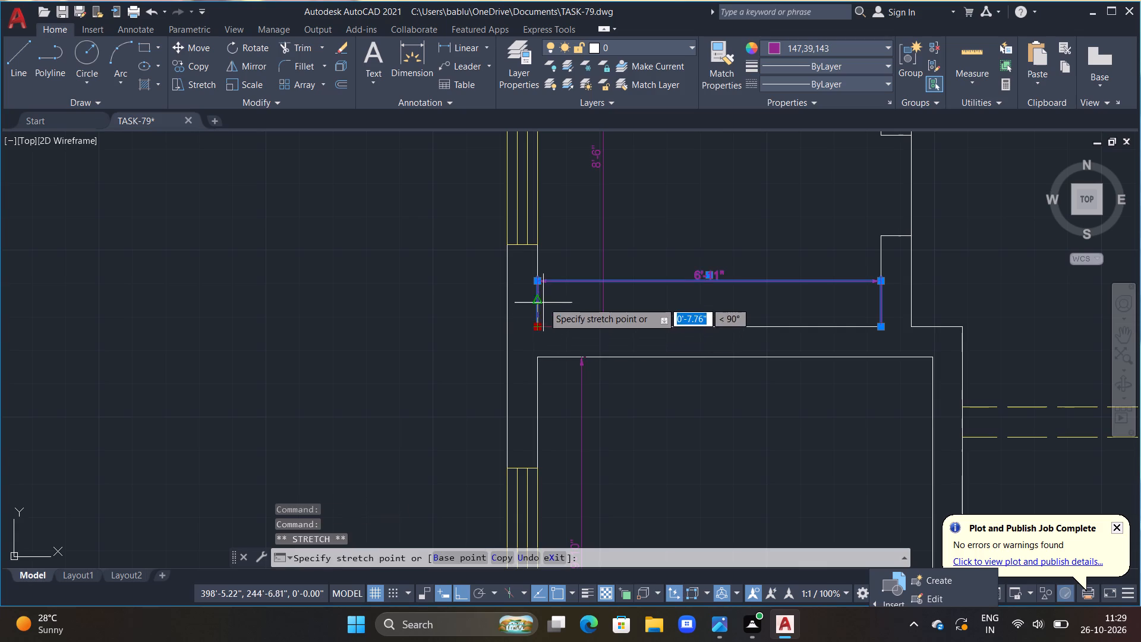
{"action": "left_click", "coordinate": [536, 283]}
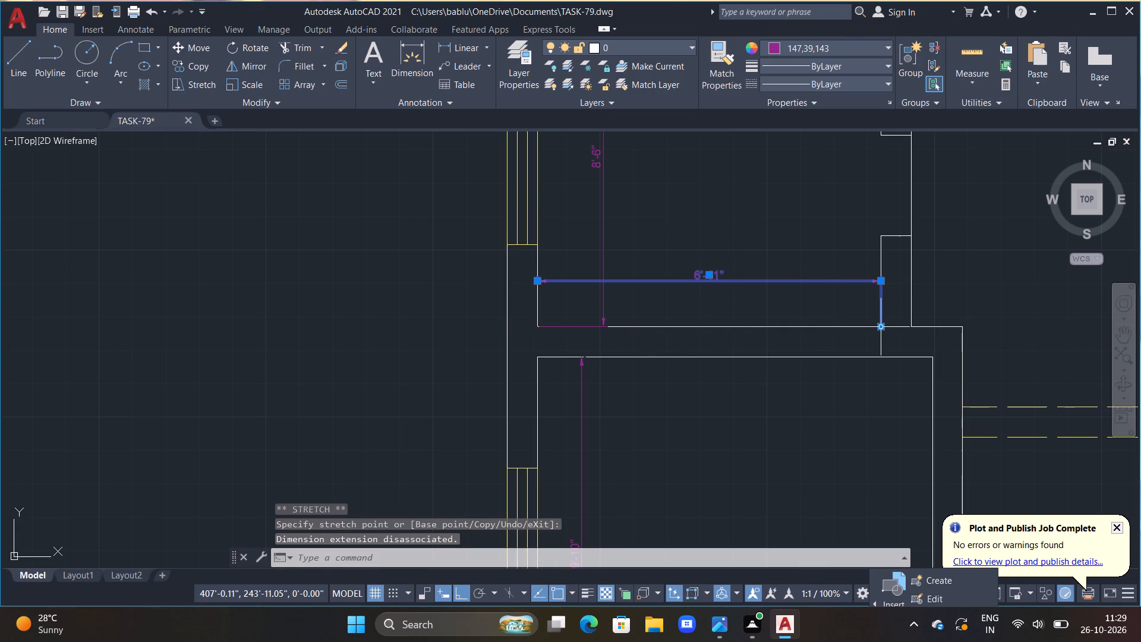
{"action": "left_click", "coordinate": [881, 325]}
{"action": "left_click", "coordinate": [883, 281]}
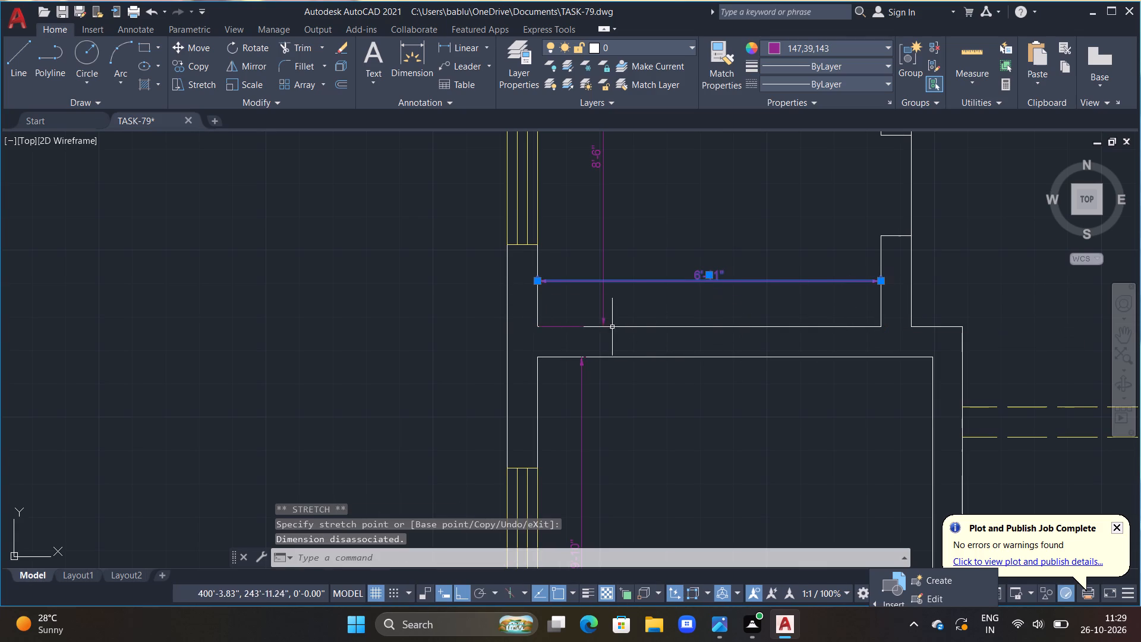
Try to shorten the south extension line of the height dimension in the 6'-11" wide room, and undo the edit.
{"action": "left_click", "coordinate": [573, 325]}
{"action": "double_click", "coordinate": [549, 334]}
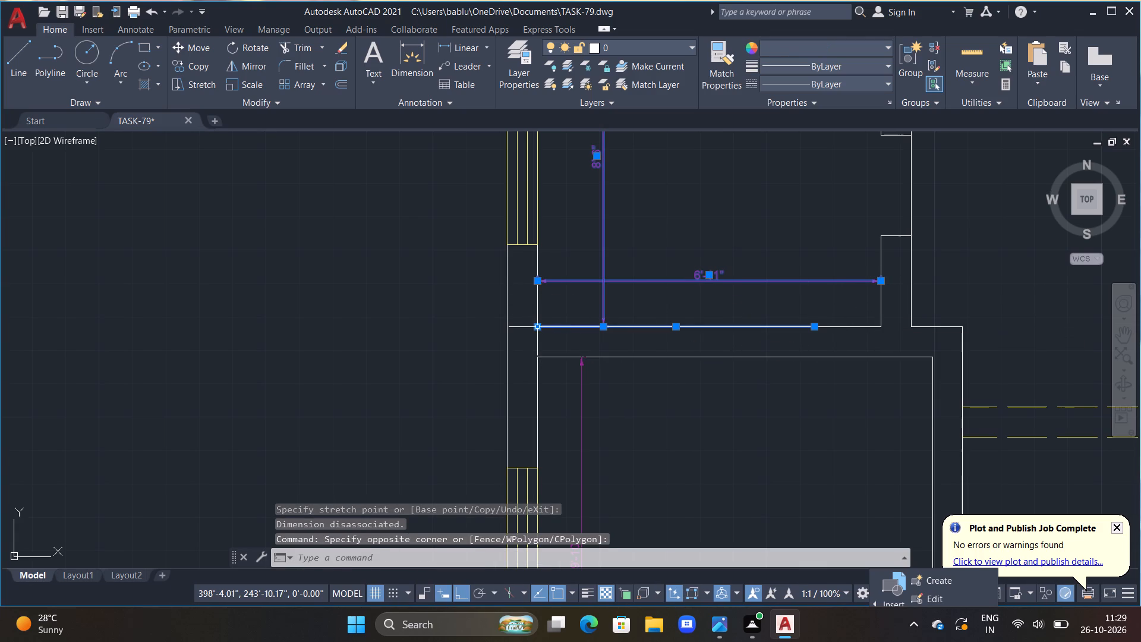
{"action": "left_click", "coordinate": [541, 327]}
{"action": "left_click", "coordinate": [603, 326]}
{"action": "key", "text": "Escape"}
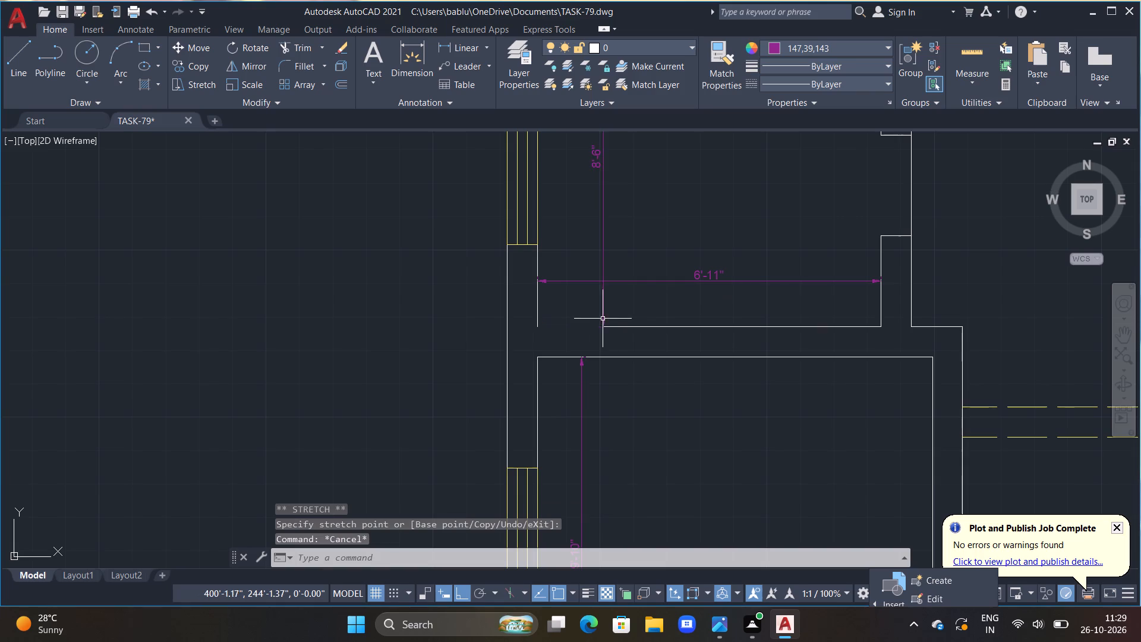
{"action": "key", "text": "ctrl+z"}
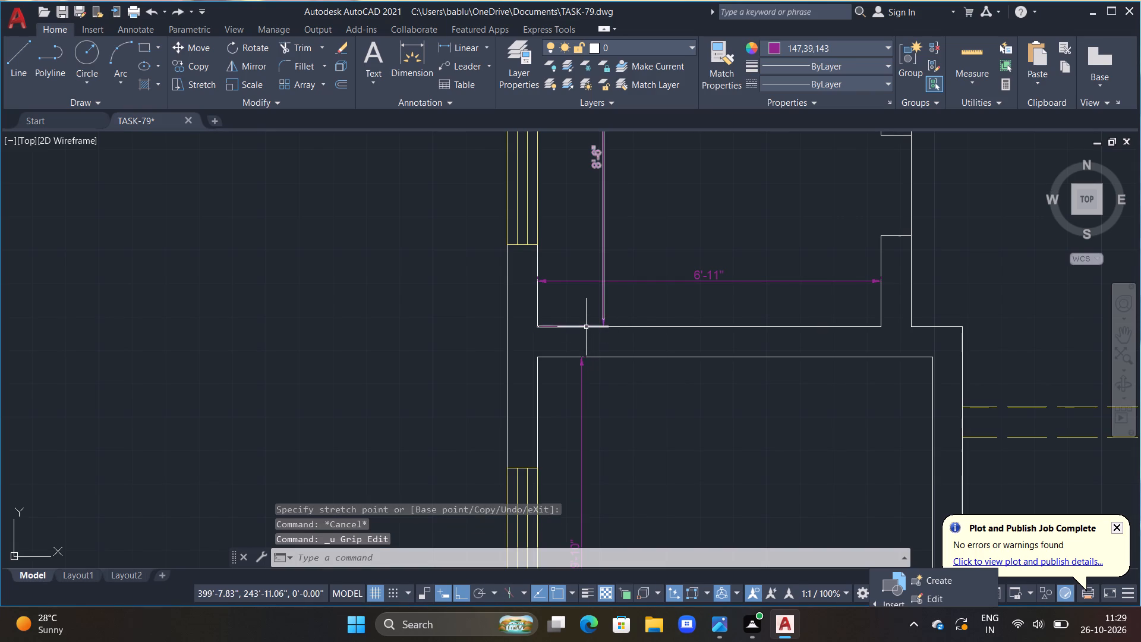
Shorten the south extension line of the height dimension in the 6'-11" wide room back to its dimension line.
{"action": "left_click", "coordinate": [586, 327]}
{"action": "left_click", "coordinate": [538, 328]}
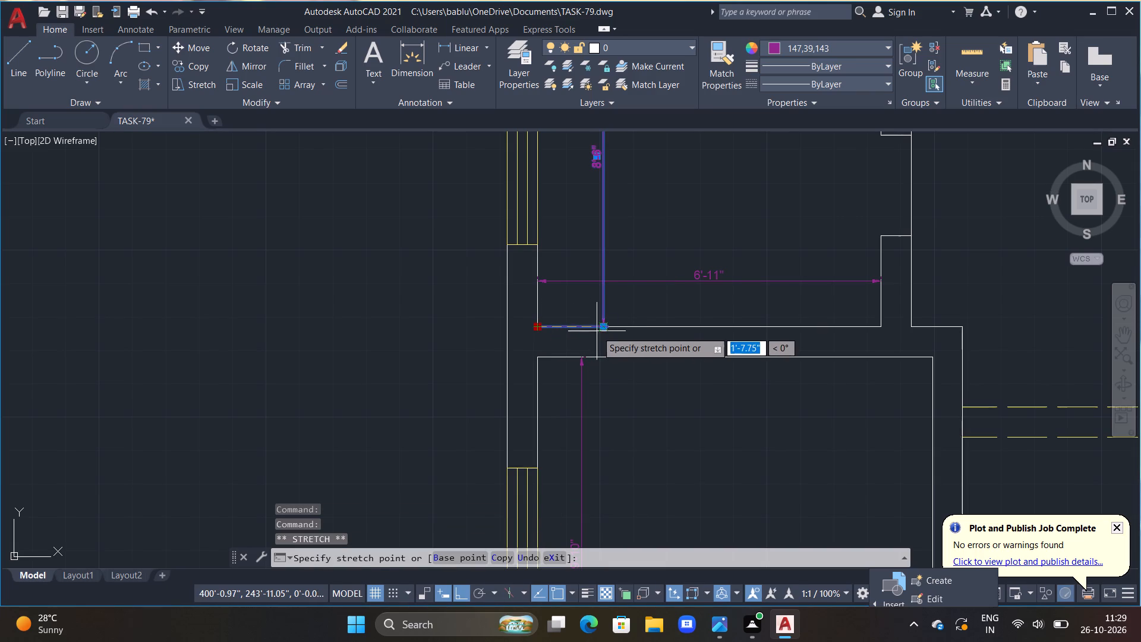
{"action": "left_click", "coordinate": [609, 328]}
Shorten the north extension line of the height dimension in the 6'-11" wide room back to its dimension line.
{"action": "scroll", "coordinate": [650, 276], "scroll_direction": "down", "scroll_amount": 2}
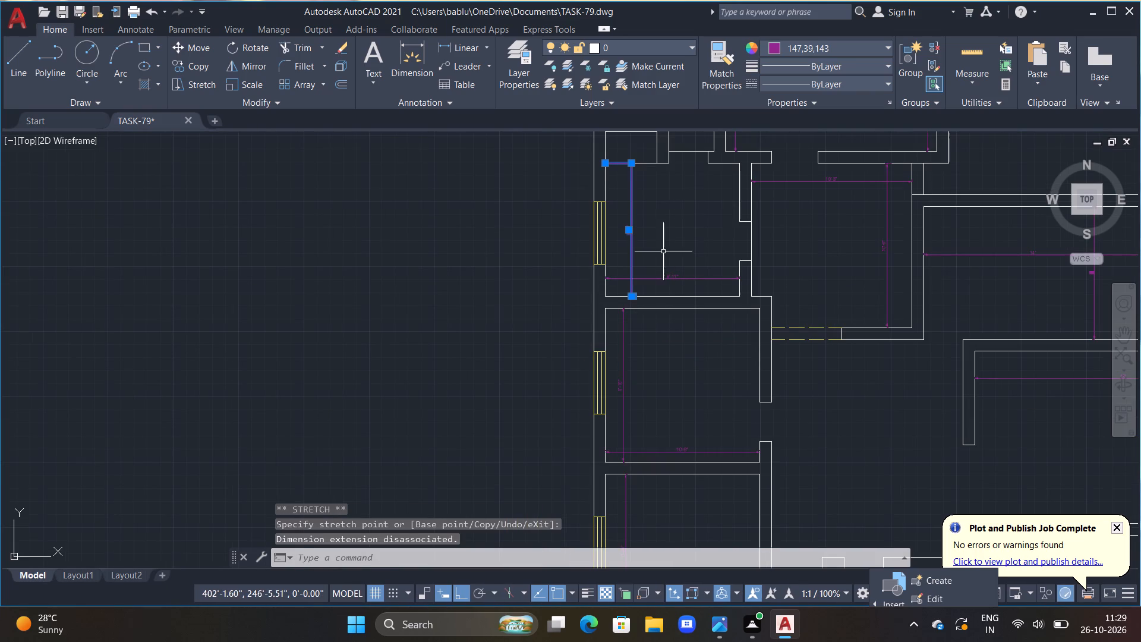
{"action": "middle_click_drag", "start_coordinate": [663, 244], "coordinate": [663, 288]}
{"action": "scroll", "coordinate": [651, 224], "scroll_direction": "up", "scroll_amount": 1}
{"action": "middle_click_drag", "start_coordinate": [641, 221], "coordinate": [674, 319]}
{"action": "key", "text": "Escape"}
{"action": "scroll", "coordinate": [615, 273], "scroll_direction": "up", "scroll_amount": 2}
{"action": "scroll", "coordinate": [648, 338], "scroll_direction": "up", "scroll_amount": 1}
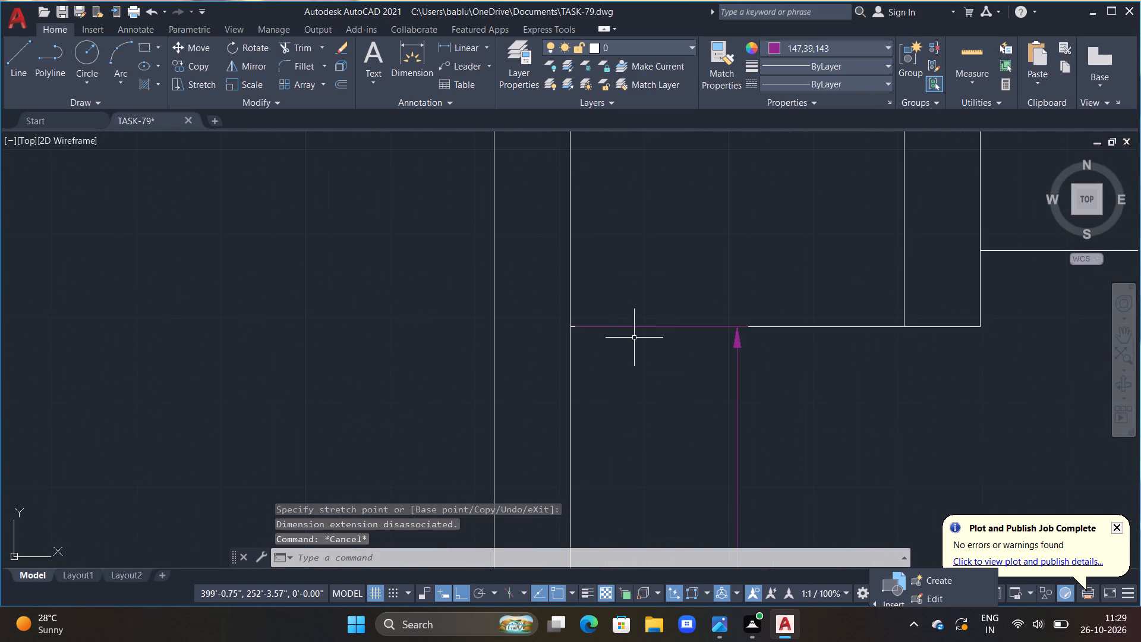
{"action": "double_click", "coordinate": [635, 324]}
{"action": "left_click", "coordinate": [634, 345]}
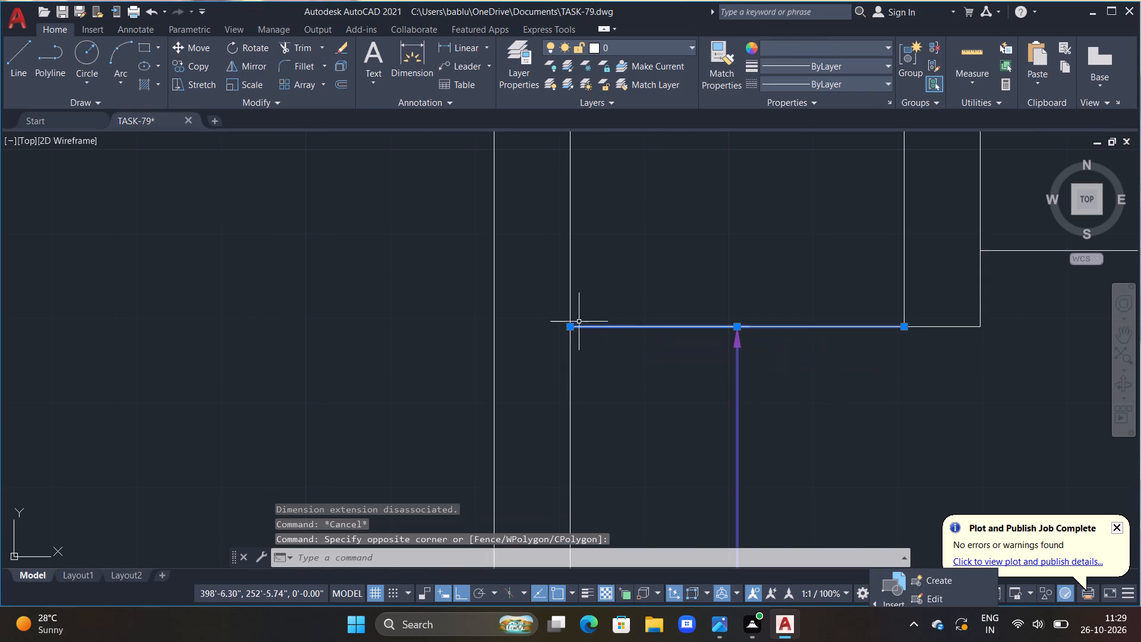
{"action": "key", "text": "Escape"}
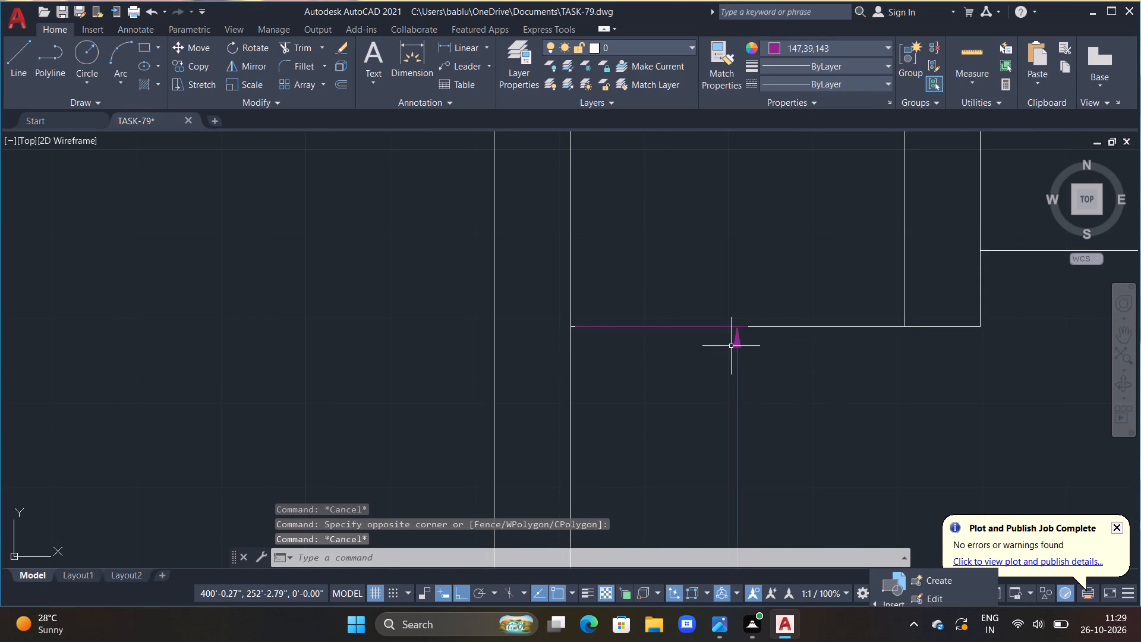
{"action": "left_click", "coordinate": [739, 345]}
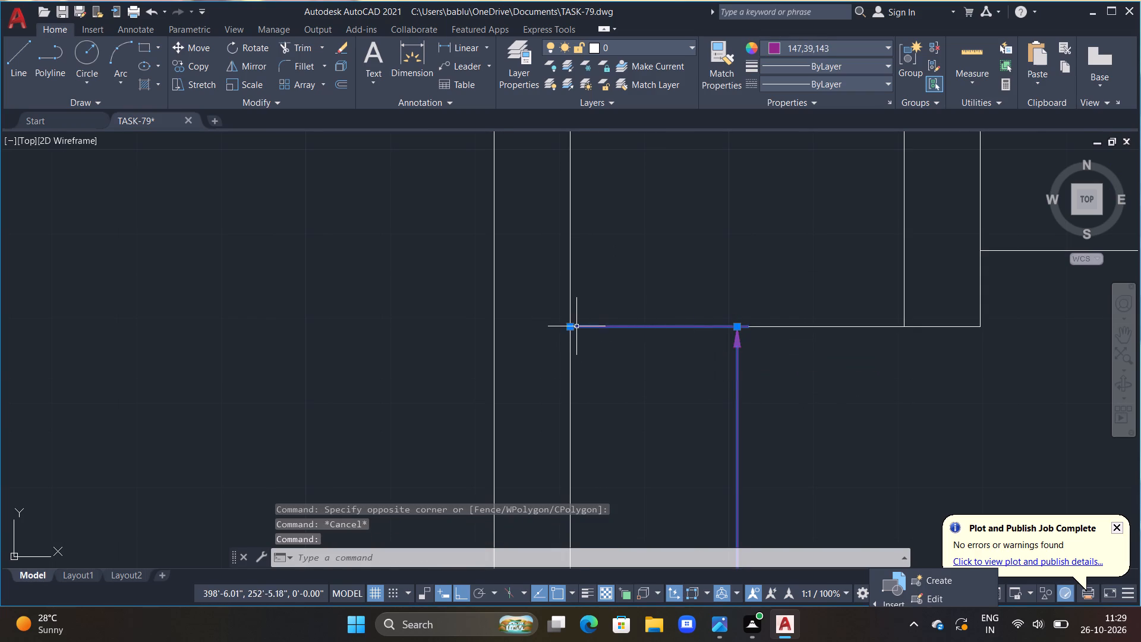
{"action": "double_click", "coordinate": [573, 328]}
{"action": "double_click", "coordinate": [736, 328]}
{"action": "key", "text": "Escape"}
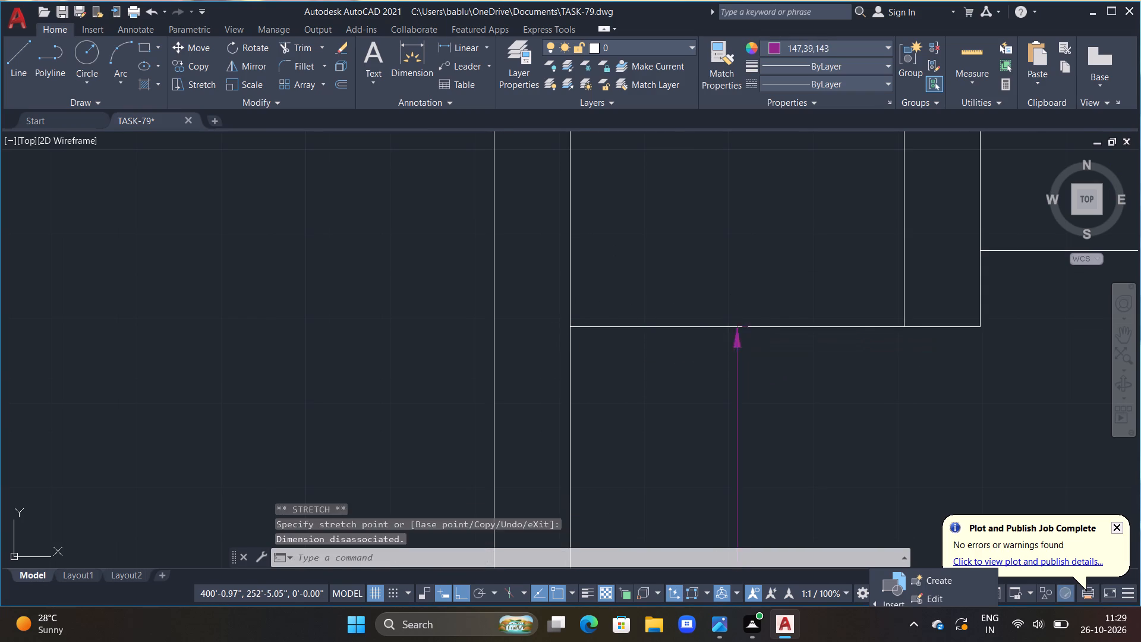
{"action": "scroll", "coordinate": [747, 360], "scroll_direction": "down", "scroll_amount": 2}
{"action": "key", "text": "Escape"}
Dimension the interior height of the tall, narrow south-central room, placing the dimension just inside its west wall.
{"action": "scroll", "coordinate": [870, 354], "scroll_direction": "down", "scroll_amount": 3}
{"action": "middle_click_drag", "start_coordinate": [885, 350], "coordinate": [792, 328]}
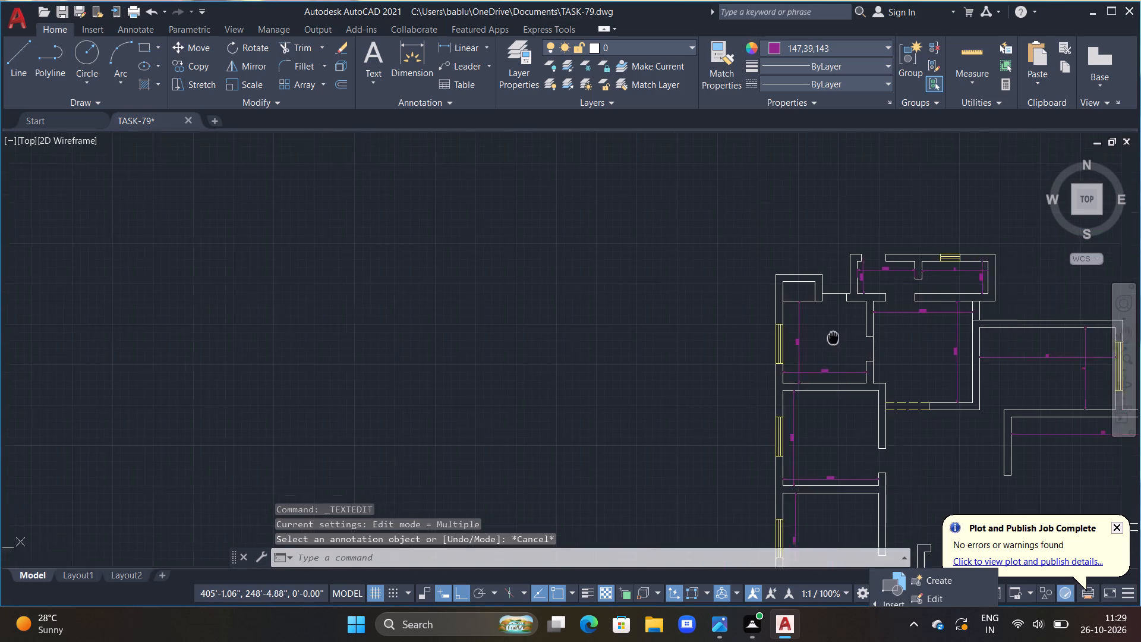
{"action": "middle_click_drag", "start_coordinate": [792, 328], "coordinate": [505, 257]}
{"action": "middle_click_drag", "start_coordinate": [584, 326], "coordinate": [493, 237]}
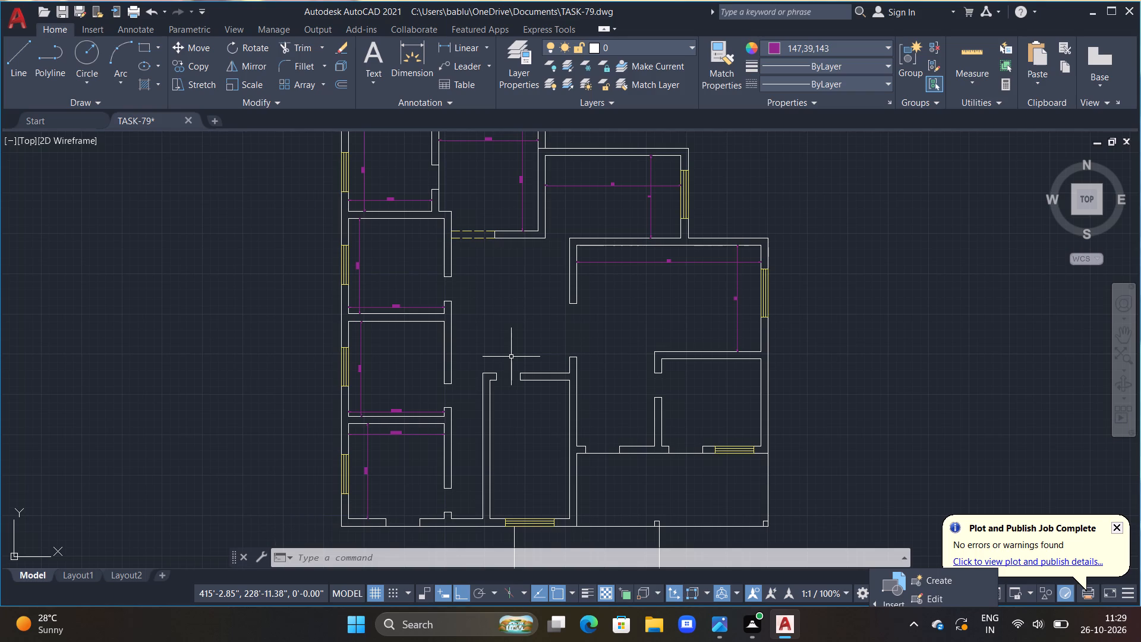
{"action": "key", "text": "Escape"}
{"action": "key", "text": "Escape"}
{"action": "key", "text": "Escape"}
{"action": "middle_click_drag", "start_coordinate": [551, 403], "coordinate": [472, 324]}
{"action": "middle_click_drag", "start_coordinate": [469, 436], "coordinate": [499, 387]}
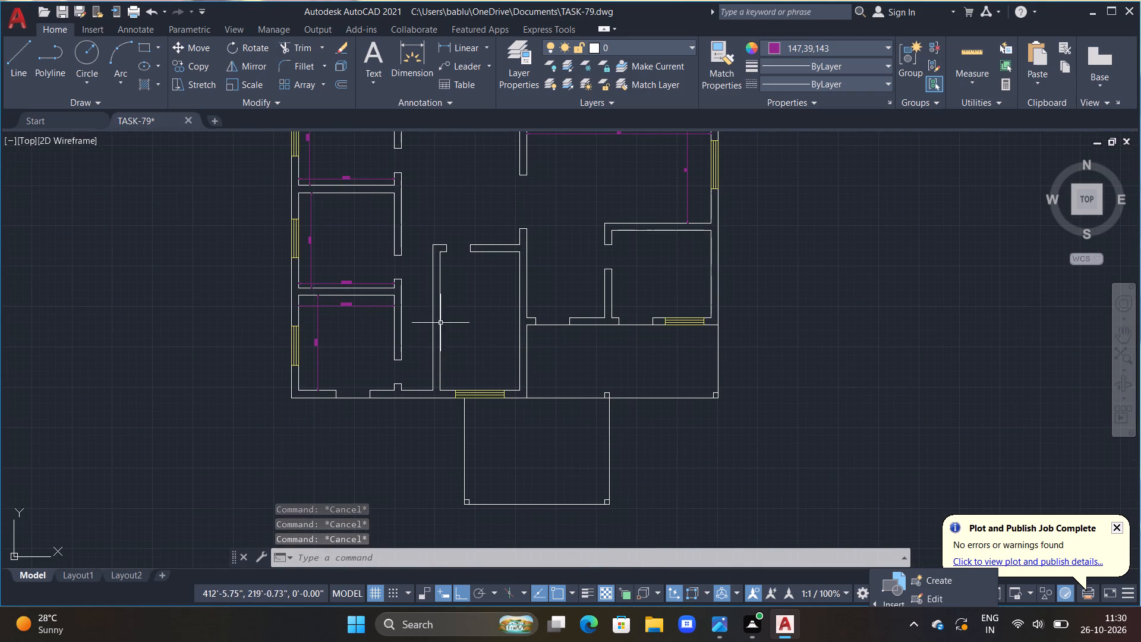
{"action": "scroll", "coordinate": [474, 287], "scroll_direction": "up", "scroll_amount": 2}
{"action": "middle_click_drag", "start_coordinate": [474, 285], "coordinate": [635, 212]}
{"action": "middle_click_drag", "start_coordinate": [591, 252], "coordinate": [562, 302]}
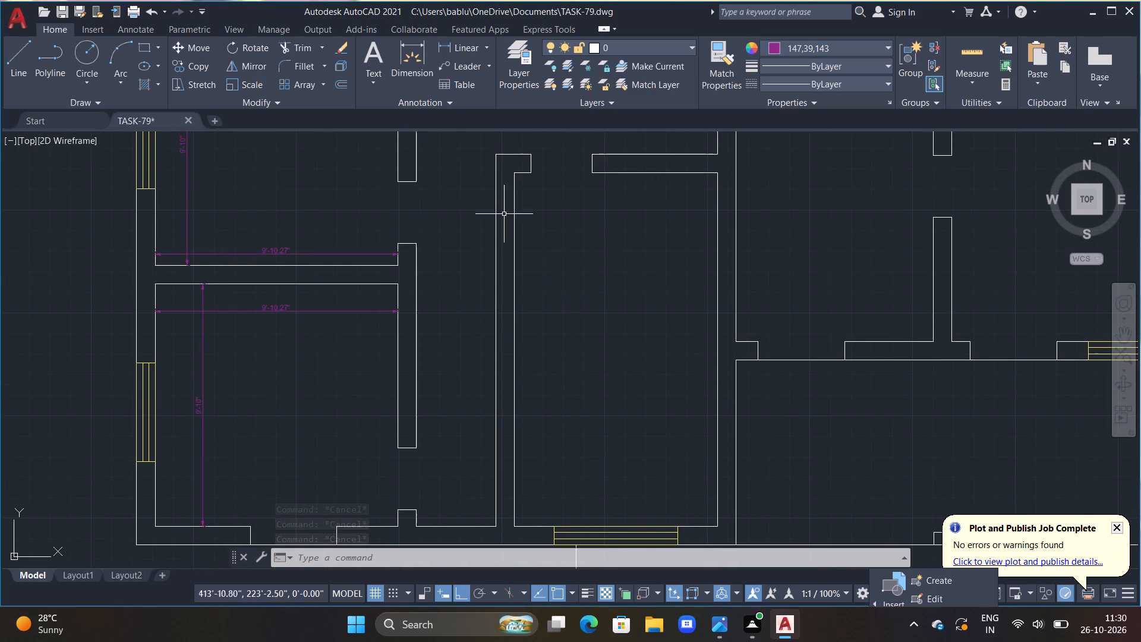
{"action": "double_click", "coordinate": [418, 67]}
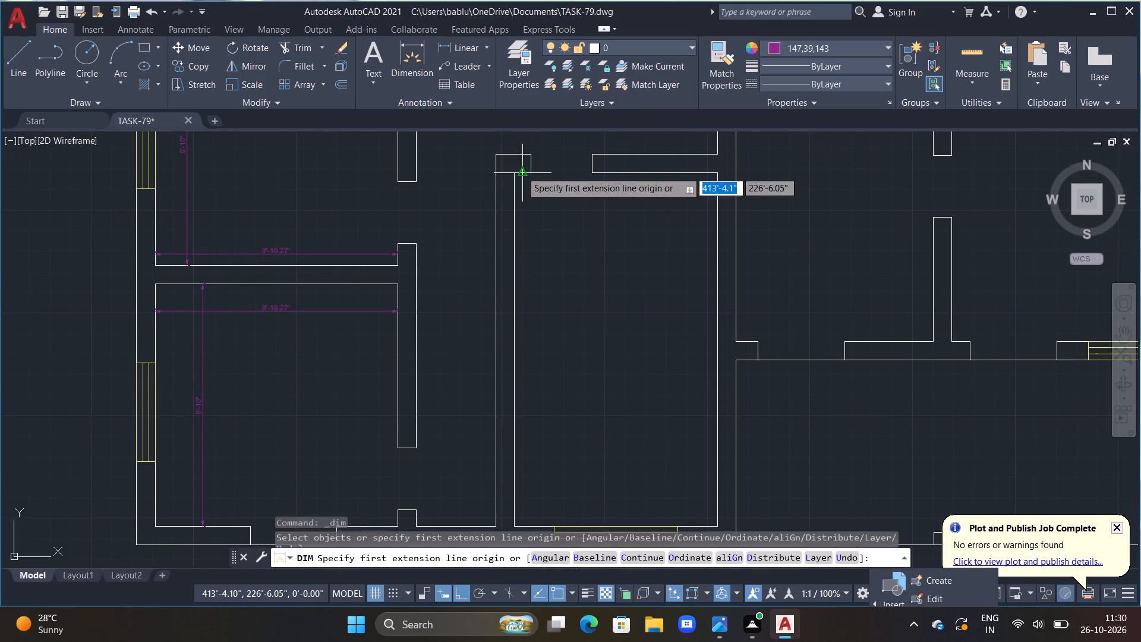
{"action": "left_click_drag", "start_coordinate": [513, 172], "coordinate": [510, 185]}
{"action": "middle_click_drag", "start_coordinate": [520, 360], "coordinate": [519, 279]}
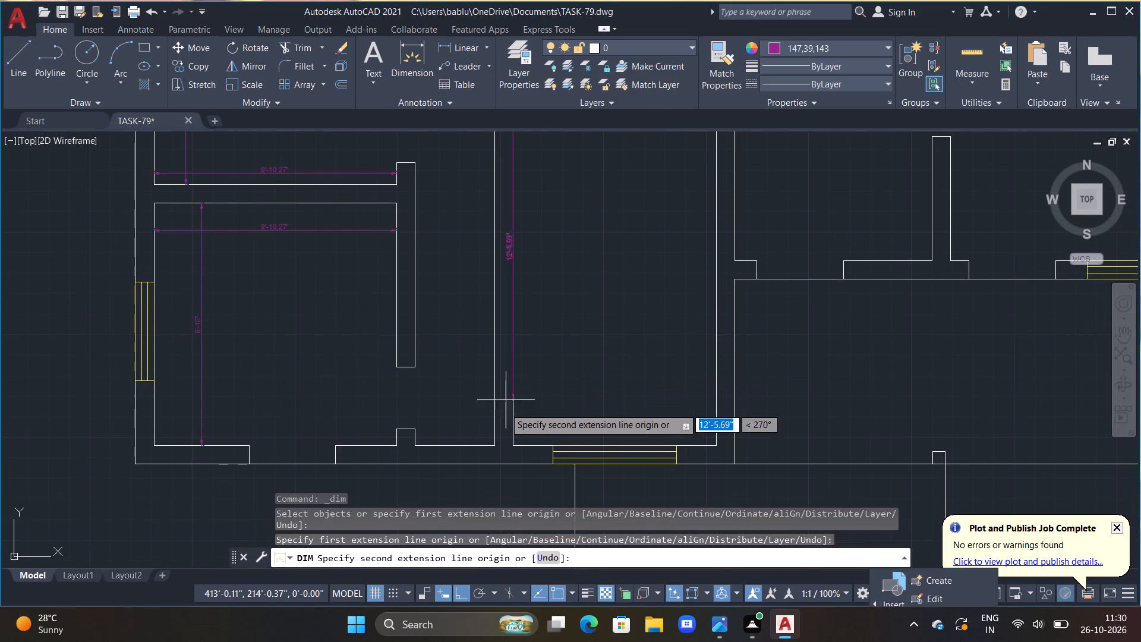
{"action": "double_click", "coordinate": [515, 446]}
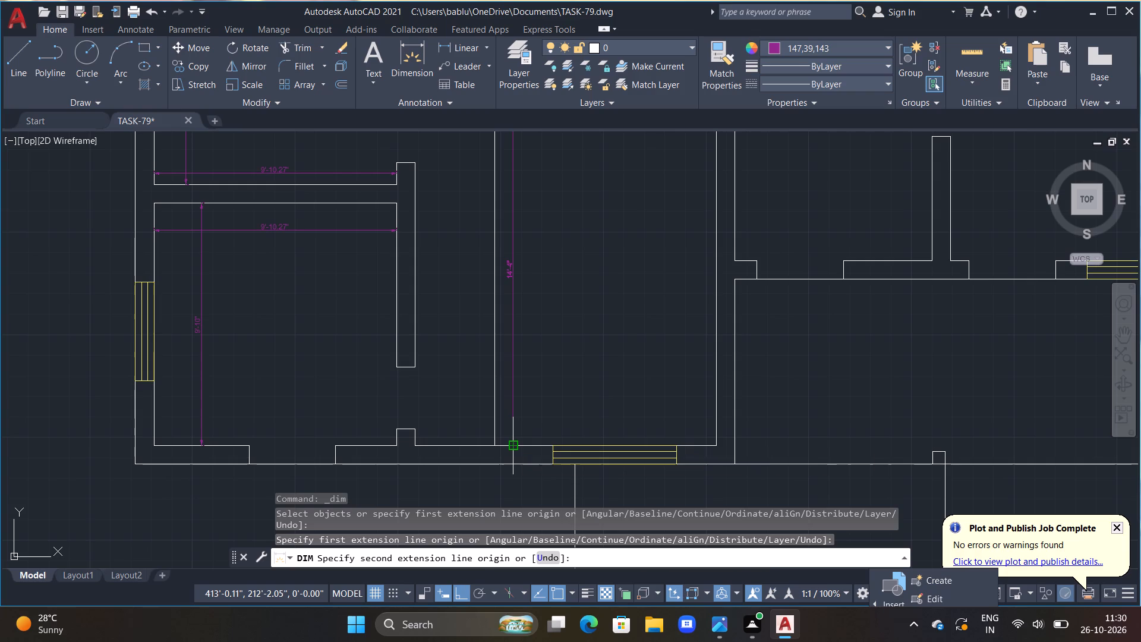
{"action": "left_click", "coordinate": [536, 444]}
{"action": "key", "text": "Escape"}
{"action": "key", "text": "Escape"}
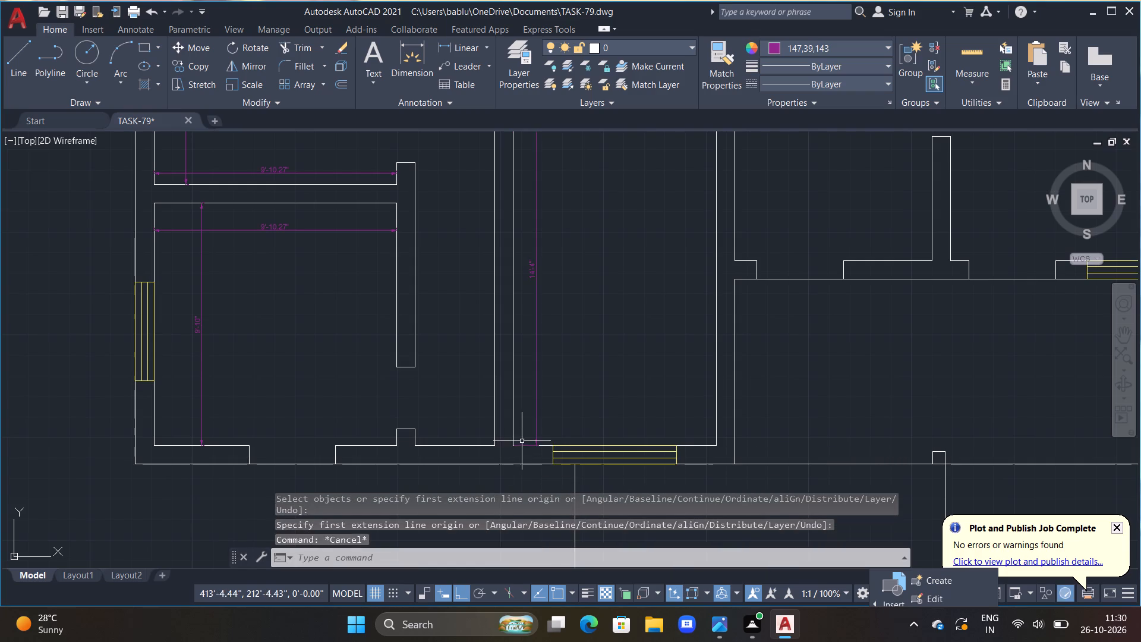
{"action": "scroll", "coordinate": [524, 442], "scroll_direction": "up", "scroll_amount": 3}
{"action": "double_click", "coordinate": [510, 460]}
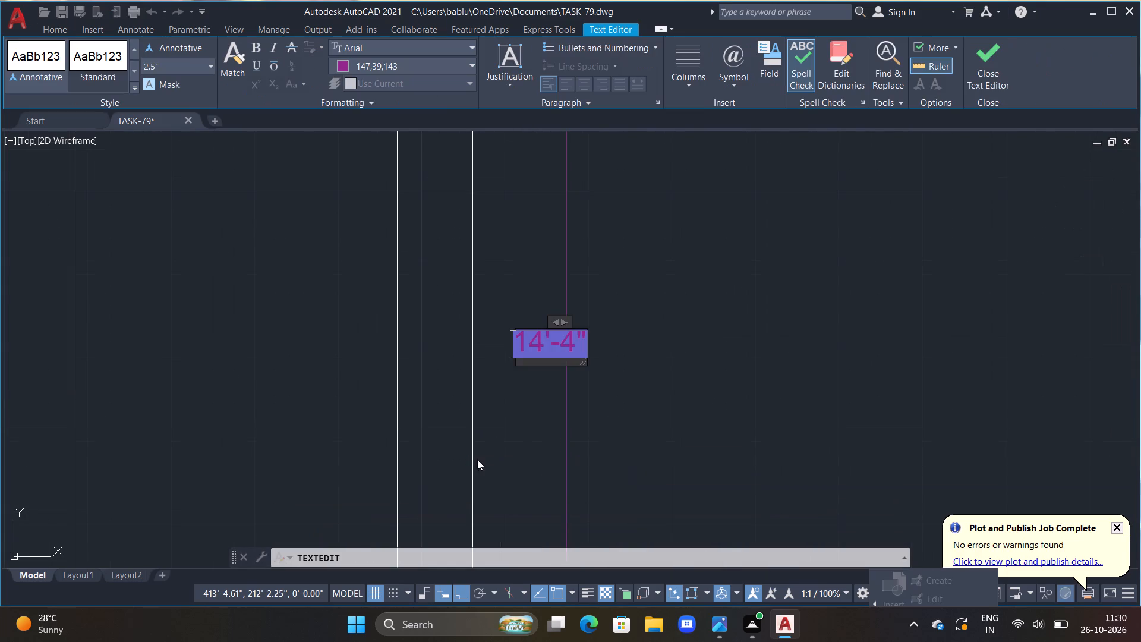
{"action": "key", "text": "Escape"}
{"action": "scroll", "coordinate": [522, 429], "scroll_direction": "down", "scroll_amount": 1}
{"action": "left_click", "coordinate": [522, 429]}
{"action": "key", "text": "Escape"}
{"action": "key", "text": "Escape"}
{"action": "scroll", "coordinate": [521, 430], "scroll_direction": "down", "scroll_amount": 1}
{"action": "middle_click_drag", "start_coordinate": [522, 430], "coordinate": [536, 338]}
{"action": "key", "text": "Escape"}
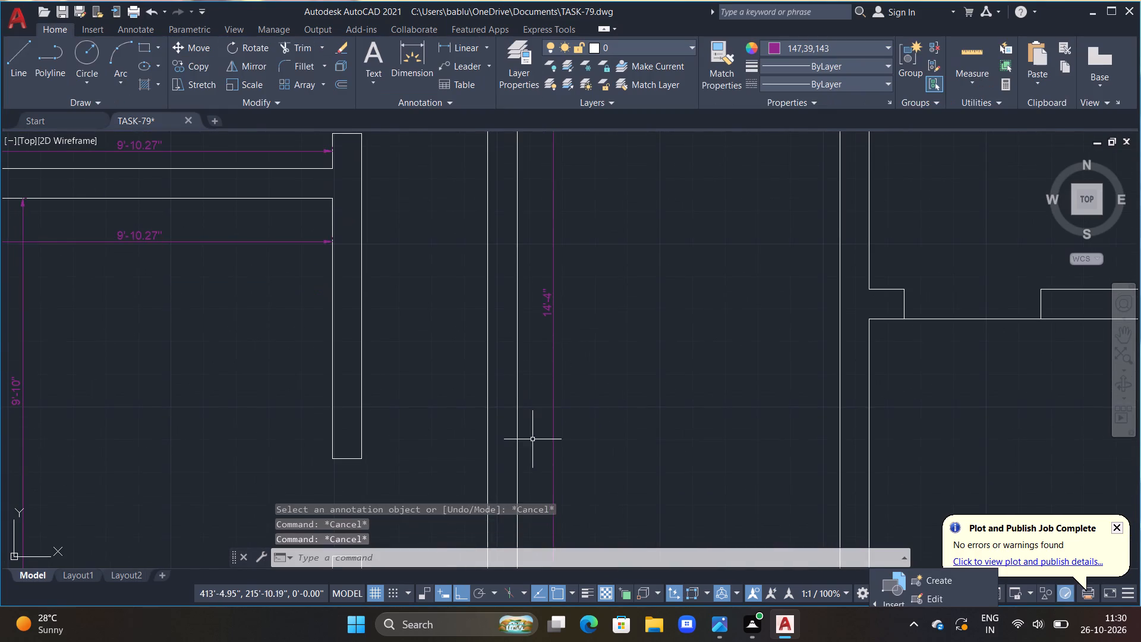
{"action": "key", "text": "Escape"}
Shorten the south extension line of the south-central room's height dimension back to its dimension line.
{"action": "middle_click_drag", "start_coordinate": [535, 440], "coordinate": [549, 336]}
{"action": "scroll", "coordinate": [544, 352], "scroll_direction": "up", "scroll_amount": 1}
{"action": "key", "text": "Escape"}
{"action": "key", "text": "Escape"}
{"action": "middle_click_drag", "start_coordinate": [548, 443], "coordinate": [551, 424]}
{"action": "scroll", "coordinate": [552, 420], "scroll_direction": "down", "scroll_amount": 2}
{"action": "middle_click_drag", "start_coordinate": [562, 483], "coordinate": [559, 436]}
{"action": "scroll", "coordinate": [559, 440], "scroll_direction": "up", "scroll_amount": 2}
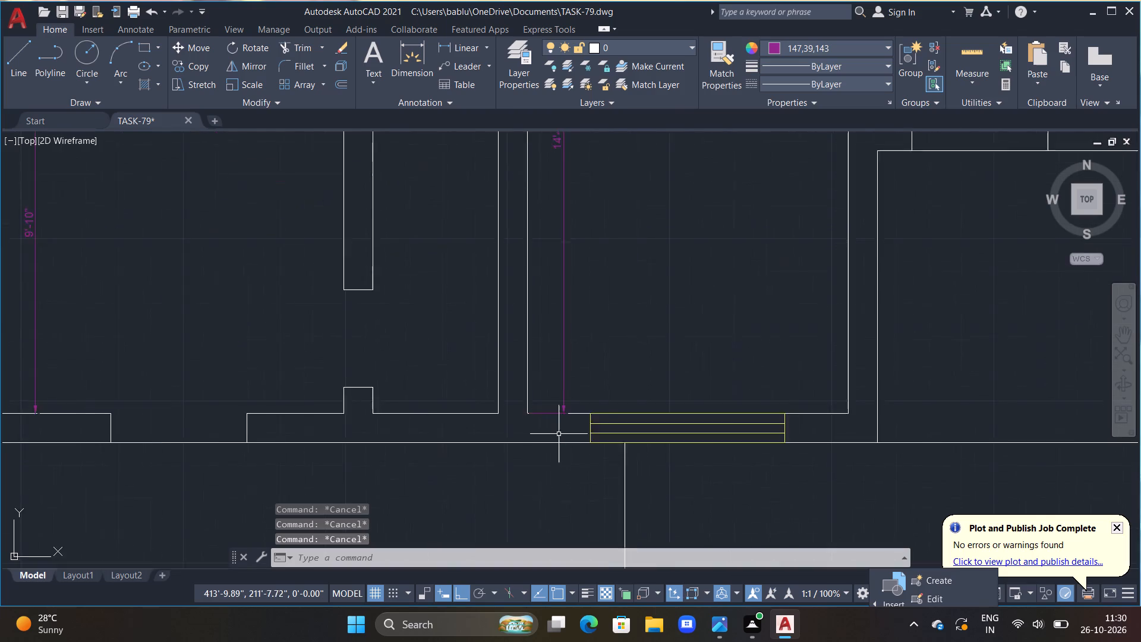
{"action": "scroll", "coordinate": [559, 433], "scroll_direction": "up", "scroll_amount": 3}
{"action": "left_click", "coordinate": [578, 289]}
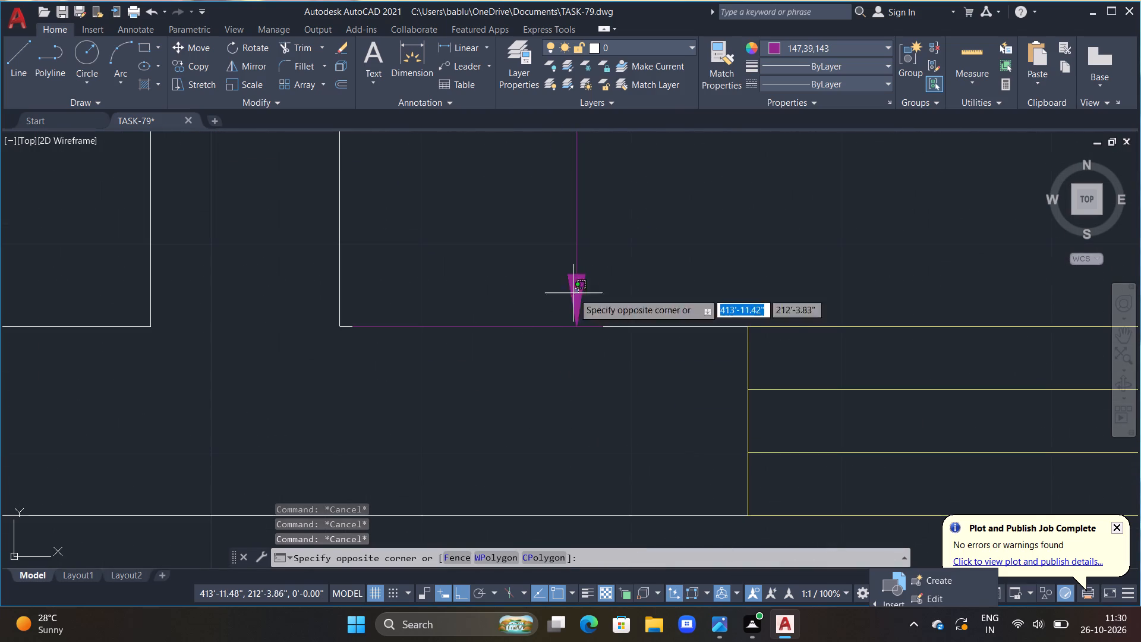
{"action": "left_click", "coordinate": [497, 317]}
{"action": "left_click", "coordinate": [342, 326]}
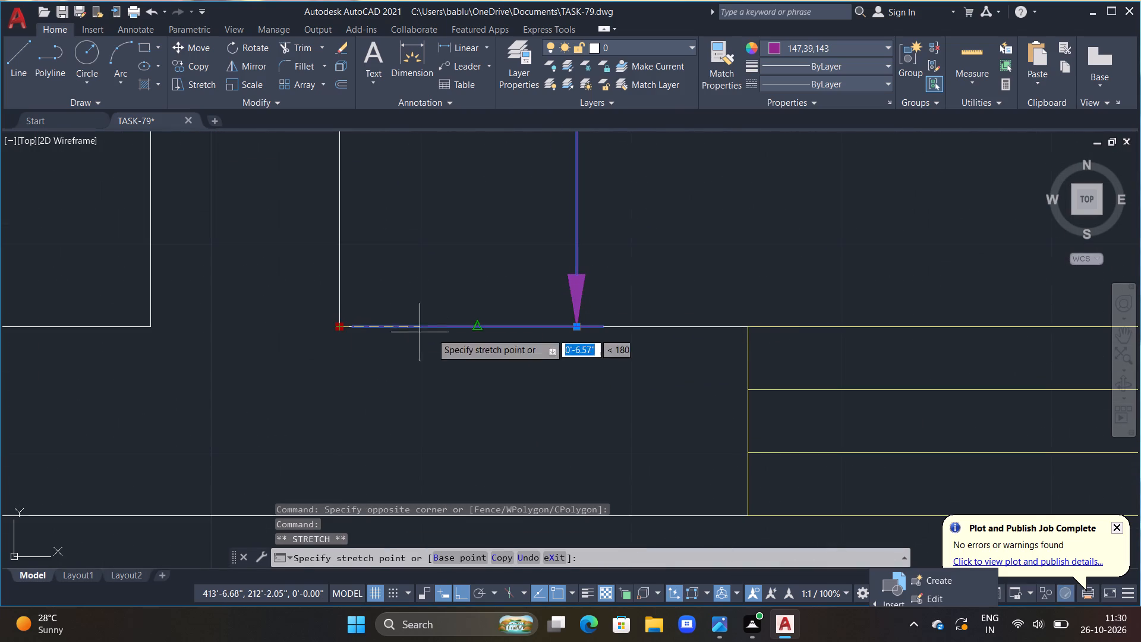
{"action": "left_click", "coordinate": [573, 329]}
Shorten the north extension line of the south-central room's height dimension back to its dimension line.
{"action": "scroll", "coordinate": [586, 280], "scroll_direction": "down", "scroll_amount": 5}
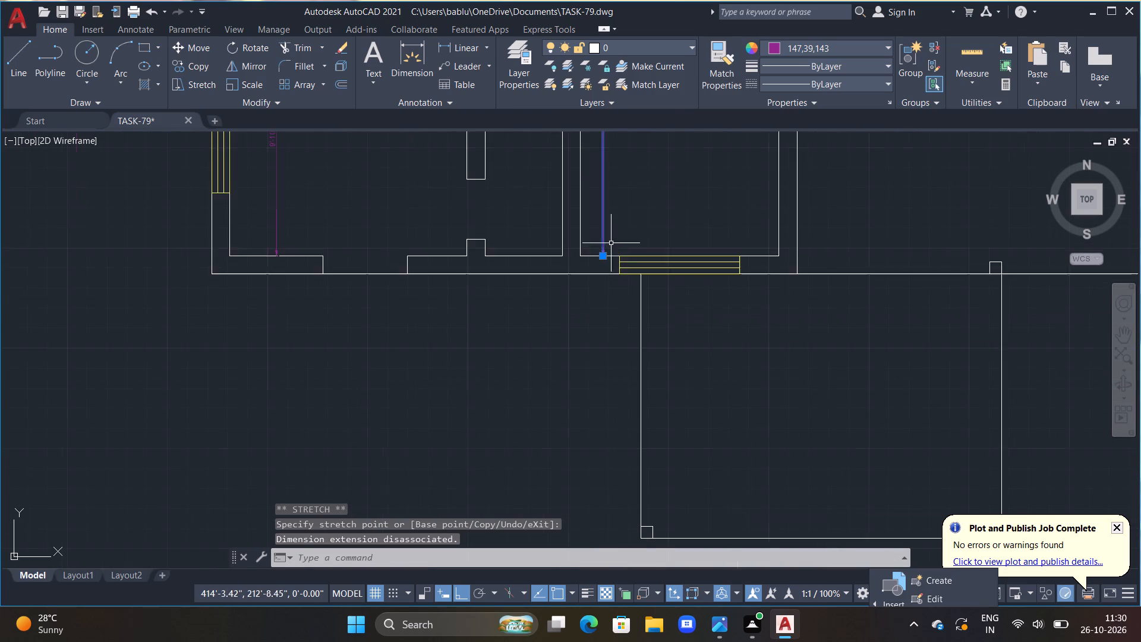
{"action": "middle_click_drag", "start_coordinate": [625, 224], "coordinate": [661, 586]}
{"action": "scroll", "coordinate": [605, 221], "scroll_direction": "up", "scroll_amount": 2}
{"action": "middle_click_drag", "start_coordinate": [655, 405], "coordinate": [612, 357]}
{"action": "scroll", "coordinate": [615, 364], "scroll_direction": "up", "scroll_amount": 1}
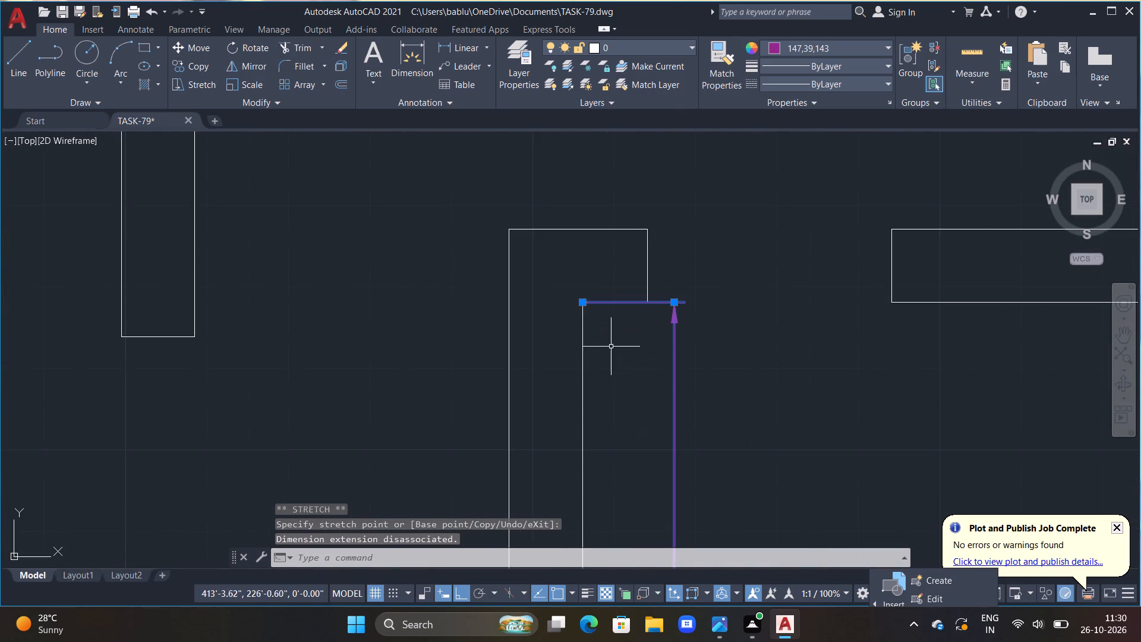
{"action": "scroll", "coordinate": [609, 341], "scroll_direction": "up", "scroll_amount": 2}
{"action": "middle_click_drag", "start_coordinate": [590, 326], "coordinate": [513, 331]}
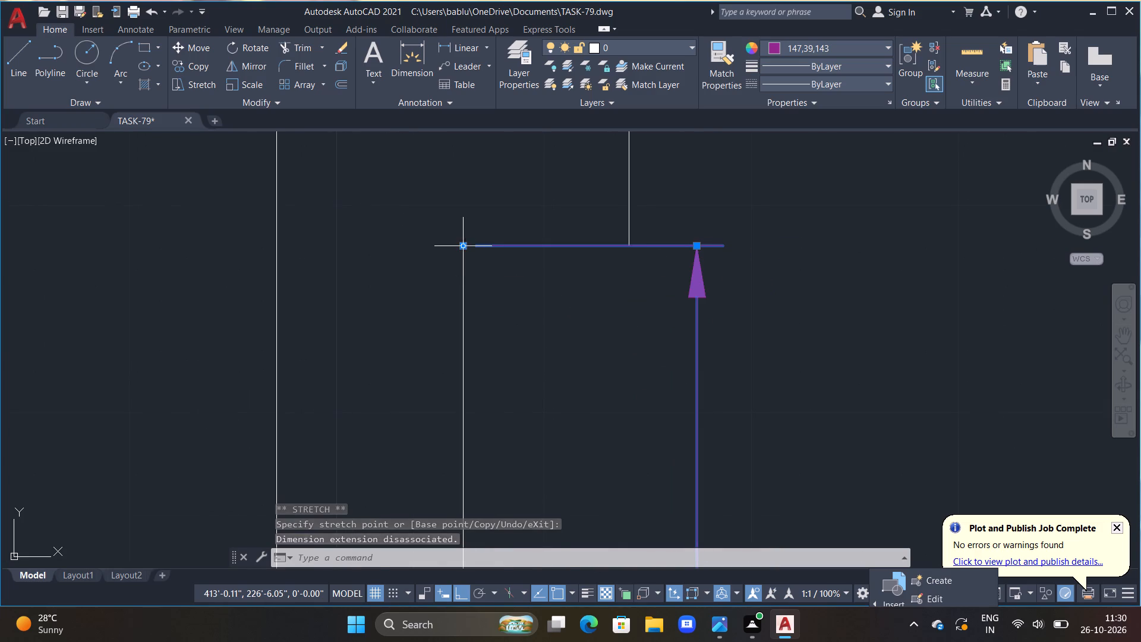
{"action": "left_click", "coordinate": [464, 247]}
{"action": "left_click", "coordinate": [695, 246]}
{"action": "key", "text": "Escape"}
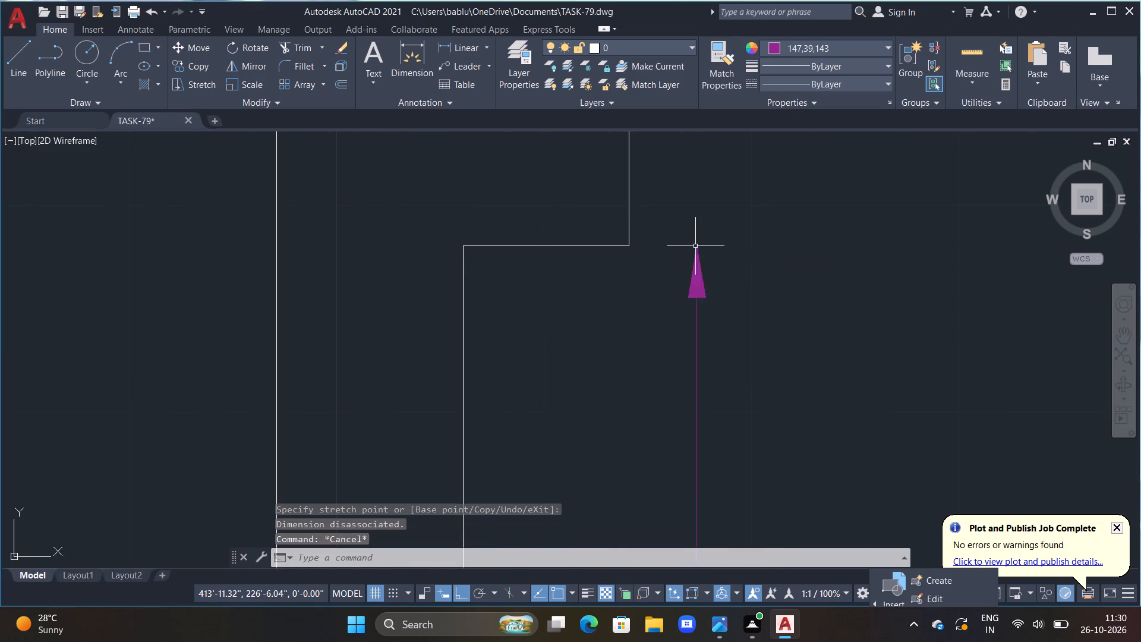
Move the south-central room's height dimension line and text slightly closer to the room's west wall.
{"action": "scroll", "coordinate": [701, 266], "scroll_direction": "down", "scroll_amount": 2}
{"action": "scroll", "coordinate": [689, 254], "scroll_direction": "up", "scroll_amount": 2}
{"action": "scroll", "coordinate": [688, 255], "scroll_direction": "down", "scroll_amount": 6}
{"action": "scroll", "coordinate": [695, 277], "scroll_direction": "up", "scroll_amount": 3}
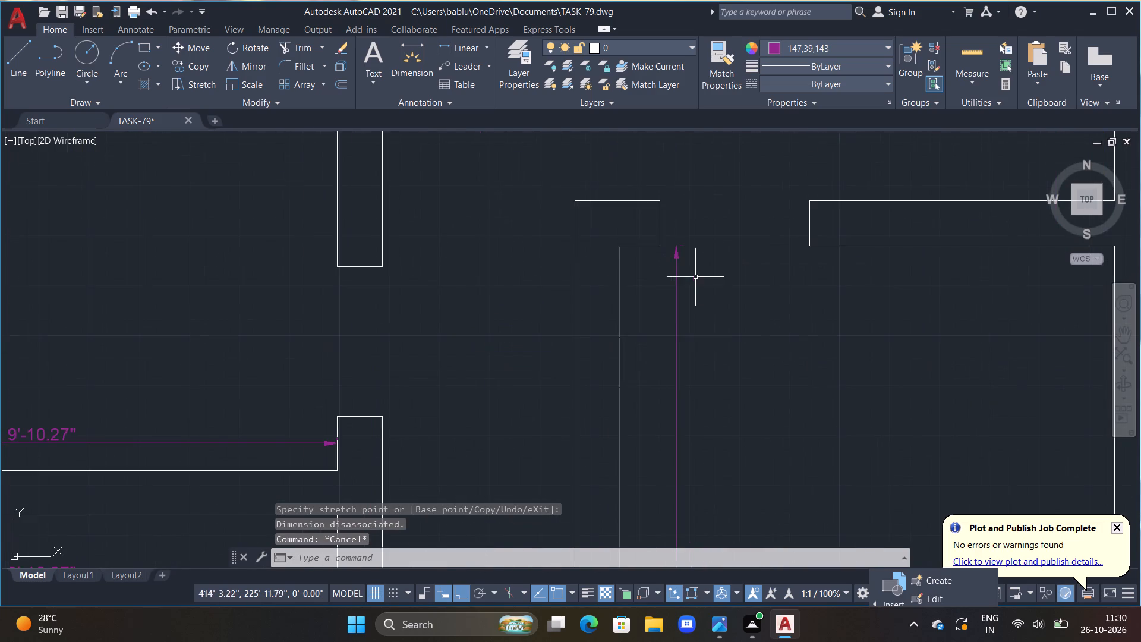
{"action": "scroll", "coordinate": [690, 355], "scroll_direction": "down", "scroll_amount": 2}
{"action": "middle_click_drag", "start_coordinate": [725, 365], "coordinate": [697, 241]}
{"action": "scroll", "coordinate": [685, 329], "scroll_direction": "up", "scroll_amount": 1}
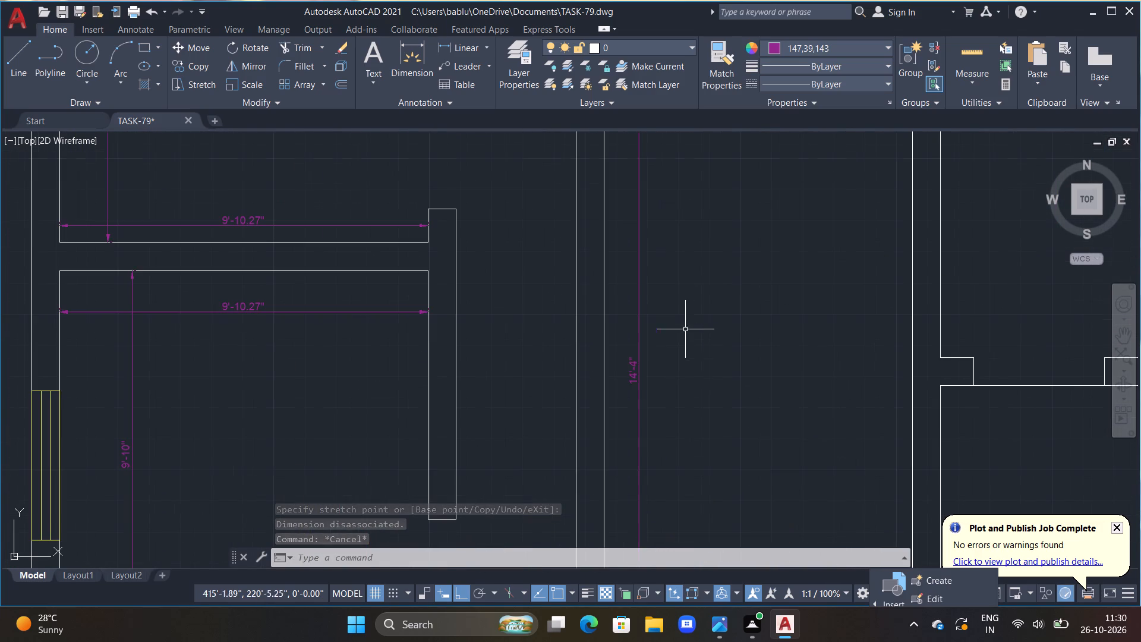
{"action": "double_click", "coordinate": [638, 374]}
{"action": "key", "text": "Escape"}
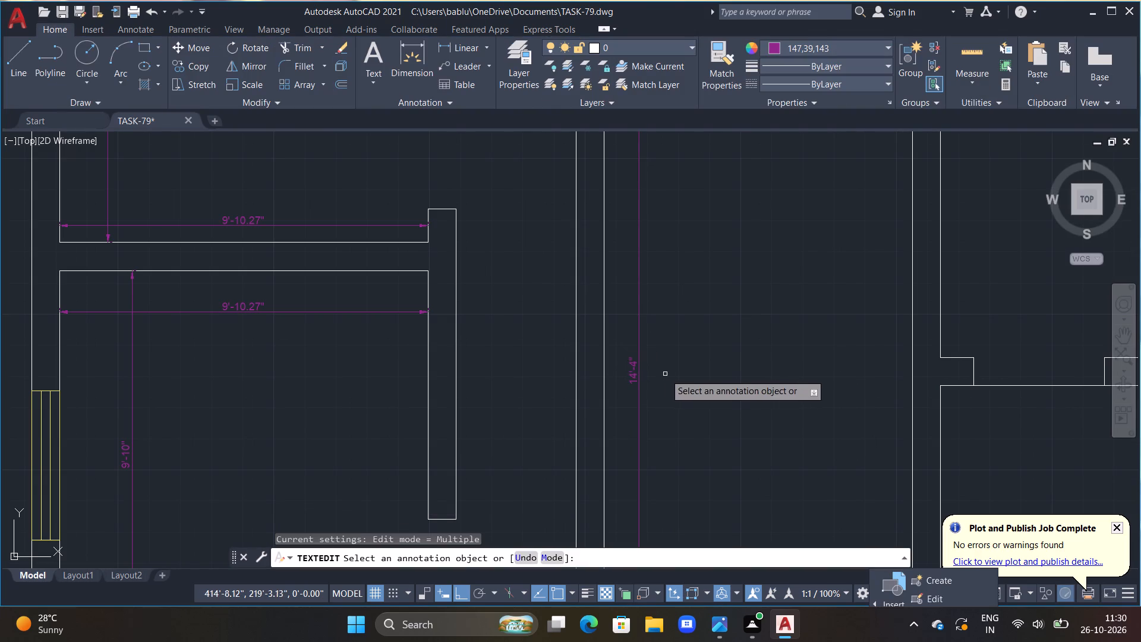
{"action": "key", "text": "Escape"}
{"action": "key", "text": "Escape"}
{"action": "left_click", "coordinate": [641, 395]}
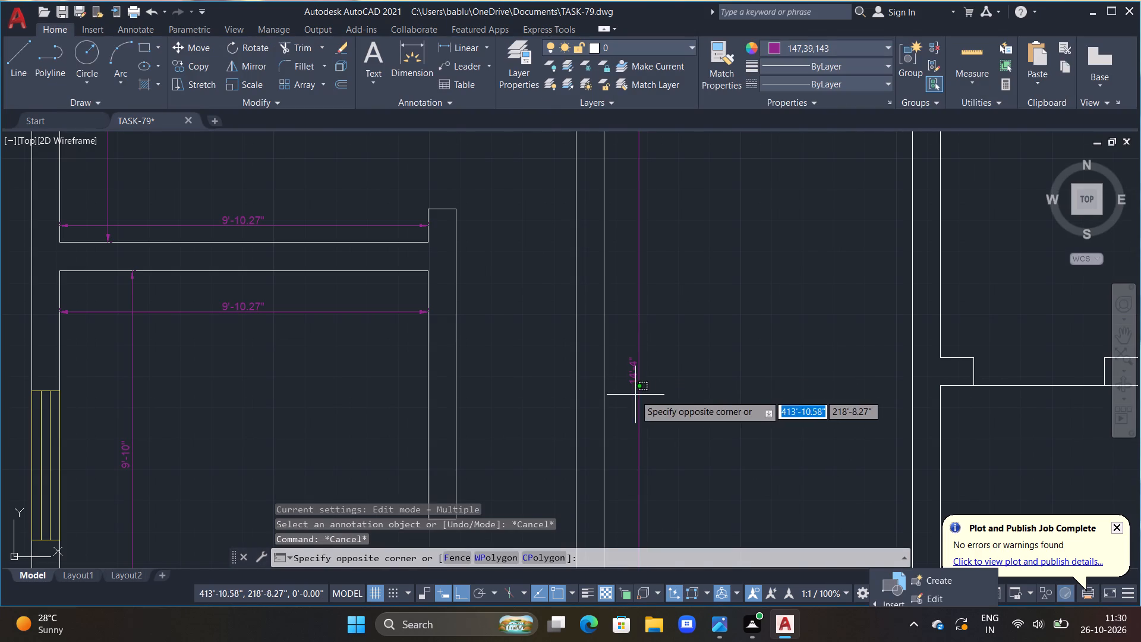
{"action": "double_click", "coordinate": [632, 396]}
{"action": "left_click", "coordinate": [630, 373]}
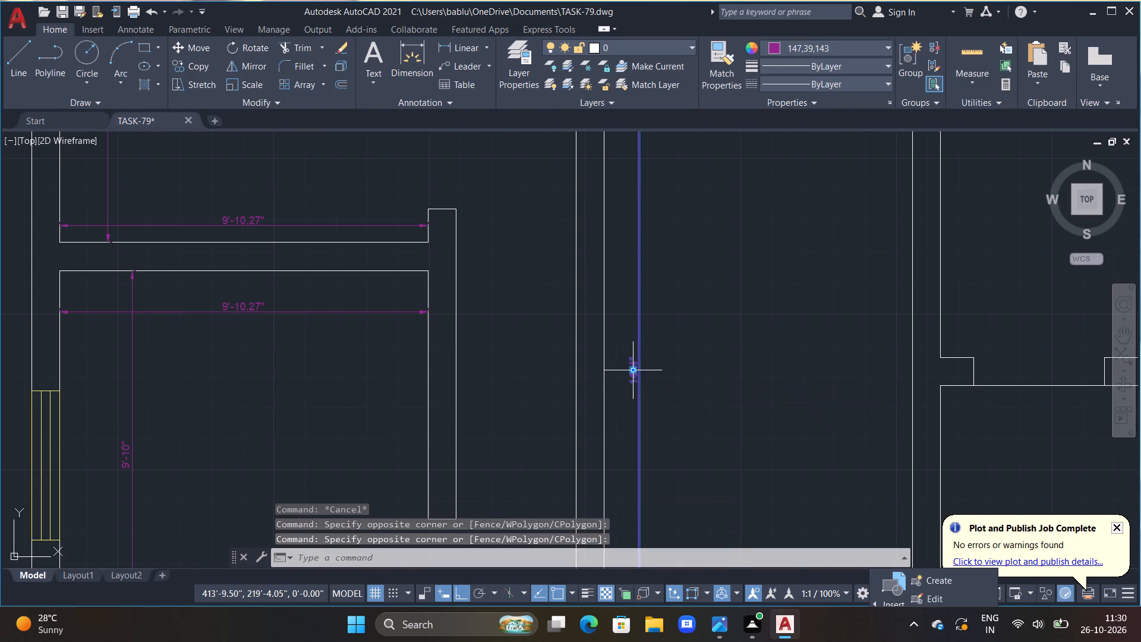
{"action": "left_click_drag", "start_coordinate": [634, 373], "coordinate": [628, 373]}
{"action": "left_click", "coordinate": [623, 373]}
{"action": "key", "text": "Escape"}
Dimension the interior width of the south-central room between its two north corners, placing the dimension along the north wall.
{"action": "scroll", "coordinate": [670, 348], "scroll_direction": "down", "scroll_amount": 2}
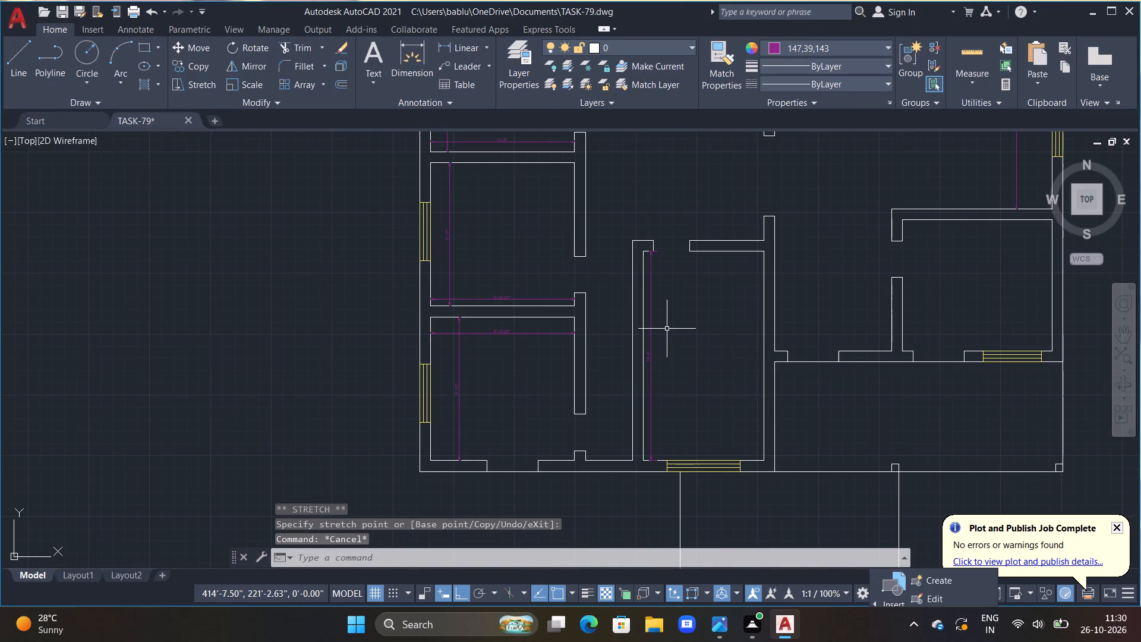
{"action": "scroll", "coordinate": [672, 316], "scroll_direction": "up", "scroll_amount": 1}
{"action": "middle_click_drag", "start_coordinate": [672, 316], "coordinate": [643, 345]}
{"action": "middle_click_drag", "start_coordinate": [635, 326], "coordinate": [589, 231]}
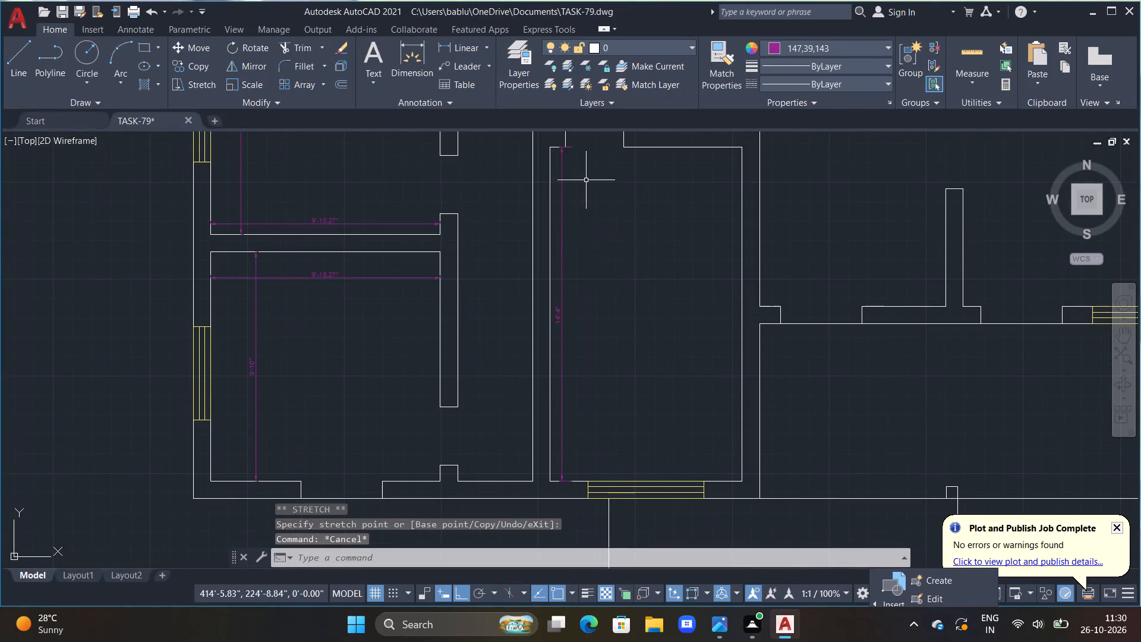
{"action": "left_click", "coordinate": [418, 57]}
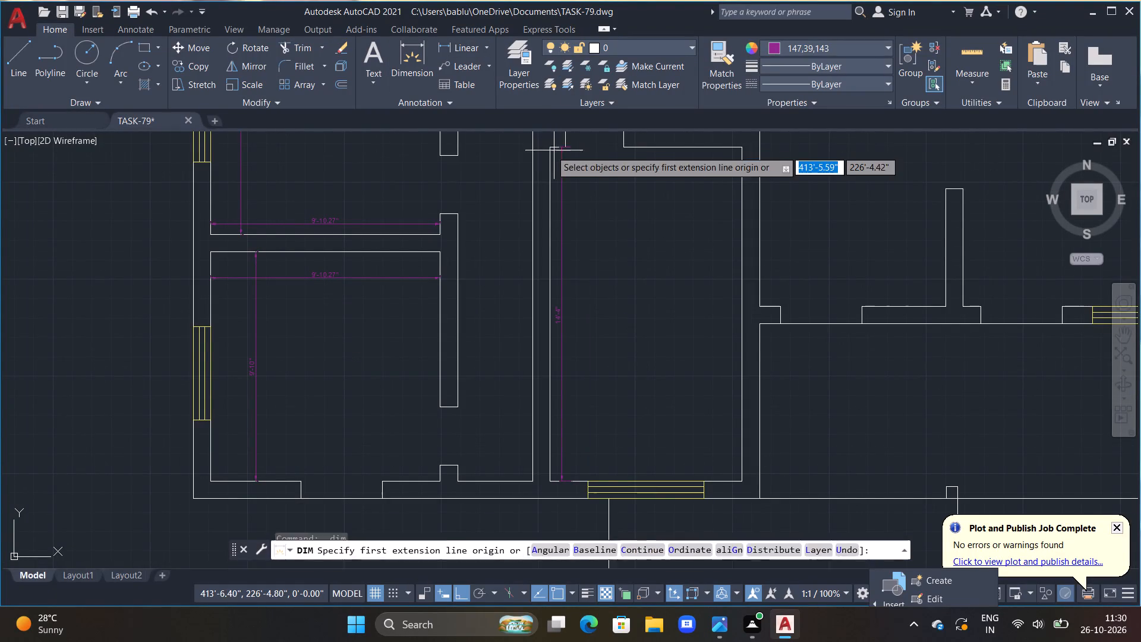
{"action": "double_click", "coordinate": [547, 144]}
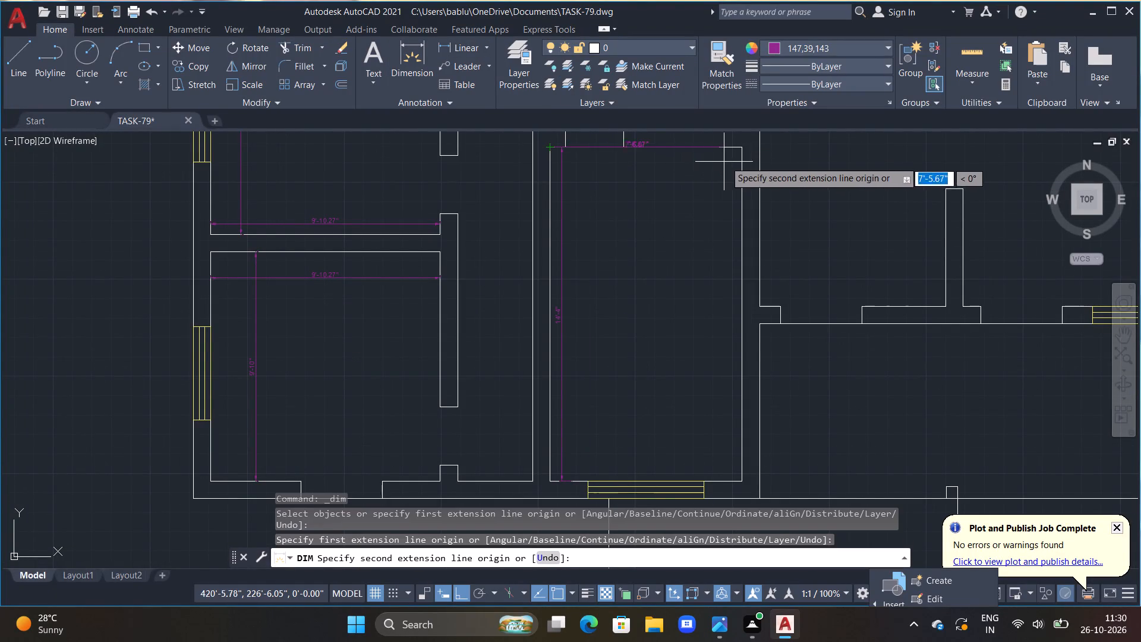
{"action": "left_click", "coordinate": [743, 150]}
{"action": "left_click", "coordinate": [743, 179]}
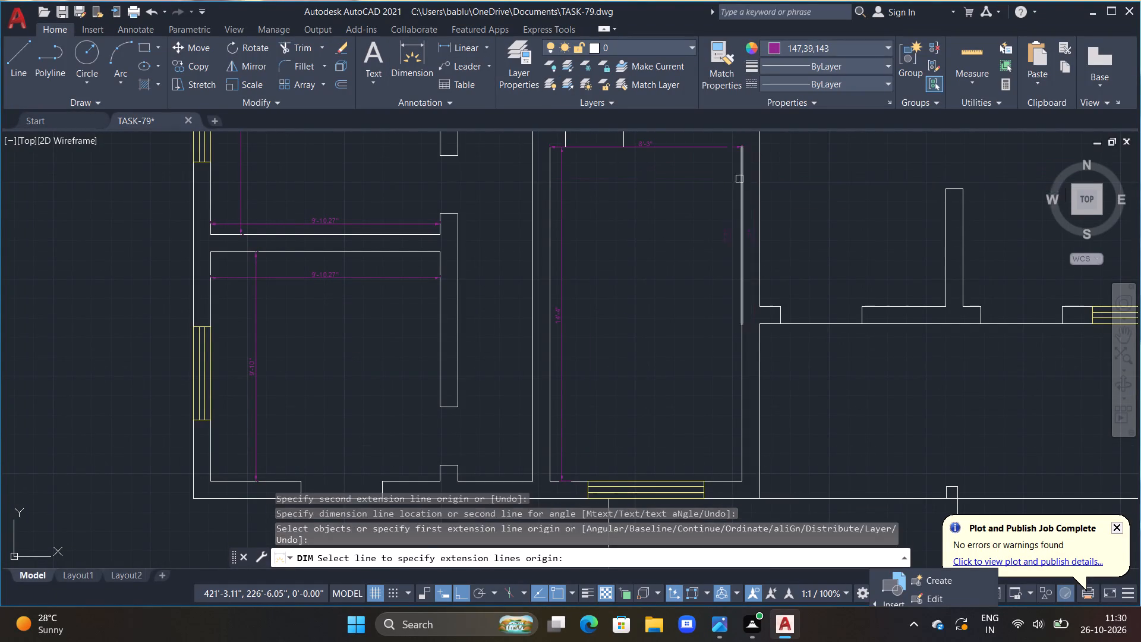
{"action": "key", "text": "Escape"}
{"action": "key", "text": "Escape"}
{"action": "key", "text": "Escape"}
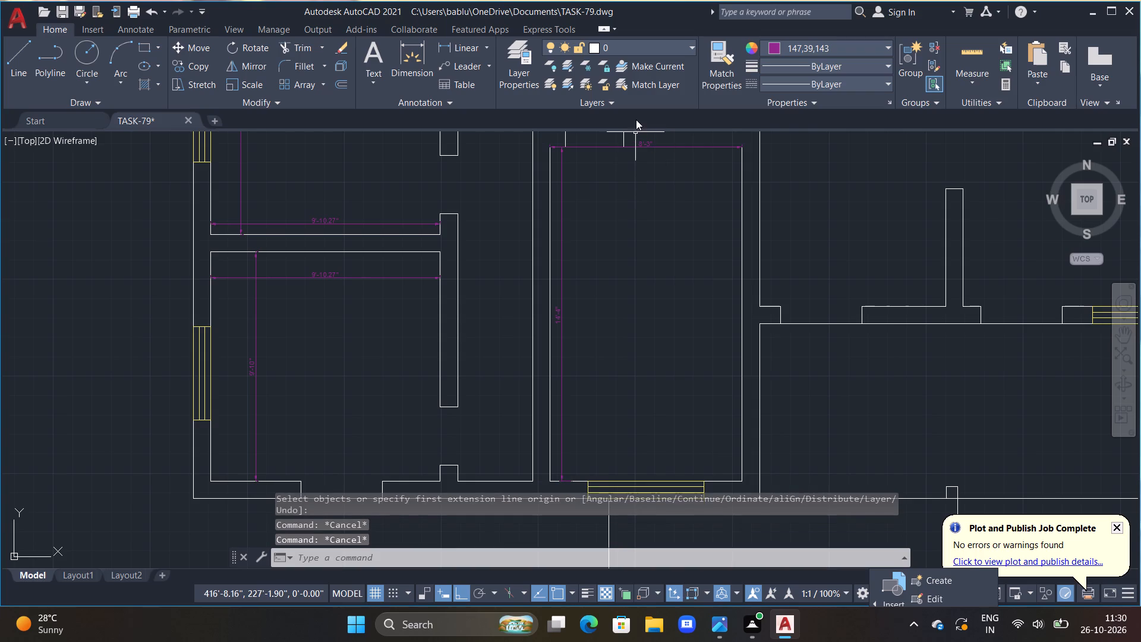
Move the south-central room's width dimension line into the room, about 1'-2" south of the north wall.
{"action": "left_click", "coordinate": [642, 146]}
{"action": "left_click", "coordinate": [648, 143]}
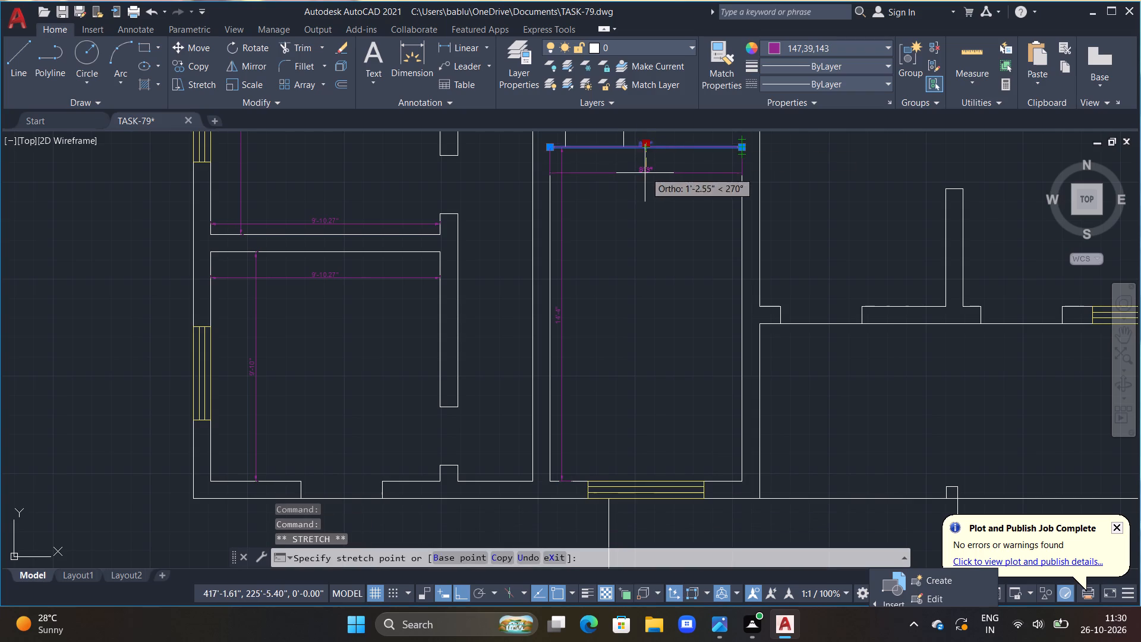
{"action": "left_click", "coordinate": [645, 175]}
{"action": "key", "text": "Escape"}
{"action": "key", "text": "Escape"}
Shorten the west extension line of the south-central room's width dimension back to its dimension line.
{"action": "scroll", "coordinate": [538, 166], "scroll_direction": "up", "scroll_amount": 1}
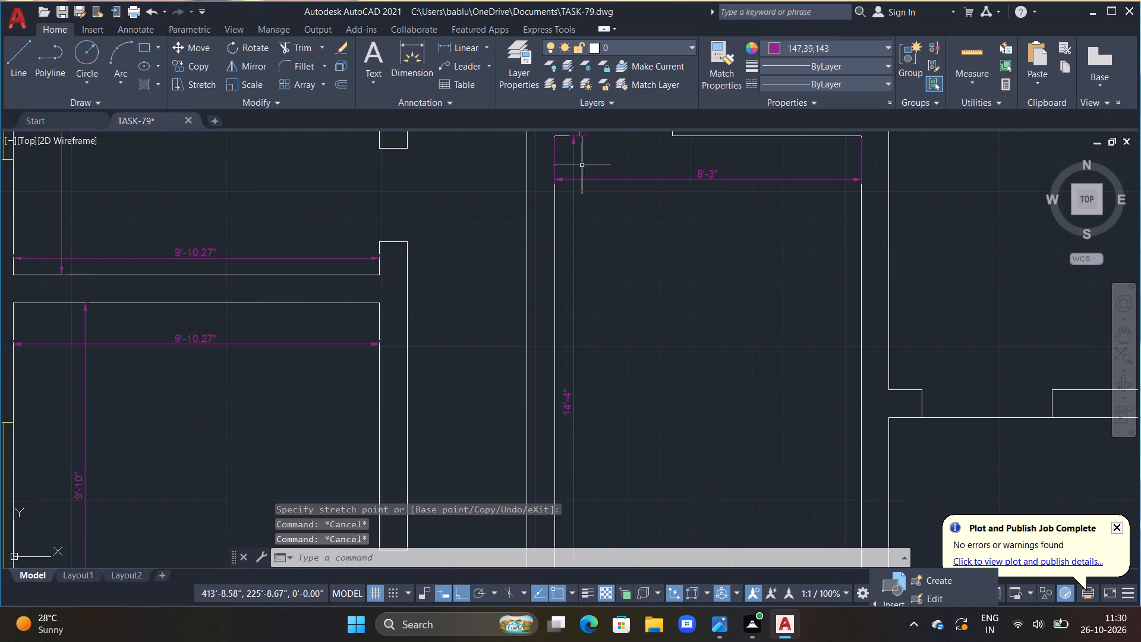
{"action": "middle_click_drag", "start_coordinate": [610, 175], "coordinate": [585, 246]}
{"action": "scroll", "coordinate": [574, 238], "scroll_direction": "up", "scroll_amount": 2}
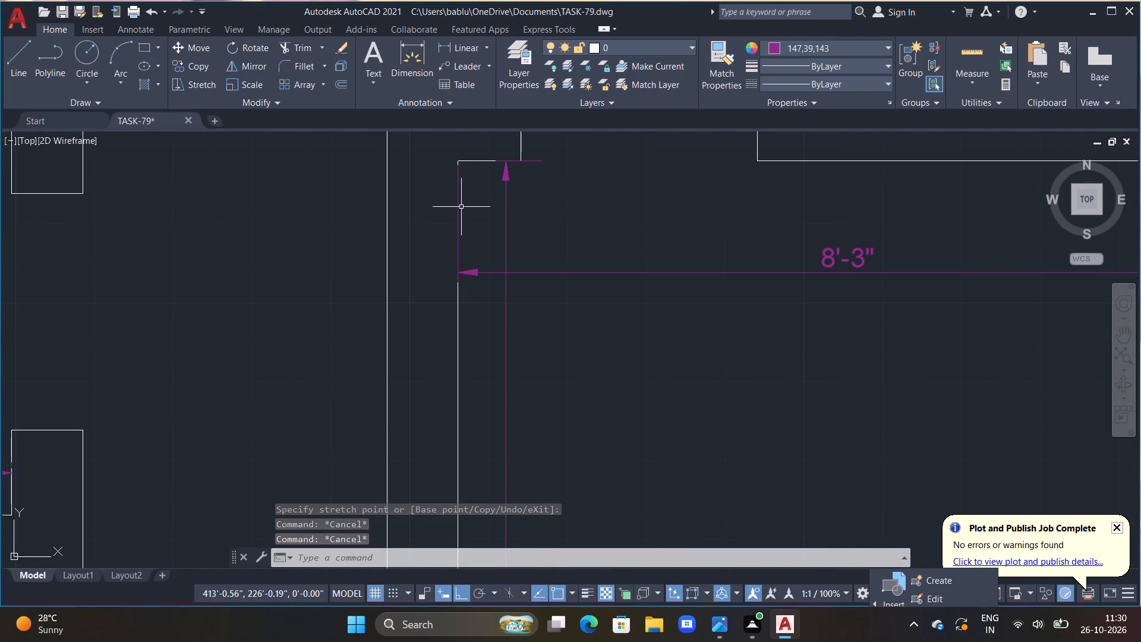
{"action": "left_click", "coordinate": [458, 206]}
{"action": "left_click_drag", "start_coordinate": [458, 158], "coordinate": [458, 172]}
{"action": "double_click", "coordinate": [459, 269]}
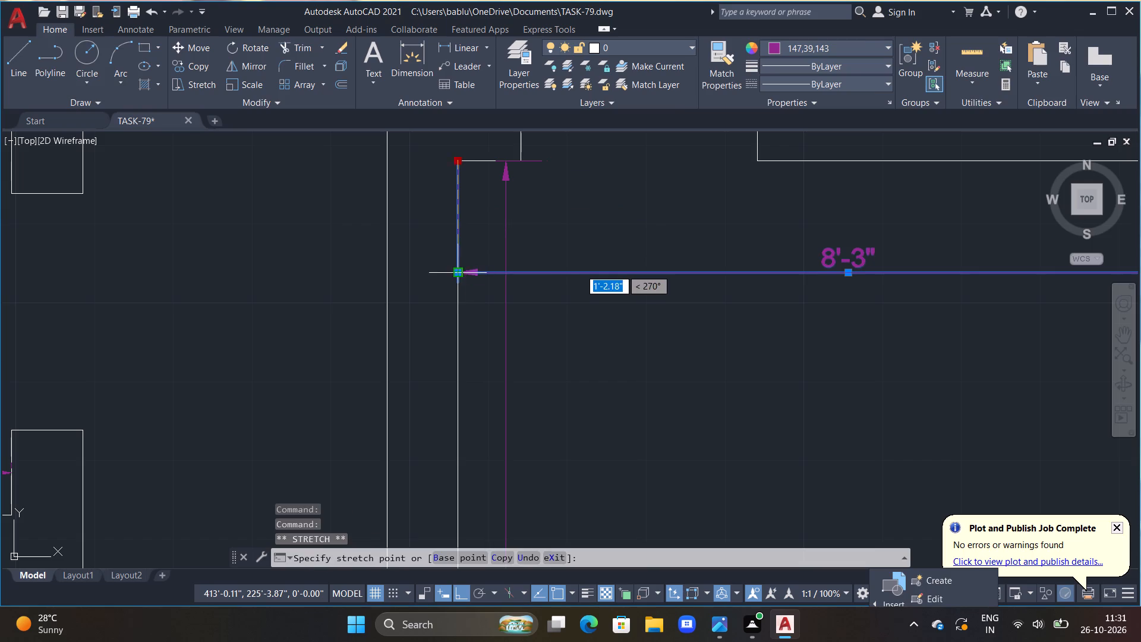
{"action": "middle_click_drag", "start_coordinate": [770, 284], "coordinate": [505, 279]}
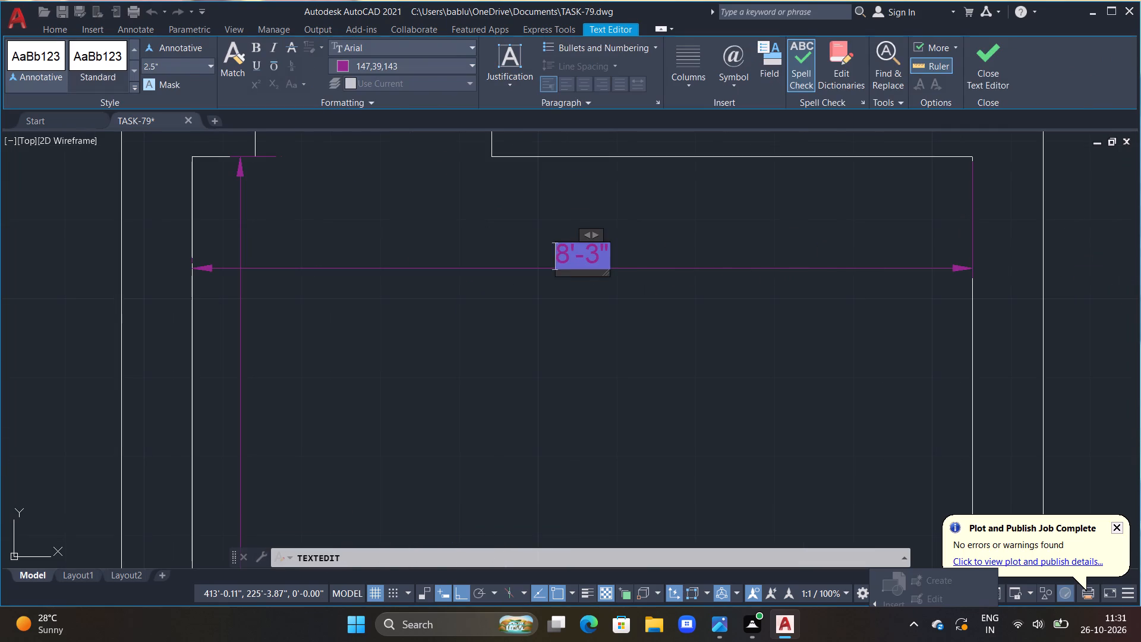
{"action": "left_click", "coordinate": [975, 187]}
{"action": "key", "text": "Escape"}
Shorten the east extension line of the south-central room's width dimension back to its dimension line.
{"action": "left_click", "coordinate": [938, 266]}
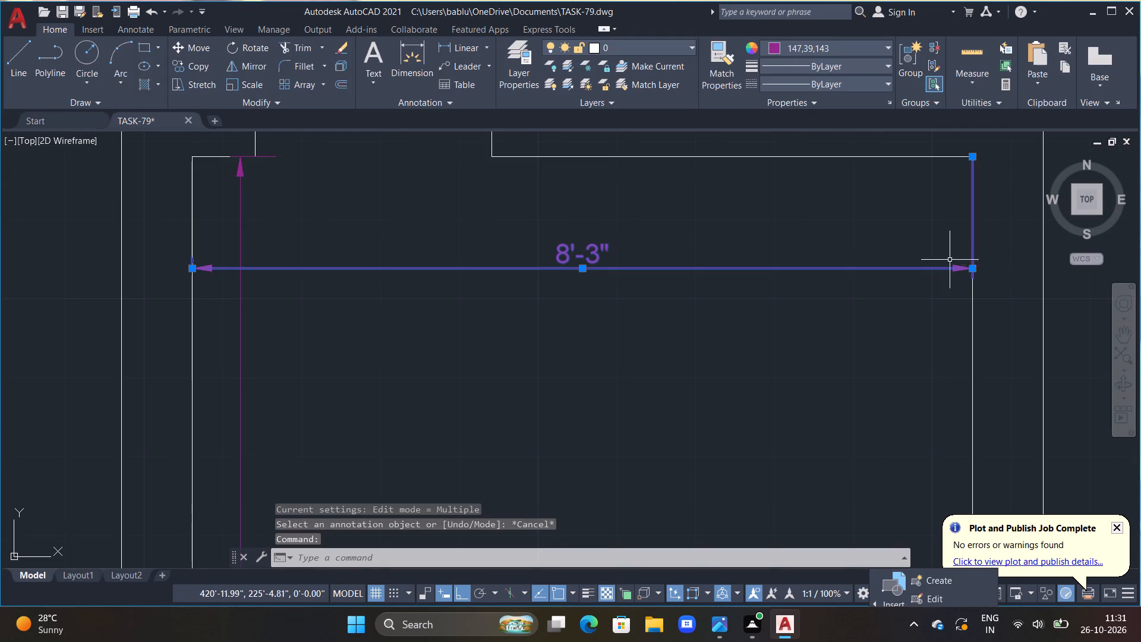
{"action": "left_click", "coordinate": [973, 157]}
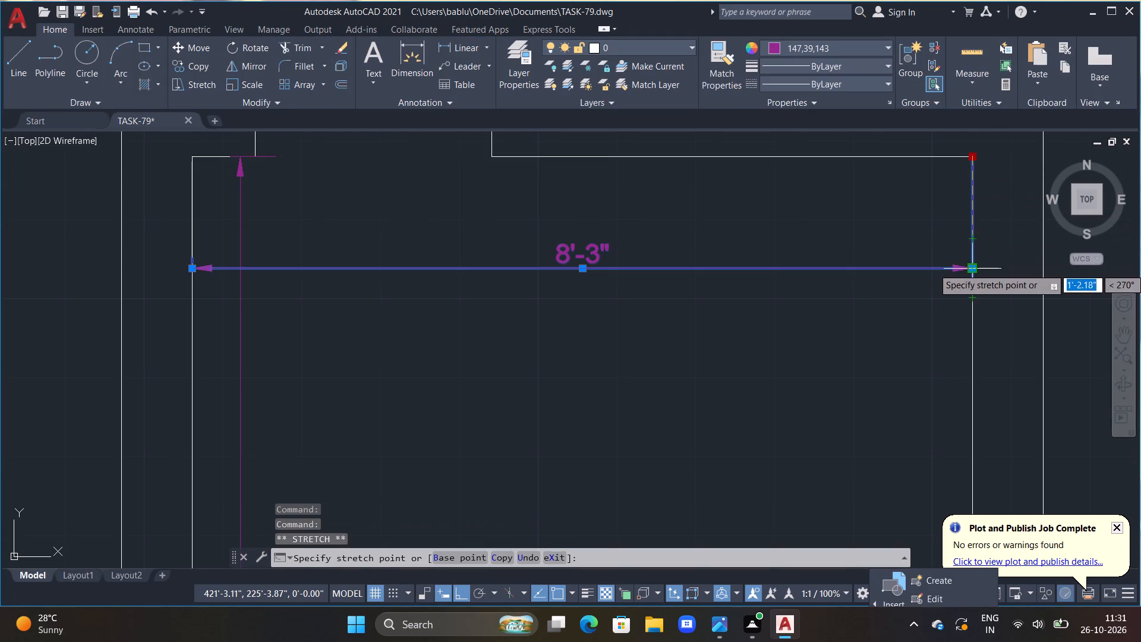
{"action": "left_click", "coordinate": [969, 268]}
{"action": "key", "text": "Escape"}
Pull the north extension origin of the south-central room's repositioned height dimension back onto its dimension line.
{"action": "scroll", "coordinate": [584, 281], "scroll_direction": "down", "scroll_amount": 3}
{"action": "middle_click_drag", "start_coordinate": [556, 284], "coordinate": [654, 283]}
{"action": "scroll", "coordinate": [616, 261], "scroll_direction": "up", "scroll_amount": 2}
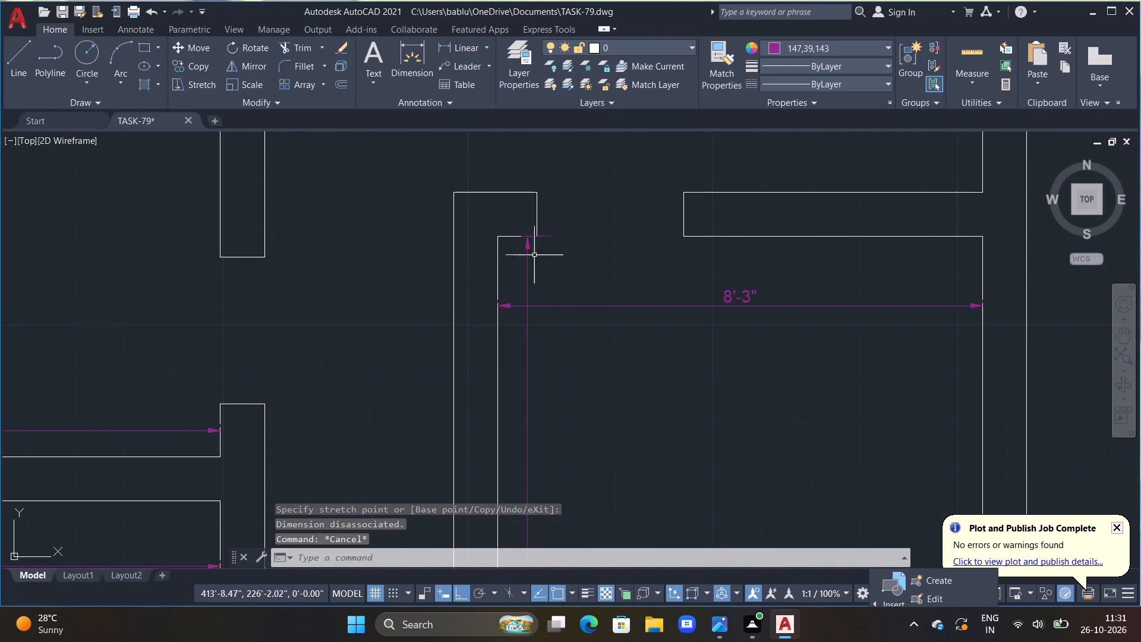
{"action": "scroll", "coordinate": [531, 253], "scroll_direction": "up", "scroll_amount": 2}
{"action": "left_click", "coordinate": [556, 211]}
{"action": "left_click_drag", "start_coordinate": [583, 211], "coordinate": [571, 210]}
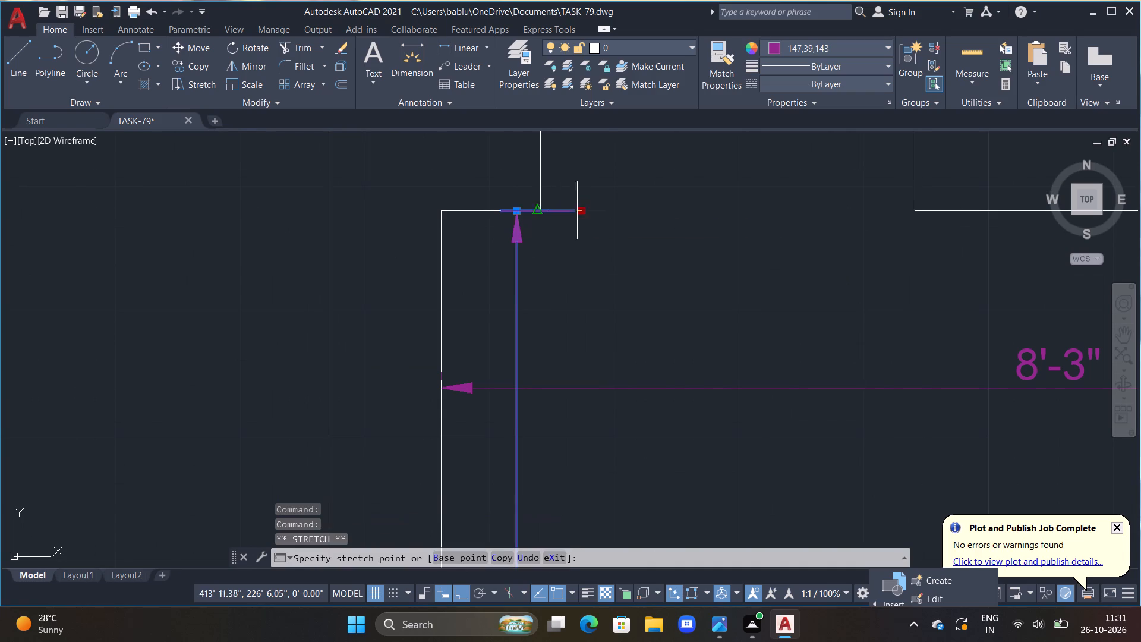
{"action": "left_click_drag", "start_coordinate": [571, 210], "coordinate": [569, 210]}
{"action": "left_click", "coordinate": [511, 210]}
{"action": "key", "text": "Escape"}
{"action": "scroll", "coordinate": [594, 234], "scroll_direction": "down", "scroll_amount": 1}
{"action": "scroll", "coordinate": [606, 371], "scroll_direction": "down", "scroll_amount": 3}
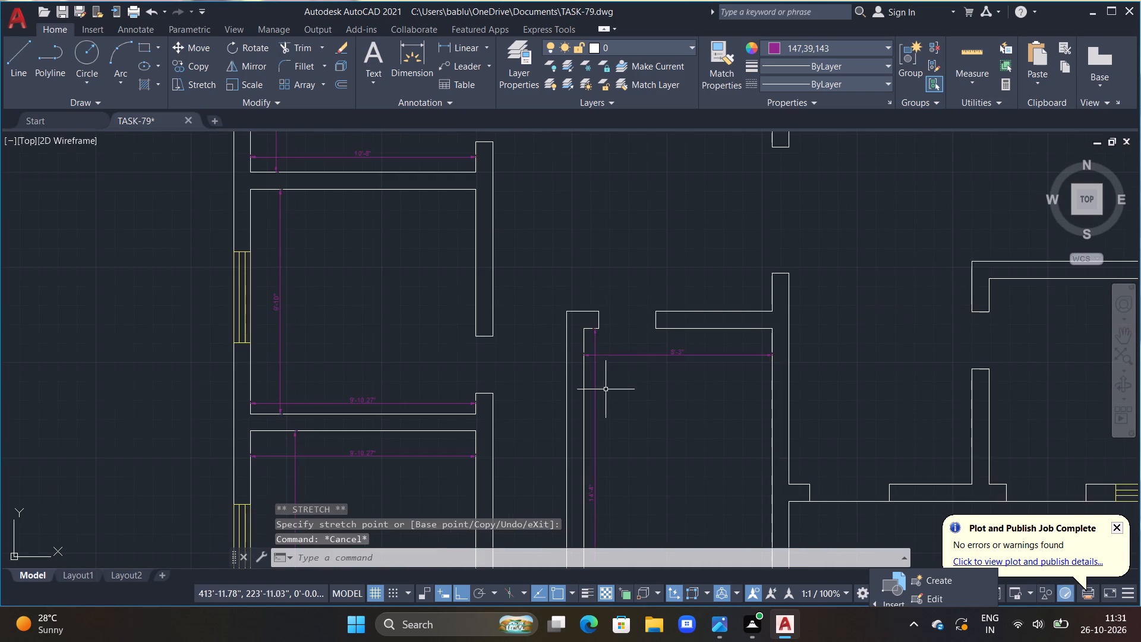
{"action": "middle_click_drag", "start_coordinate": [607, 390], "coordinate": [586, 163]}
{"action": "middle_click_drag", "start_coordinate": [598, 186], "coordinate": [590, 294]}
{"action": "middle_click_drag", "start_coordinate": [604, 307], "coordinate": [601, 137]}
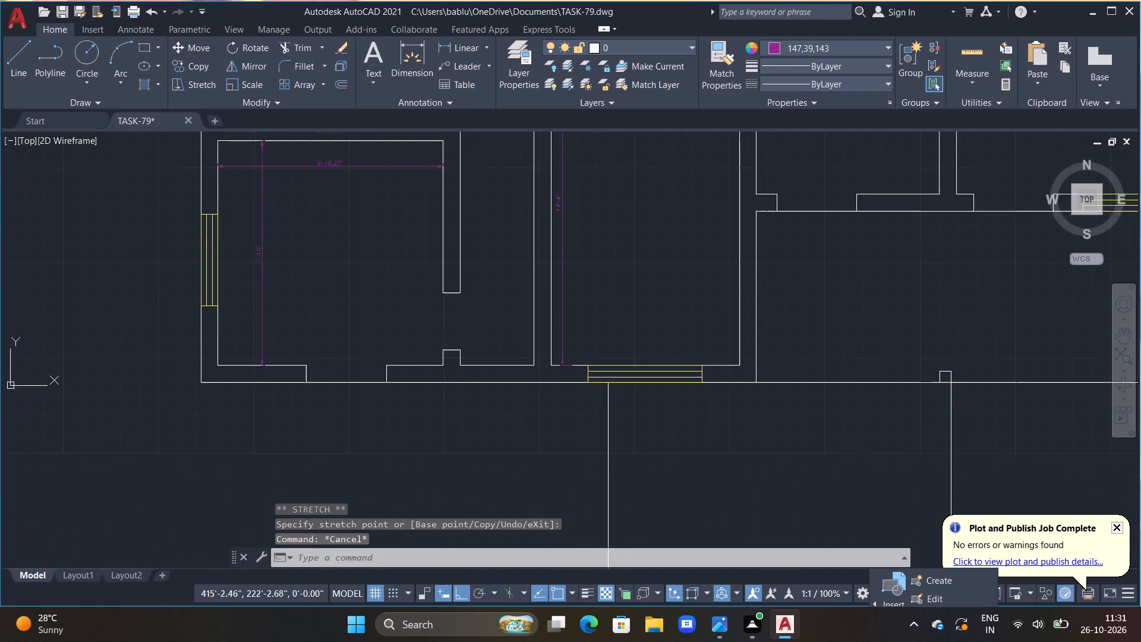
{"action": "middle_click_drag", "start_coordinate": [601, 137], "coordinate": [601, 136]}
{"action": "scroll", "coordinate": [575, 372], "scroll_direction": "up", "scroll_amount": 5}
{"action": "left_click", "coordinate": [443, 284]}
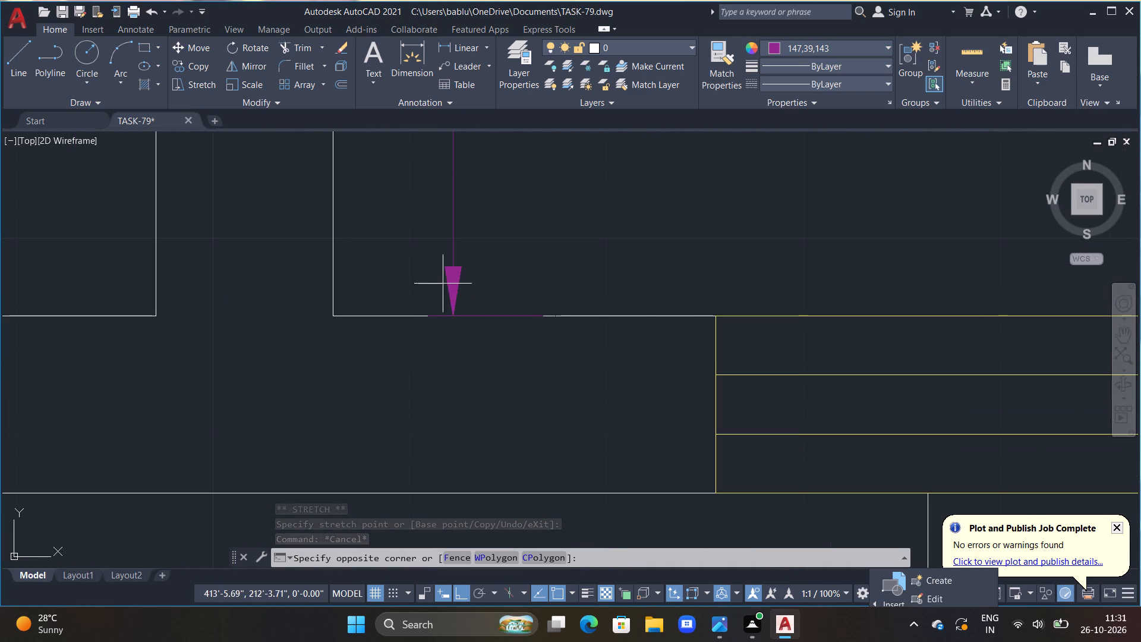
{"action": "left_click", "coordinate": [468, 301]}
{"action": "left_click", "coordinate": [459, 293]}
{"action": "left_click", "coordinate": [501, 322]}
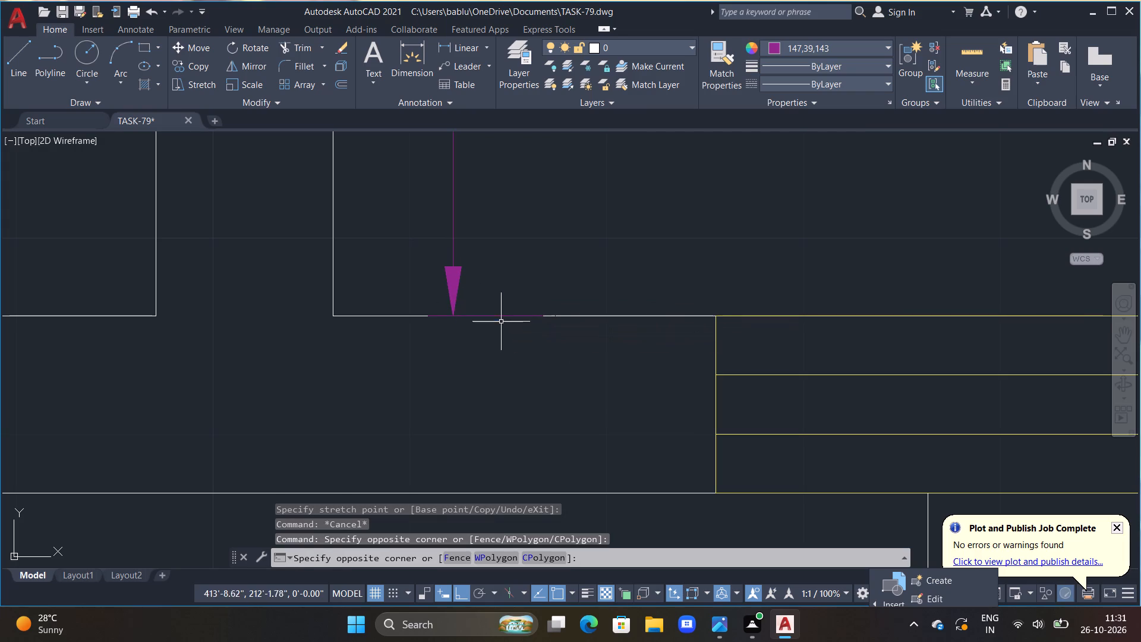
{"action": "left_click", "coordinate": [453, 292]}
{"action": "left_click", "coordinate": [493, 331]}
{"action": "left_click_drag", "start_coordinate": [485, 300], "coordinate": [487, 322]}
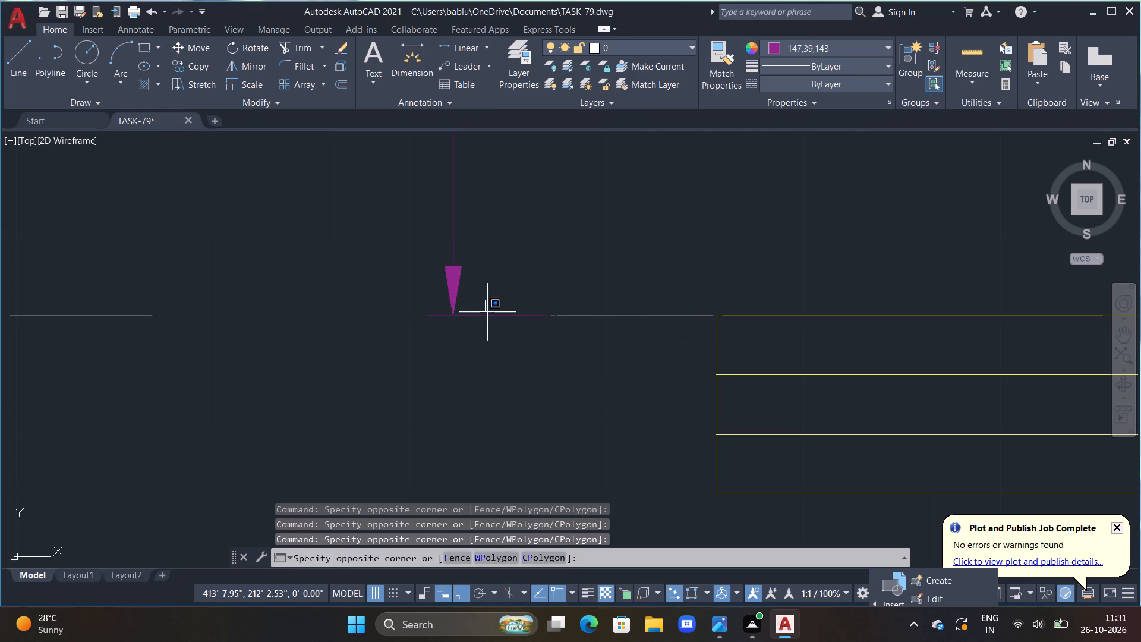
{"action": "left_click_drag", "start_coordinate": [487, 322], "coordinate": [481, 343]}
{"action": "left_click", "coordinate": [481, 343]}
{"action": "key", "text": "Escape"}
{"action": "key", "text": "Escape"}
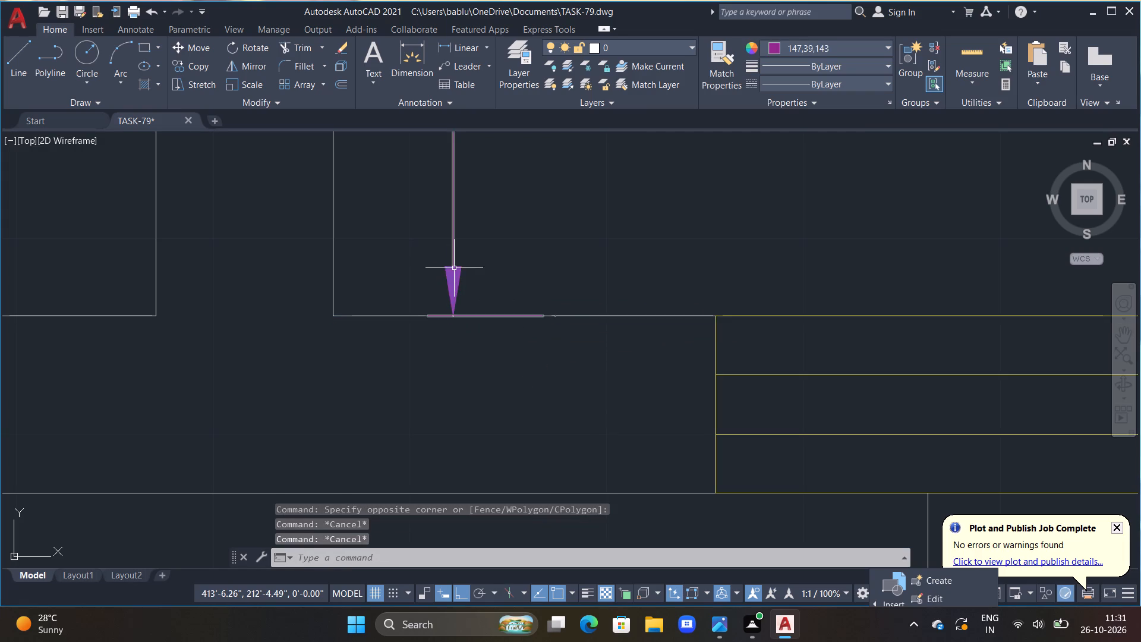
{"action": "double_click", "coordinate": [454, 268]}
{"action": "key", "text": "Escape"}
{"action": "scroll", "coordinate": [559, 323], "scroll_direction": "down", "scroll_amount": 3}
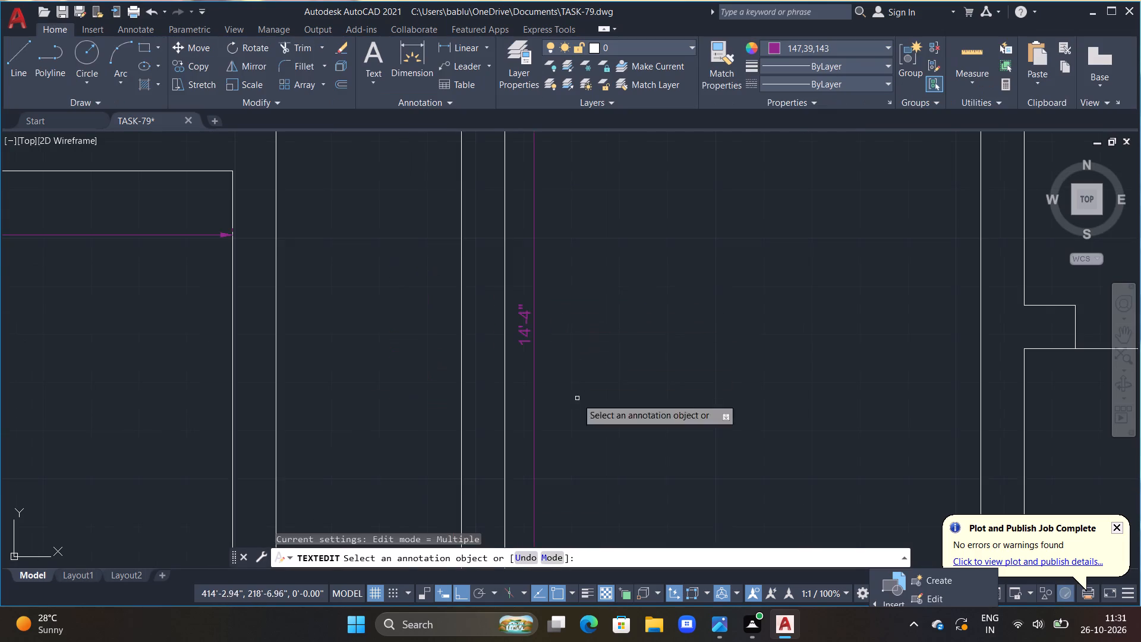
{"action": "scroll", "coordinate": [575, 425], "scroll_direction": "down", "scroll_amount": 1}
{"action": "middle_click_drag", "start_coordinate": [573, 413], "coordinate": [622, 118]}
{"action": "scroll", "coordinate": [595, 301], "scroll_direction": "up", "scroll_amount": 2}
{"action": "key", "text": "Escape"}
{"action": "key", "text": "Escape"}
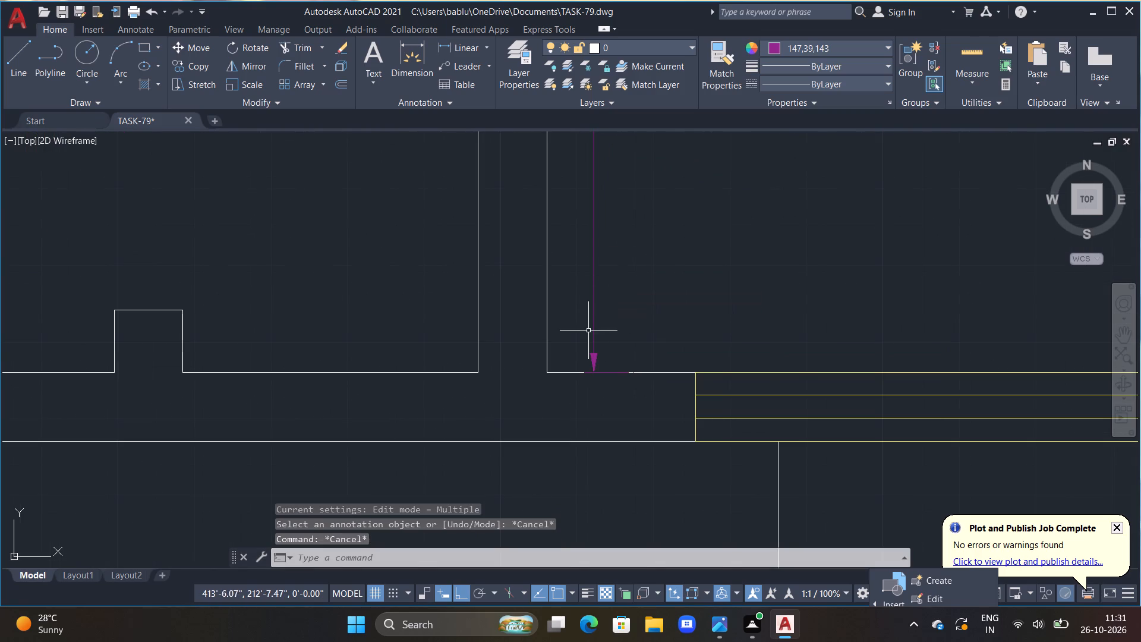
Pull the south extension origin of the south-central room's repositioned height dimension back onto its dimension line.
{"action": "left_click", "coordinate": [594, 331]}
{"action": "scroll", "coordinate": [612, 384], "scroll_direction": "up", "scroll_amount": 3}
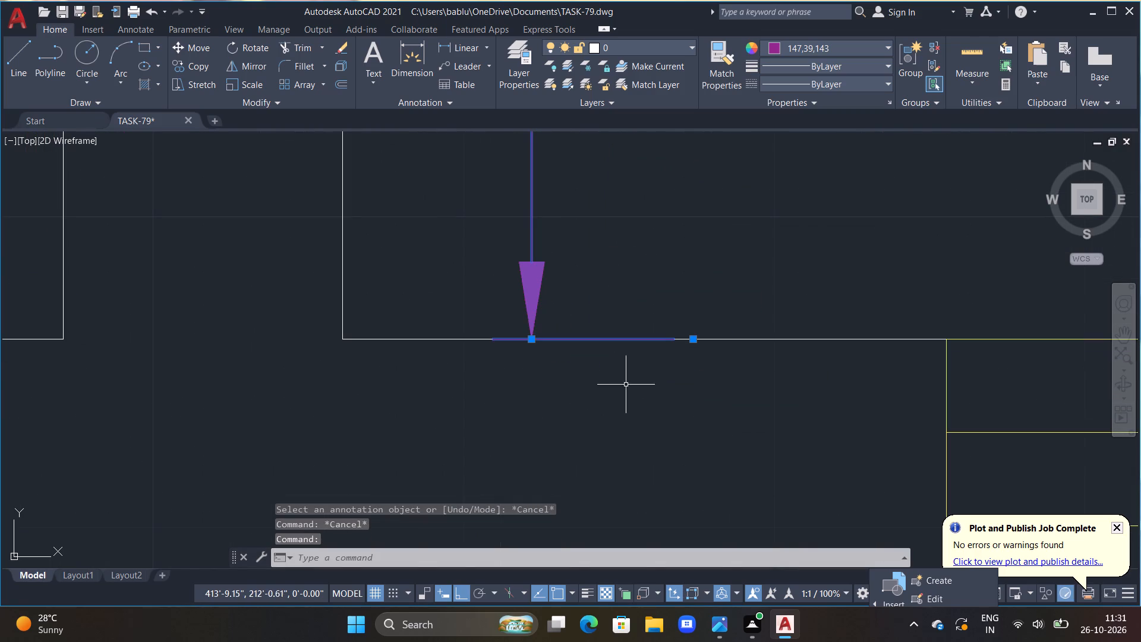
{"action": "left_click", "coordinate": [694, 340]}
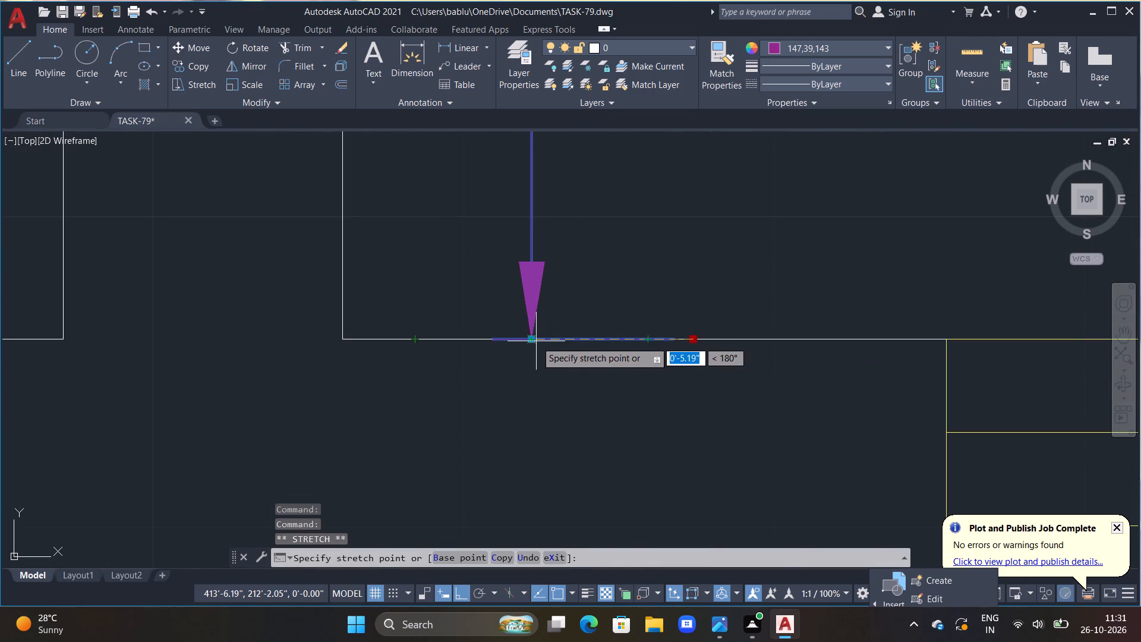
{"action": "left_click", "coordinate": [536, 341]}
{"action": "key", "text": "Escape"}
{"action": "scroll", "coordinate": [714, 265], "scroll_direction": "down", "scroll_amount": 2}
{"action": "scroll", "coordinate": [752, 224], "scroll_direction": "down", "scroll_amount": 3}
{"action": "middle_click_drag", "start_coordinate": [746, 238], "coordinate": [609, 450]}
{"action": "scroll", "coordinate": [609, 450], "scroll_direction": "down", "scroll_amount": 1}
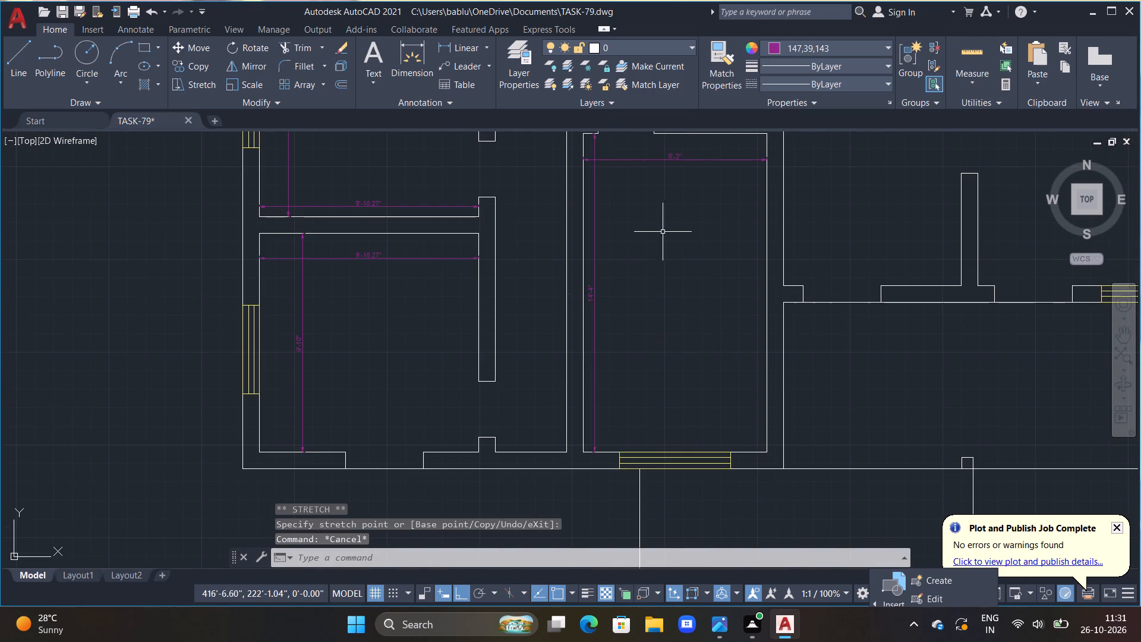
Replace the text of the south-central room's width dimension with 9'.
{"action": "middle_click_drag", "start_coordinate": [666, 232], "coordinate": [623, 395]}
{"action": "scroll", "coordinate": [623, 361], "scroll_direction": "up", "scroll_amount": 1}
{"action": "key", "text": "Escape"}
{"action": "scroll", "coordinate": [637, 333], "scroll_direction": "down", "scroll_amount": 3}
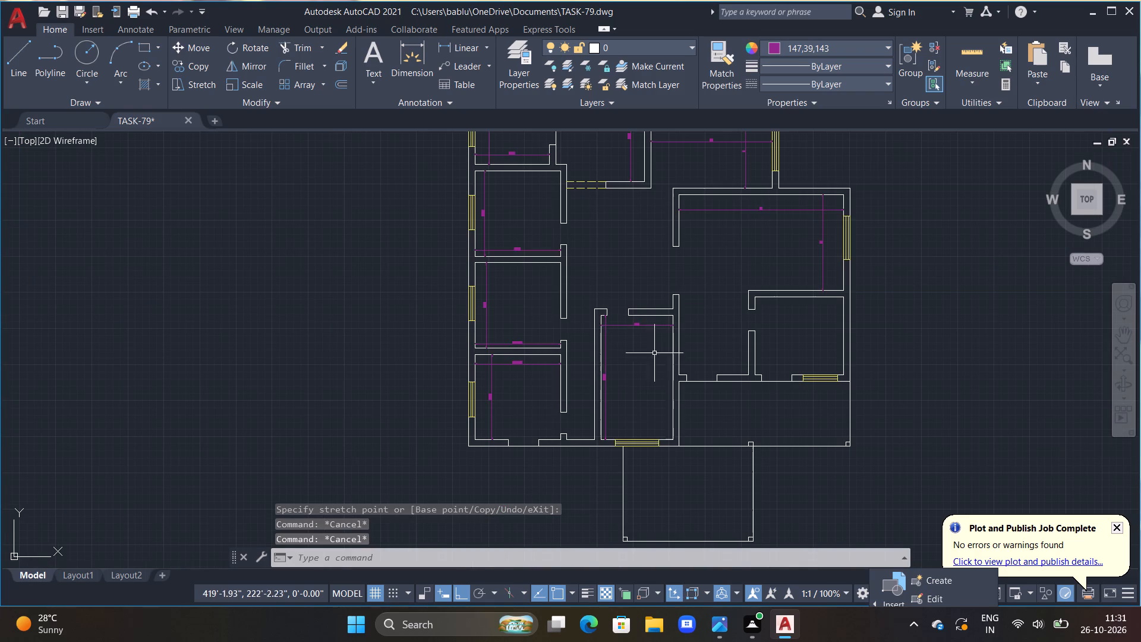
{"action": "scroll", "coordinate": [655, 337], "scroll_direction": "up", "scroll_amount": 5}
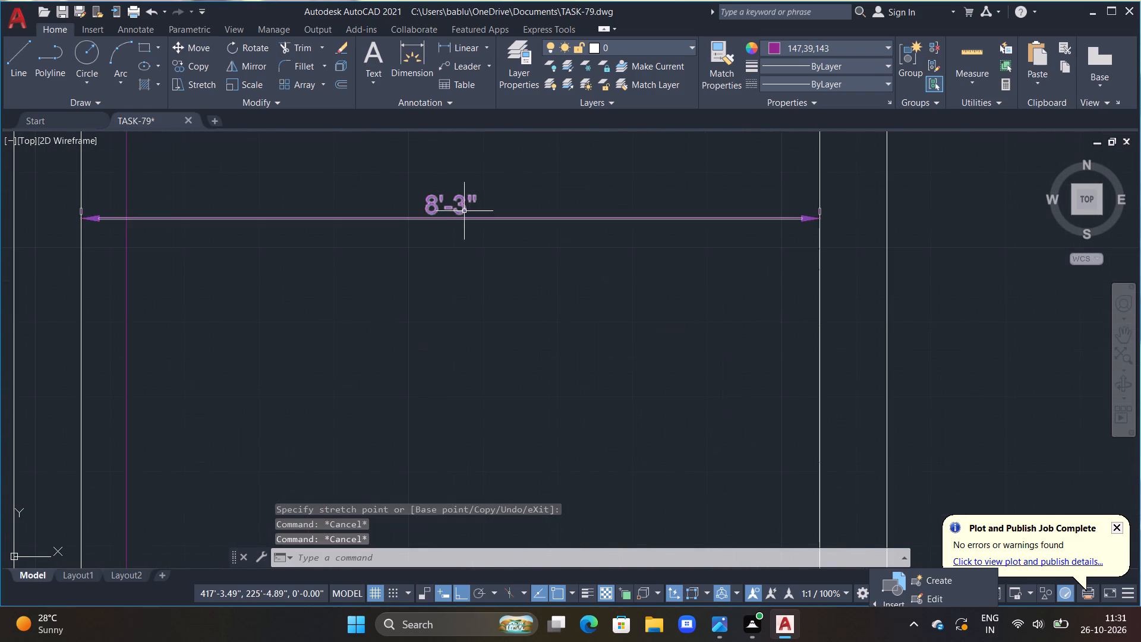
{"action": "double_click", "coordinate": [464, 211]}
{"action": "scroll", "coordinate": [464, 211], "scroll_direction": "up", "scroll_amount": 4}
{"action": "left_click", "coordinate": [464, 211]}
{"action": "key", "text": "Delete"}
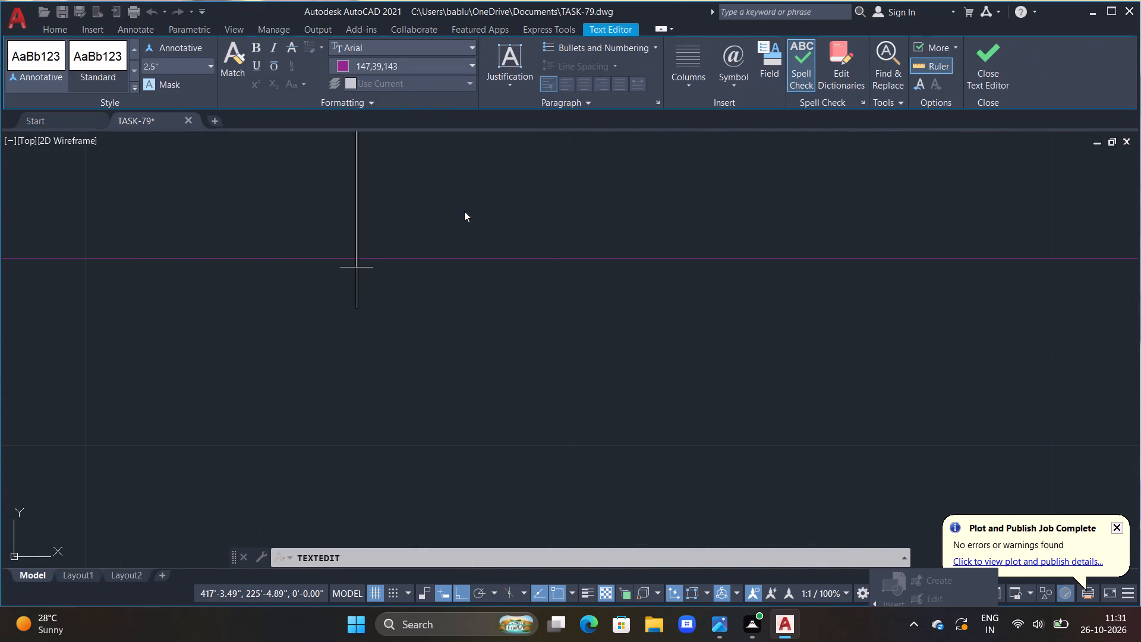
{"action": "type", "text": "9'"}
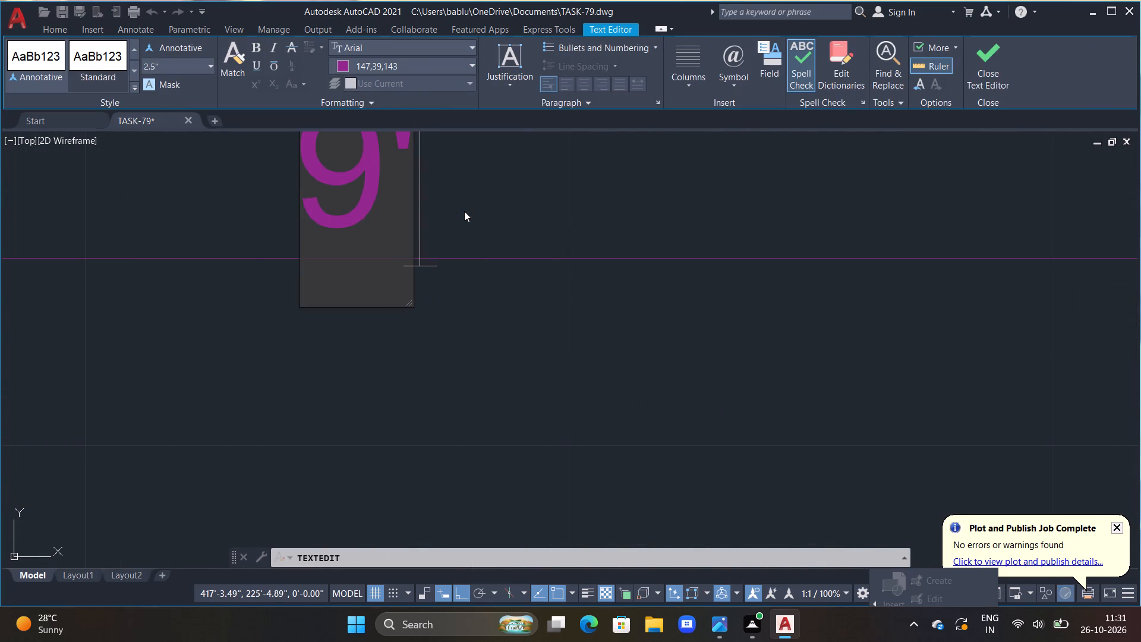
{"action": "left_click", "coordinate": [464, 211]}
{"action": "scroll", "coordinate": [464, 211], "scroll_direction": "down", "scroll_amount": 11}
{"action": "key", "text": "Escape"}
{"action": "key", "text": "Escape"}
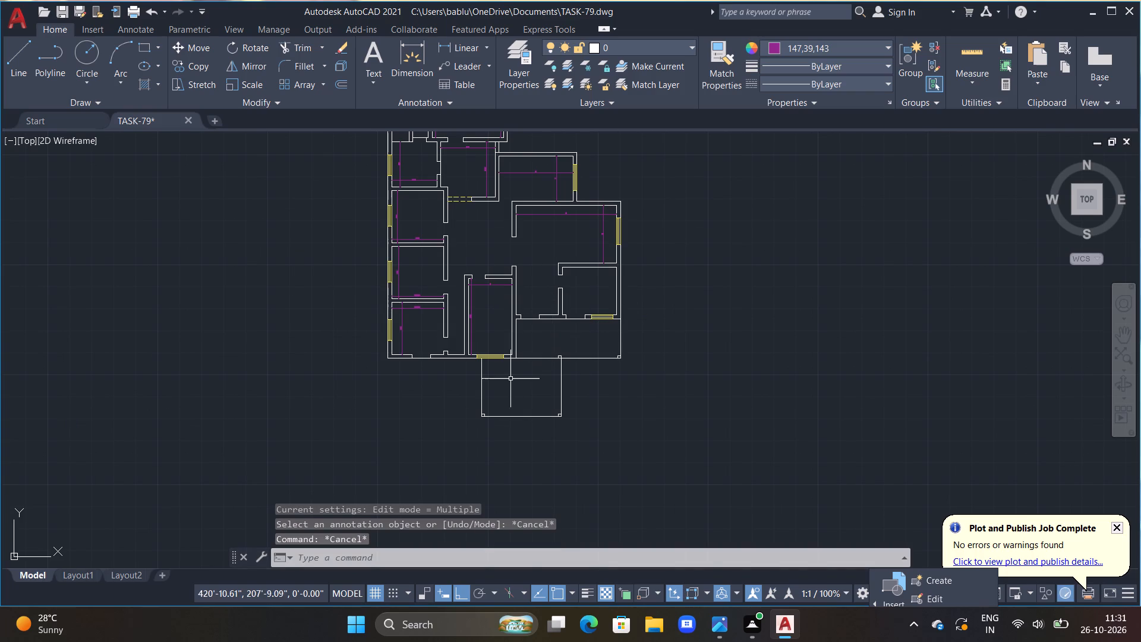
Dimension the height of the projecting south porch along its west edge, from the house wall to the porch's south-west corner.
{"action": "middle_click_drag", "start_coordinate": [512, 379], "coordinate": [584, 301]}
{"action": "scroll", "coordinate": [575, 307], "scroll_direction": "up", "scroll_amount": 3}
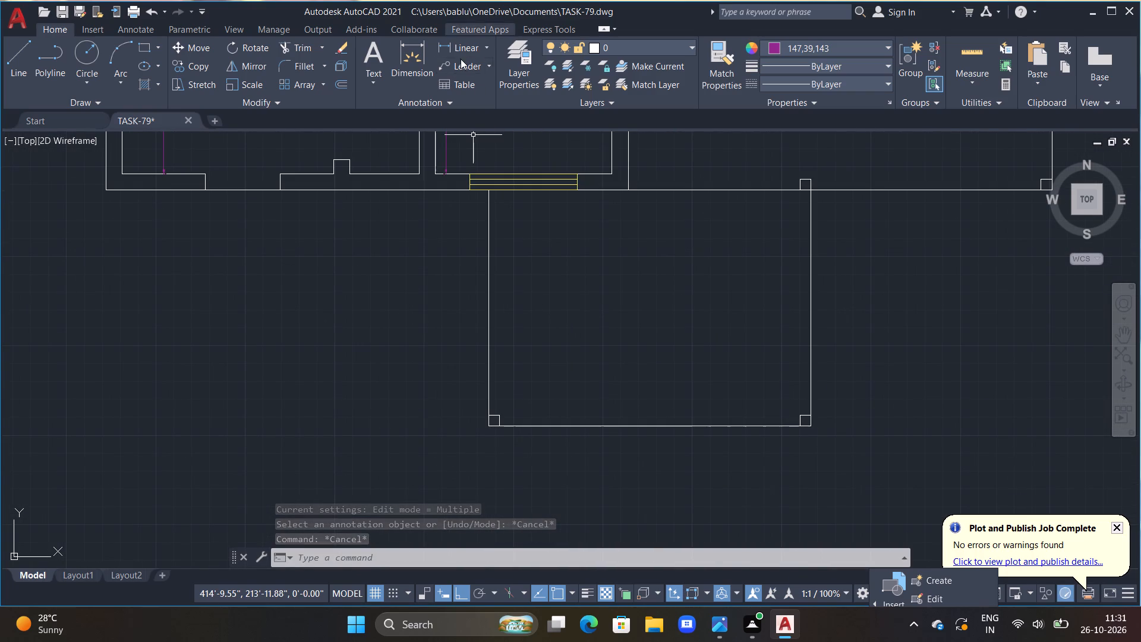
{"action": "left_click", "coordinate": [411, 55]}
{"action": "left_click_drag", "start_coordinate": [488, 191], "coordinate": [487, 203]}
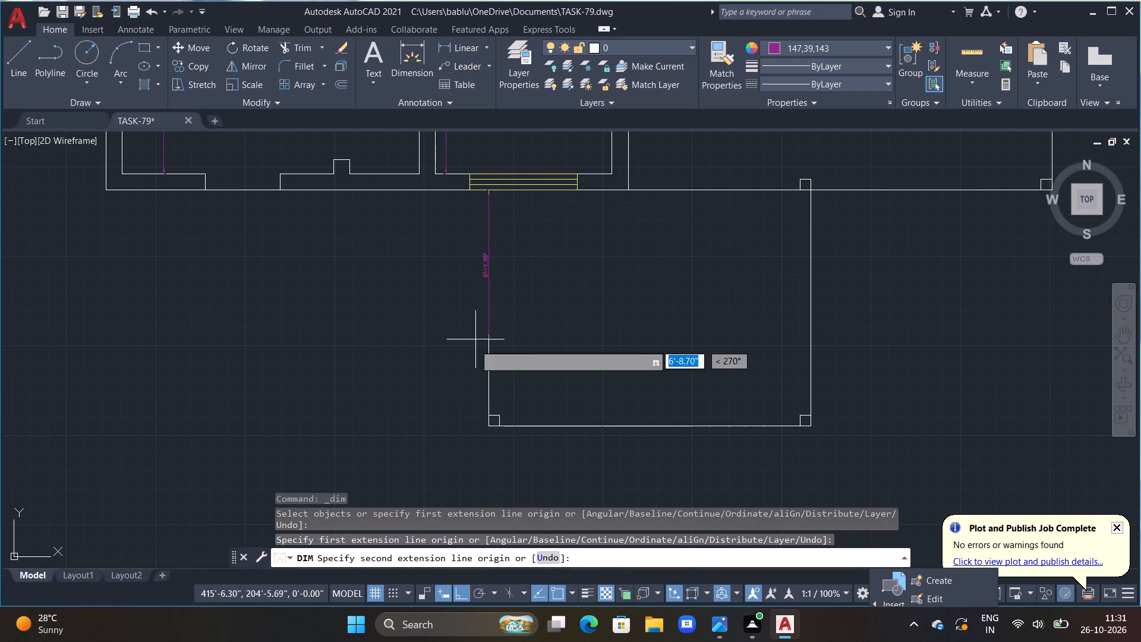
{"action": "left_click", "coordinate": [491, 424]}
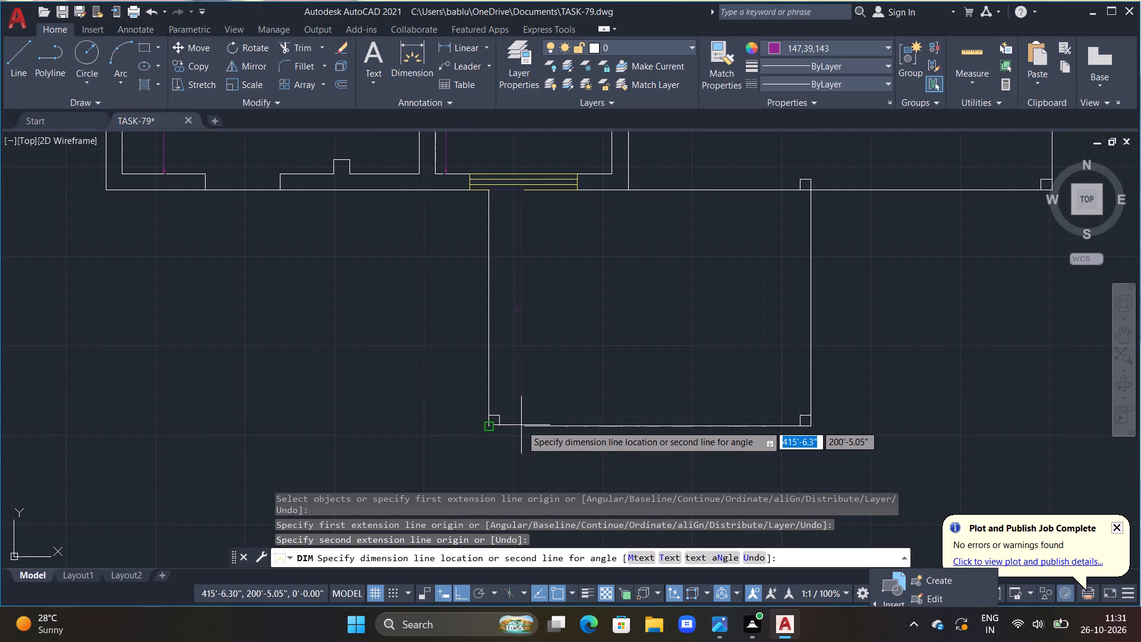
{"action": "left_click", "coordinate": [519, 424]}
{"action": "key", "text": "Escape"}
{"action": "key", "text": "Escape"}
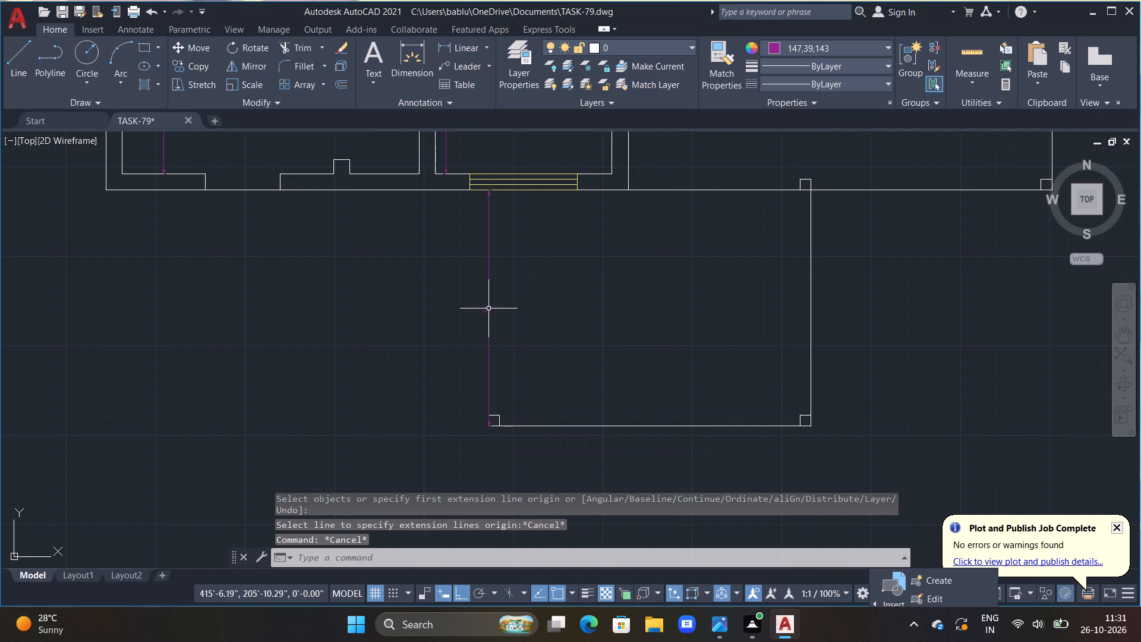
Move the porch's height dimension line off the west edge to about 1'-4" inside the porch.
{"action": "left_click", "coordinate": [488, 307]}
{"action": "left_click_drag", "start_coordinate": [486, 307], "coordinate": [492, 308]}
{"action": "left_click", "coordinate": [517, 312]}
{"action": "key", "text": "Escape"}
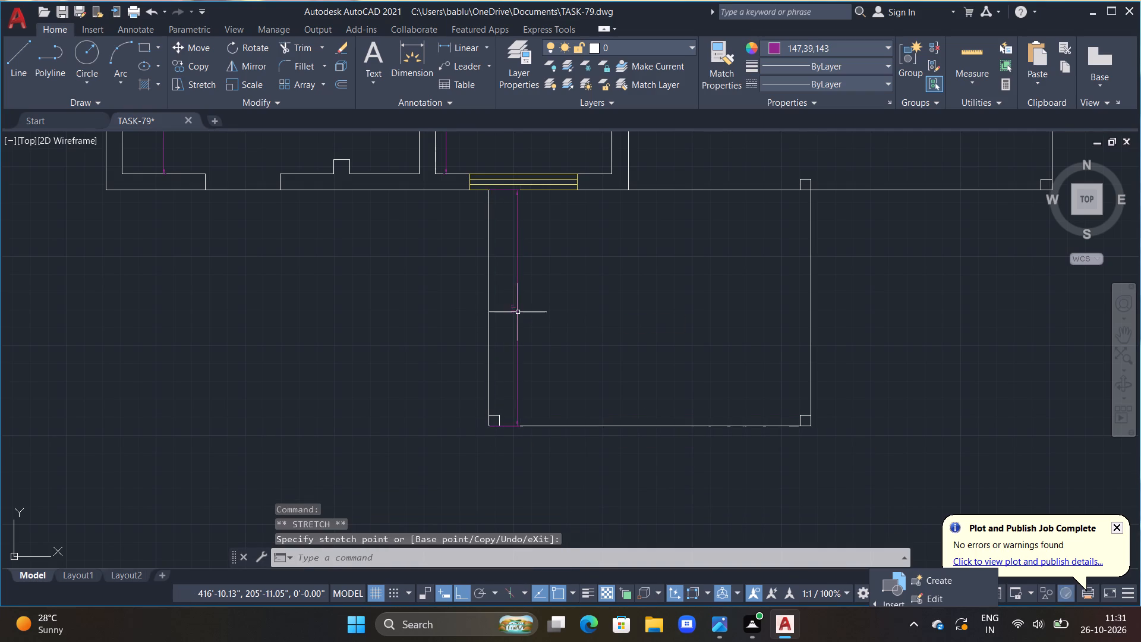
Pull the south extension origin of the porch's height dimension back onto its dimension line.
{"action": "scroll", "coordinate": [506, 428], "scroll_direction": "up", "scroll_amount": 5}
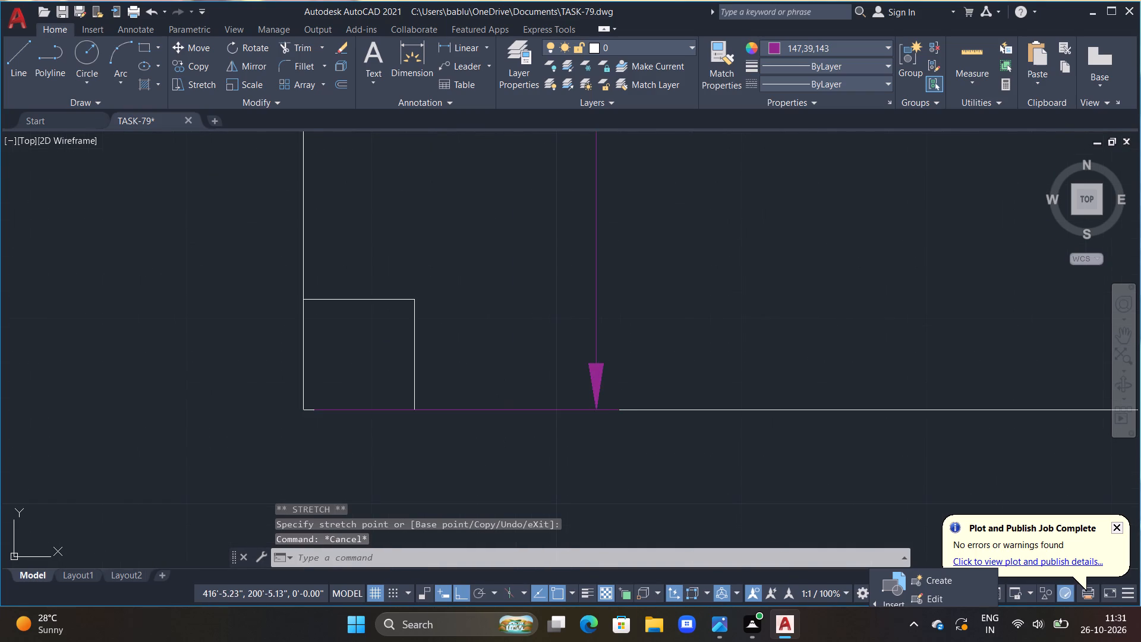
{"action": "left_click", "coordinate": [505, 409]}
{"action": "left_click", "coordinate": [301, 409]}
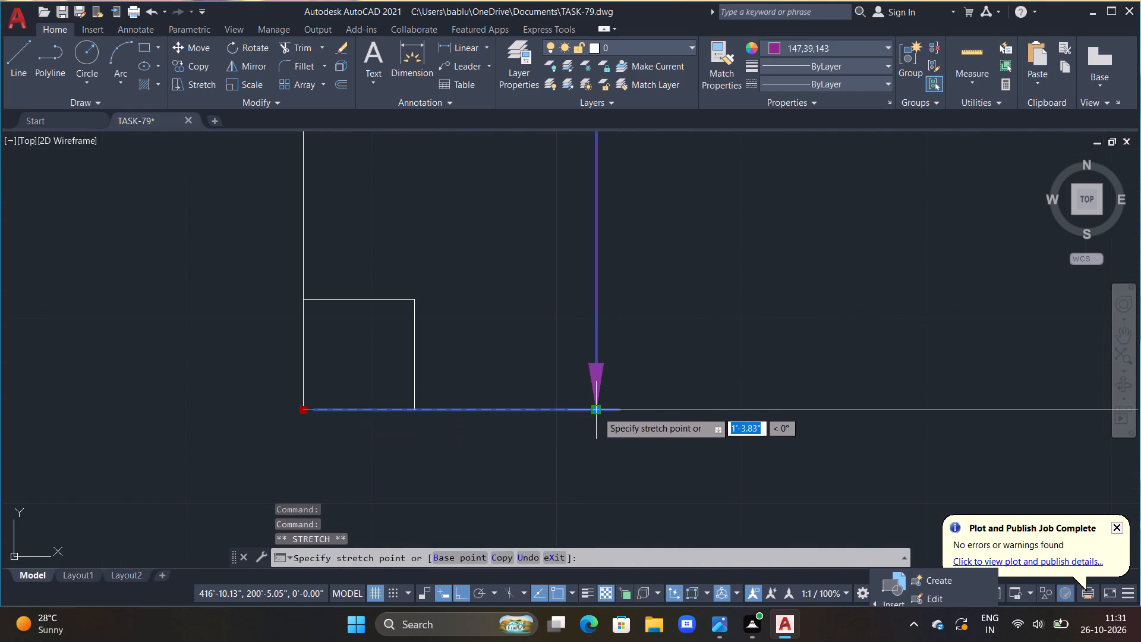
{"action": "left_click", "coordinate": [597, 410]}
Pull the north extension origin of the porch's height dimension back onto its dimension line.
{"action": "scroll", "coordinate": [568, 325], "scroll_direction": "down", "scroll_amount": 2}
{"action": "middle_click_drag", "start_coordinate": [538, 256], "coordinate": [545, 536]}
{"action": "scroll", "coordinate": [549, 330], "scroll_direction": "down", "scroll_amount": 4}
{"action": "middle_click_drag", "start_coordinate": [549, 284], "coordinate": [551, 389]}
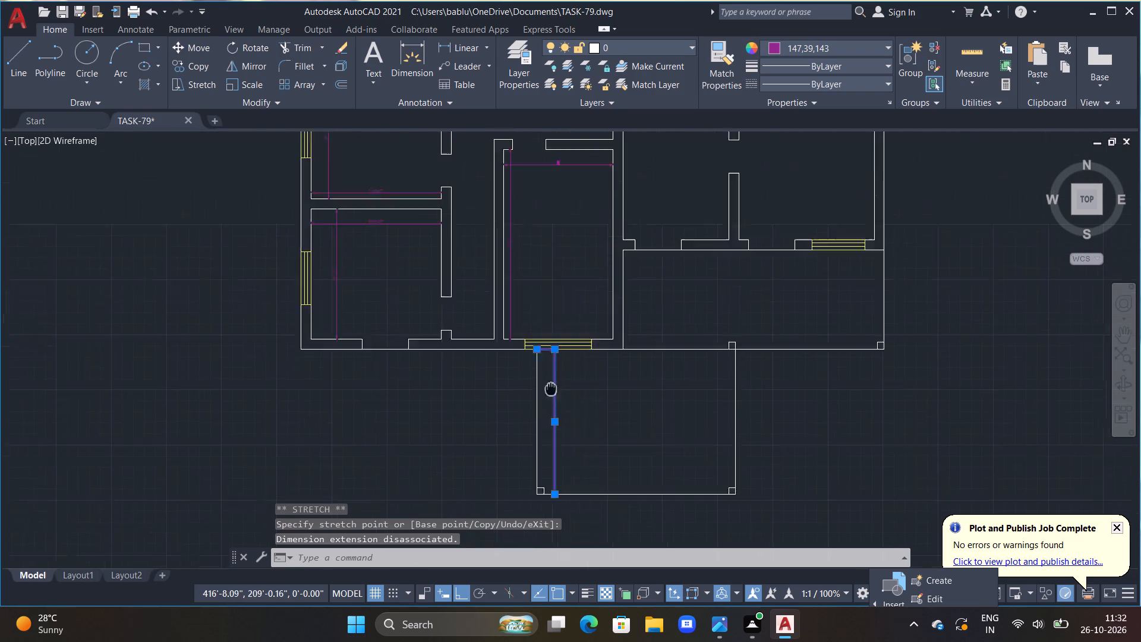
{"action": "middle_click_drag", "start_coordinate": [551, 389], "coordinate": [521, 463]}
{"action": "scroll", "coordinate": [521, 458], "scroll_direction": "up", "scroll_amount": 4}
{"action": "left_click", "coordinate": [409, 344]}
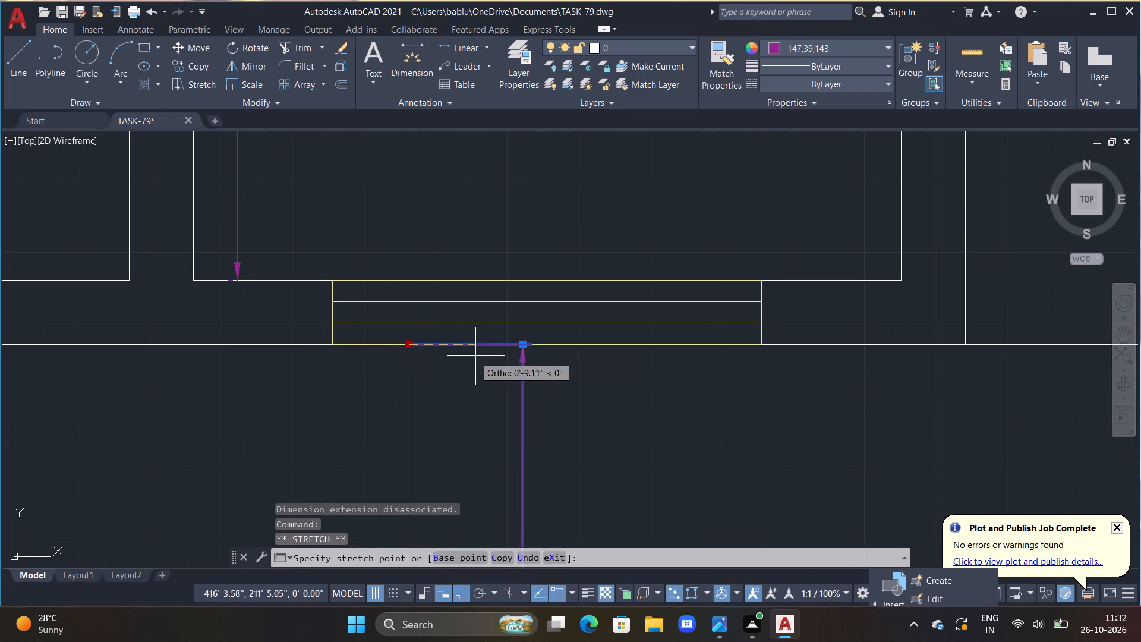
{"action": "left_click", "coordinate": [518, 345]}
{"action": "key", "text": "Escape"}
{"action": "scroll", "coordinate": [590, 415], "scroll_direction": "down", "scroll_amount": 4}
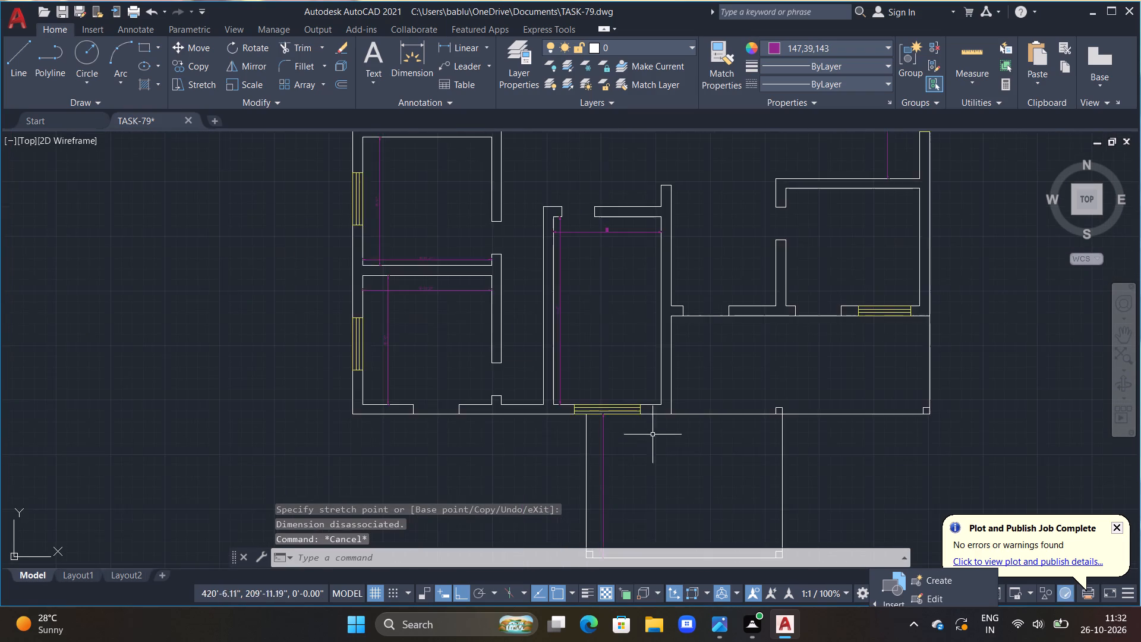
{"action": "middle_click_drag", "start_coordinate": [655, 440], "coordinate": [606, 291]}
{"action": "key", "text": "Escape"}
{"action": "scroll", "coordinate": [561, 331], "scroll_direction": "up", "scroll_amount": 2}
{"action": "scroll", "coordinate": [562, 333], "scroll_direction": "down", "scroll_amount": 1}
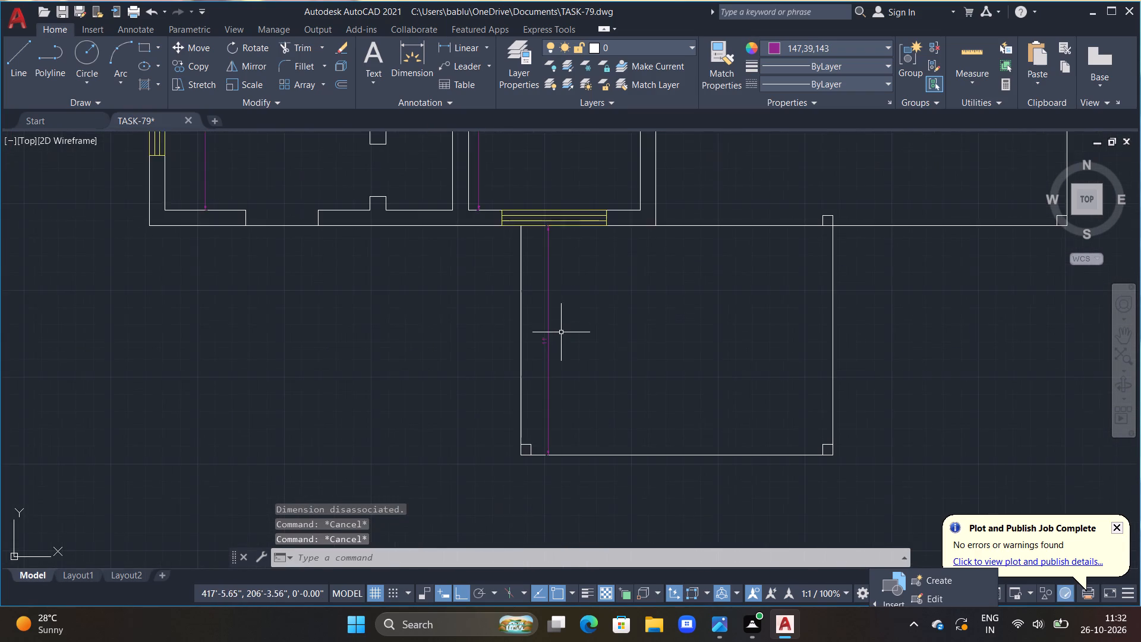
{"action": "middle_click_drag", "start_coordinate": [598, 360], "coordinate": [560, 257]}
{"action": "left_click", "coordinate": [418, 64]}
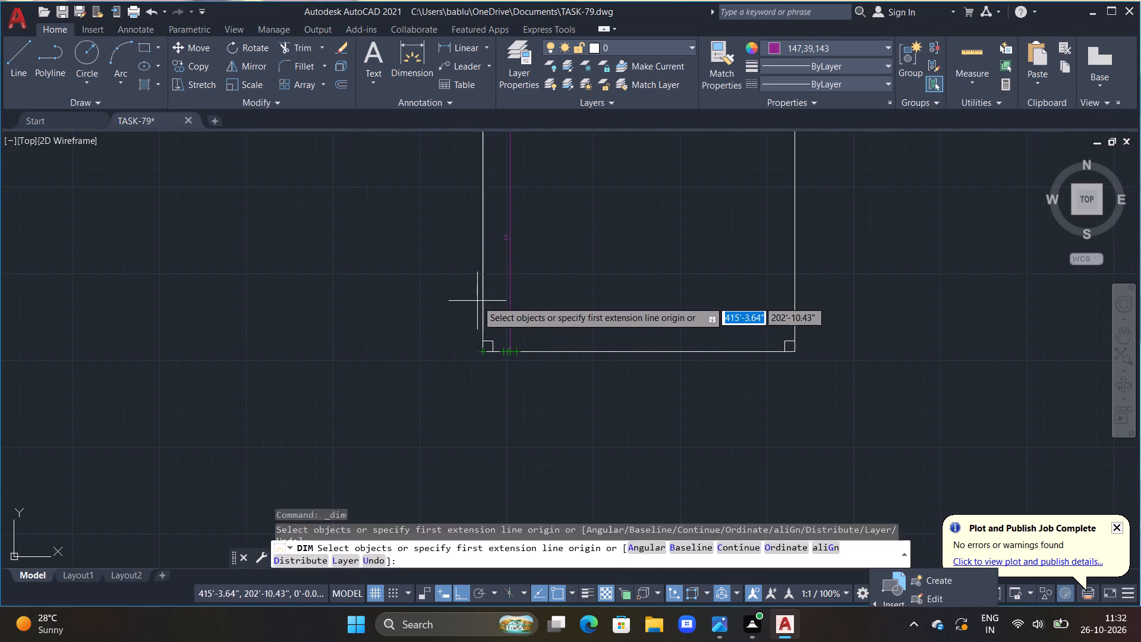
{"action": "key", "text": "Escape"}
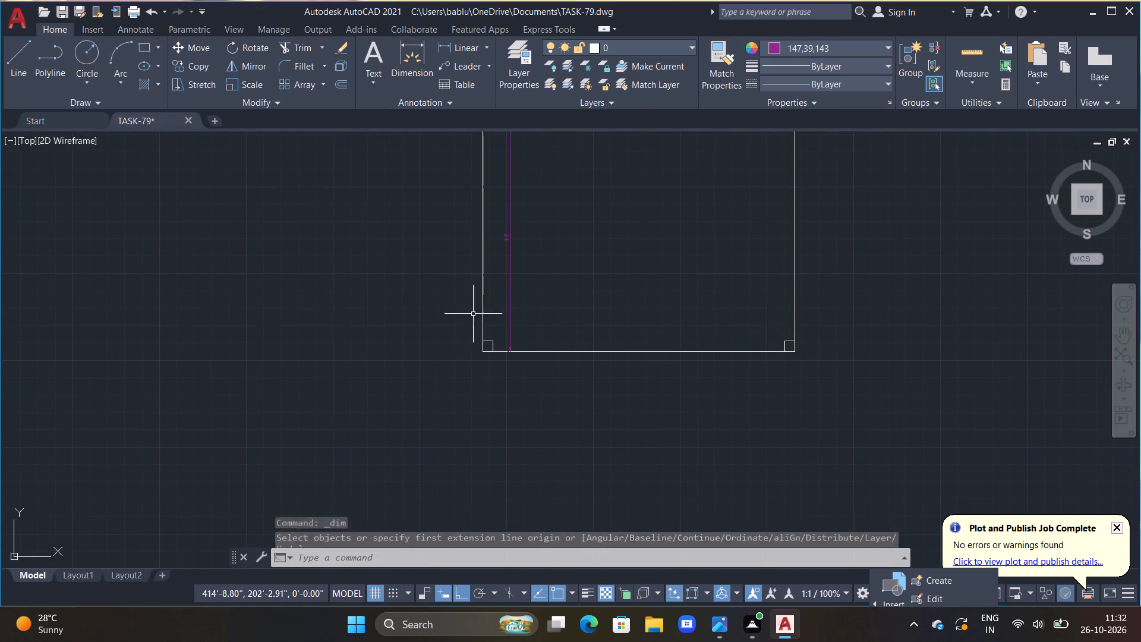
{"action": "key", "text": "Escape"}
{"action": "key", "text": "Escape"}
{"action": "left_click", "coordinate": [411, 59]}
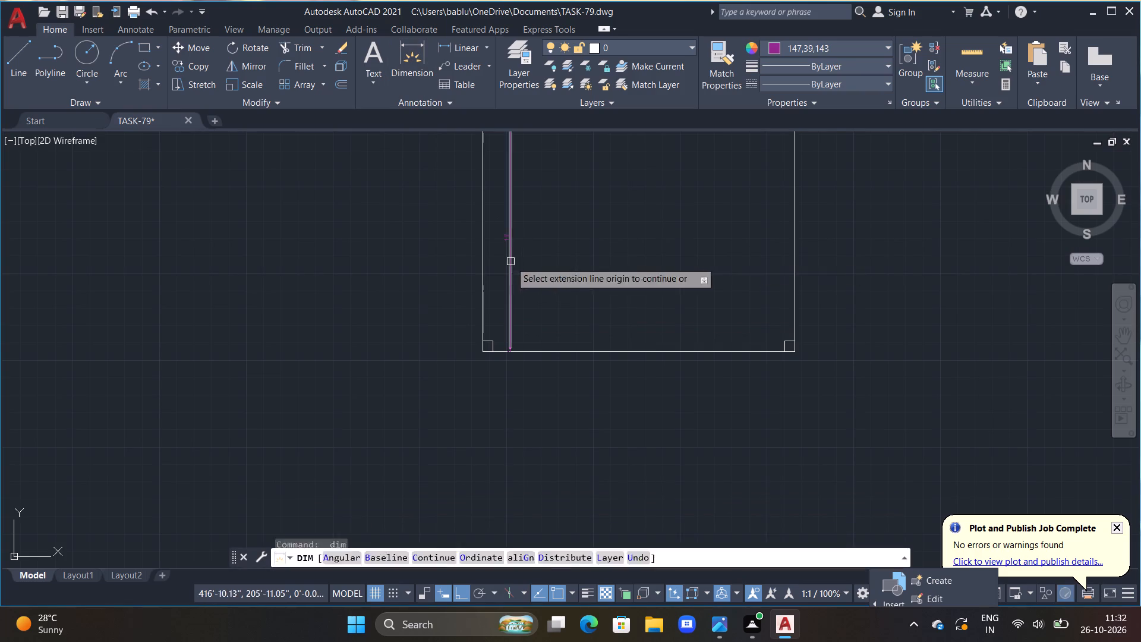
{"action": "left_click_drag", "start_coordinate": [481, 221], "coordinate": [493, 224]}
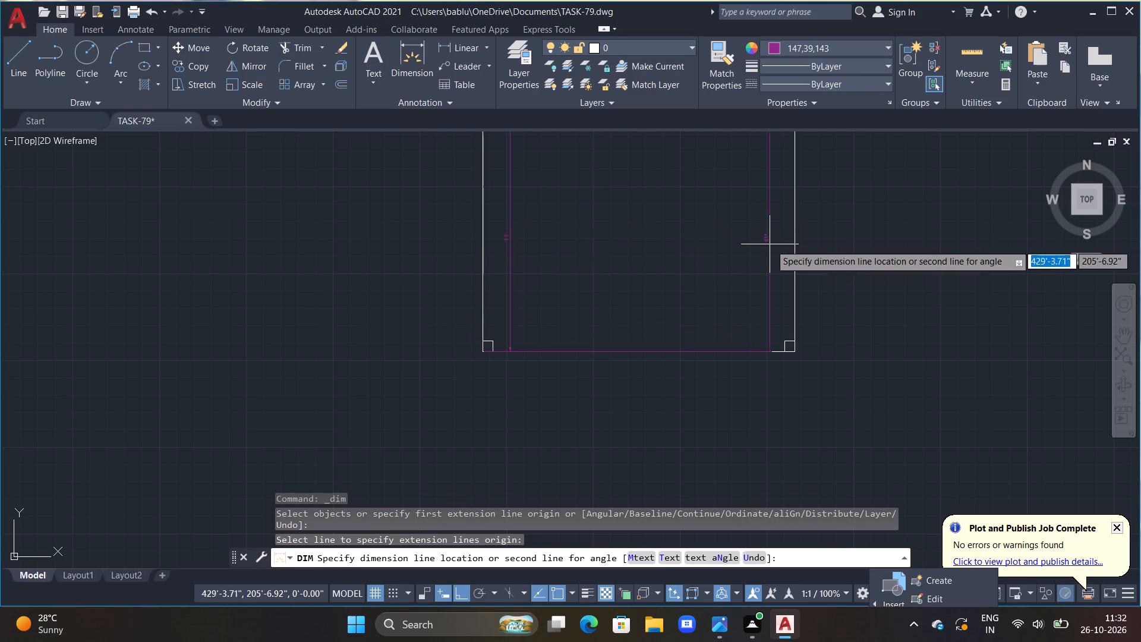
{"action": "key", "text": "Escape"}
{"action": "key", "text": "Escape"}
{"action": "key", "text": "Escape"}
Dimension the south porch's width between its two south corners, placing the dimension line inside the porch above the corner columns.
{"action": "left_click", "coordinate": [401, 62]}
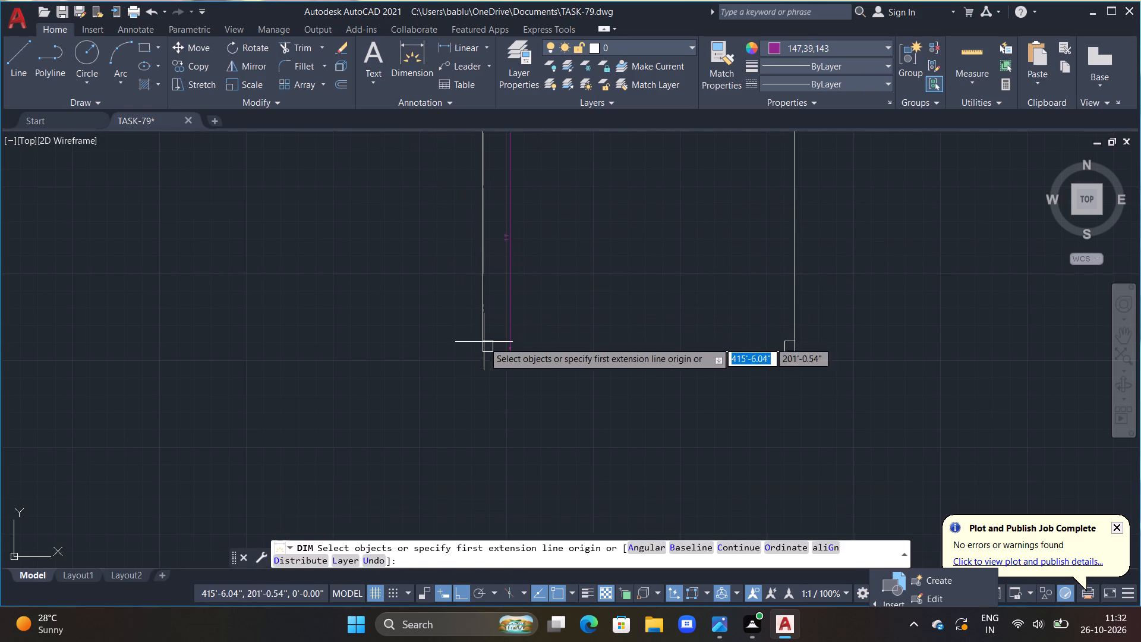
{"action": "left_click", "coordinate": [484, 352]}
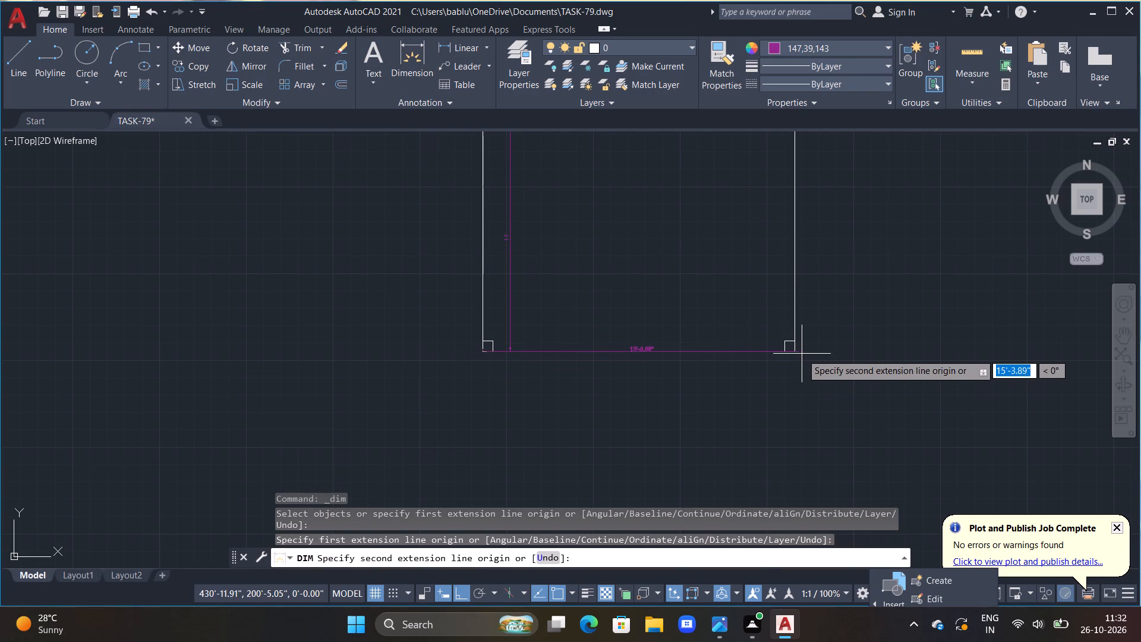
{"action": "double_click", "coordinate": [793, 353]}
{"action": "left_click", "coordinate": [793, 282]}
{"action": "key", "text": "Escape"}
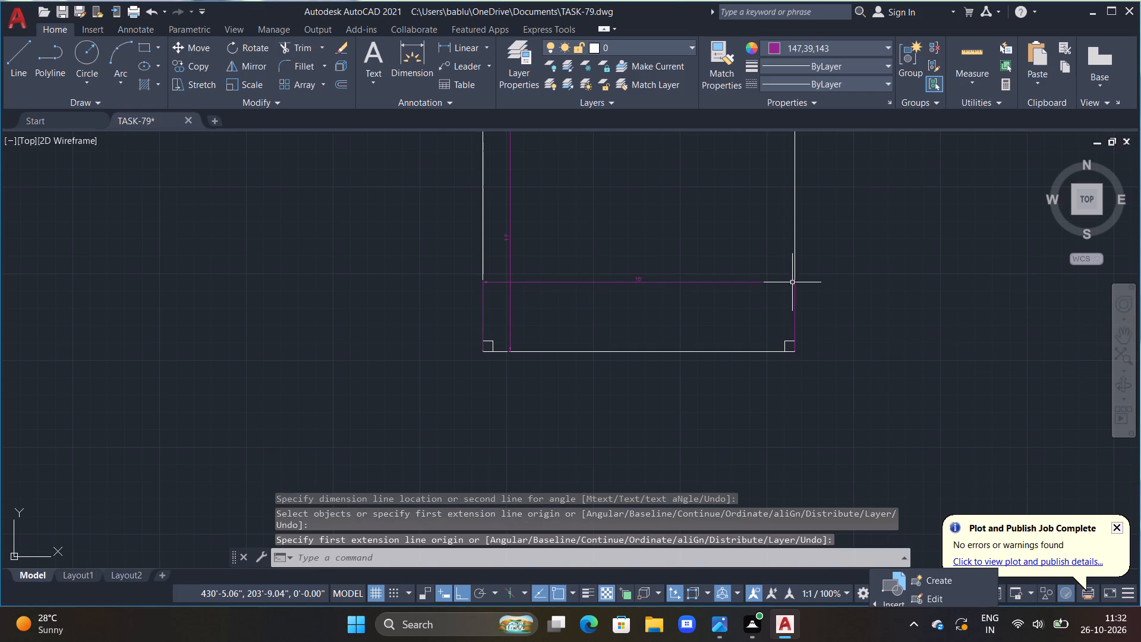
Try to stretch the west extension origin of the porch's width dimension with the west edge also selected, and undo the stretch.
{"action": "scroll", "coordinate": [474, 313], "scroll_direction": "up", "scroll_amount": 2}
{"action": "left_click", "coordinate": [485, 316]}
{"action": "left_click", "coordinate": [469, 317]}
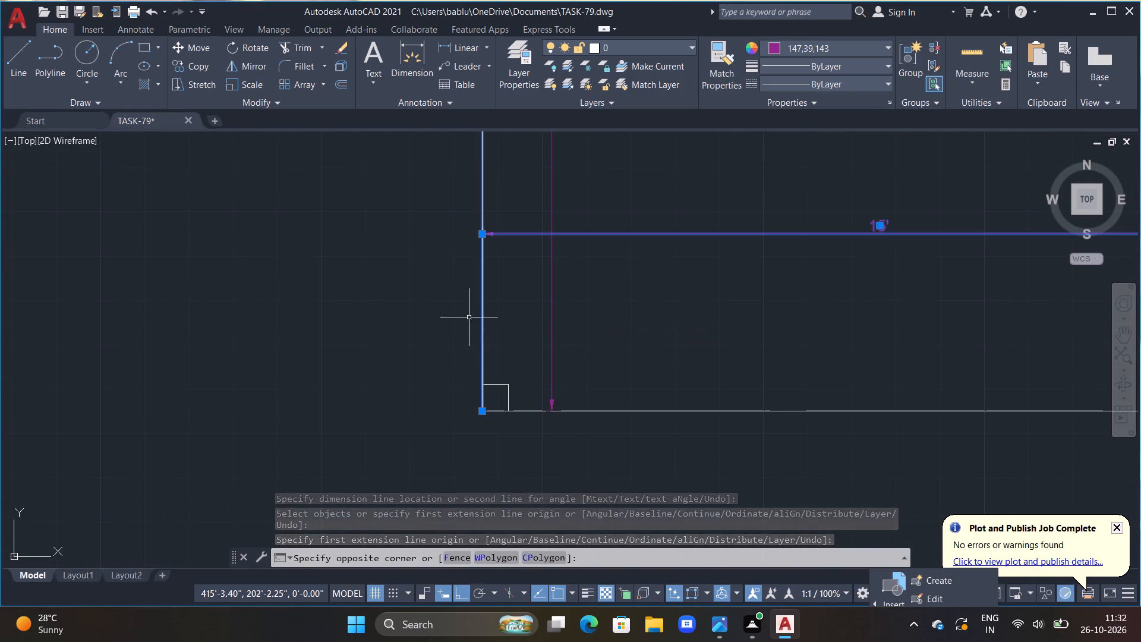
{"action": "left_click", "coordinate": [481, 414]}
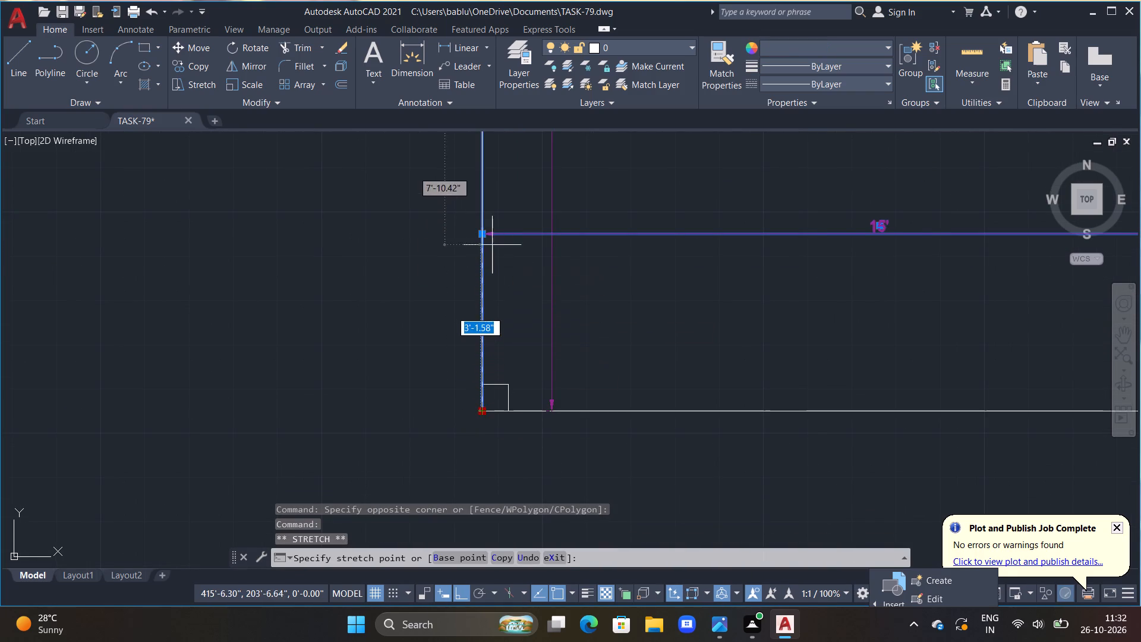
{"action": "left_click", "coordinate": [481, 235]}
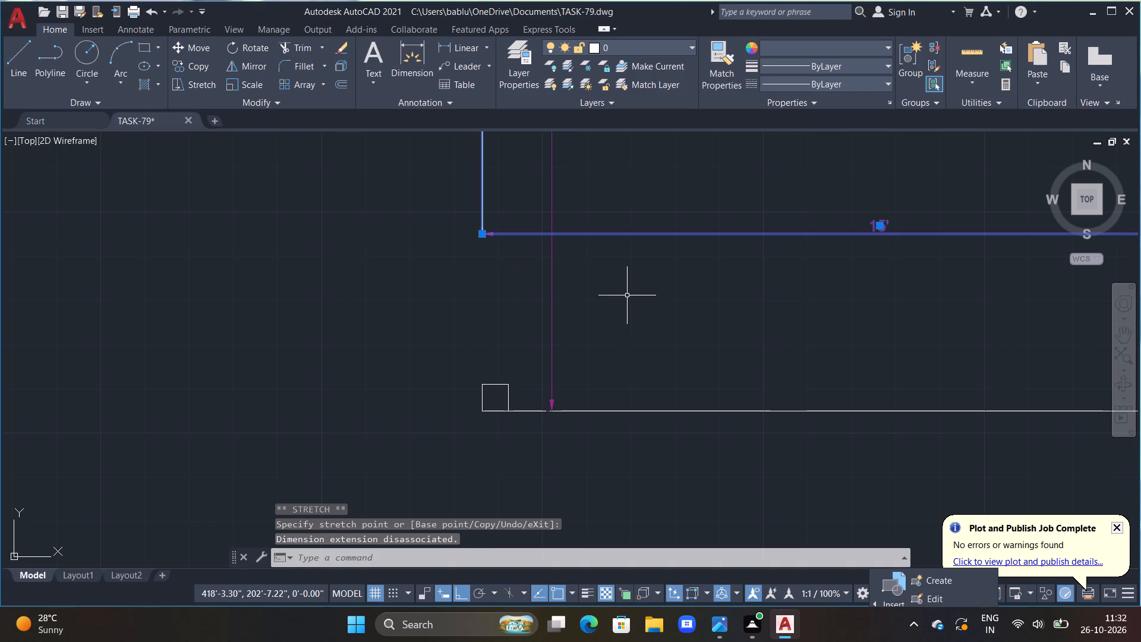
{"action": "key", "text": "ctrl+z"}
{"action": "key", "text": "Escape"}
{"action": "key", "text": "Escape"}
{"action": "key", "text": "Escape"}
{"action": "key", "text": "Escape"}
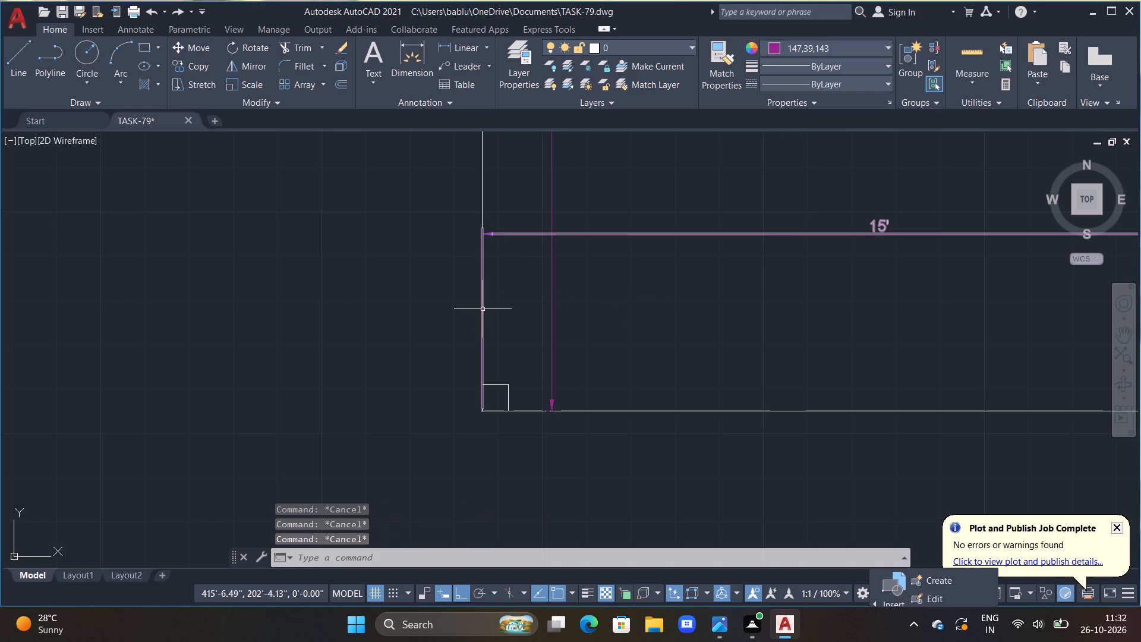
Pull only the west extension origin of the porch's width dimension up onto its dimension line.
{"action": "left_click", "coordinate": [483, 309]}
{"action": "left_click", "coordinate": [484, 411]}
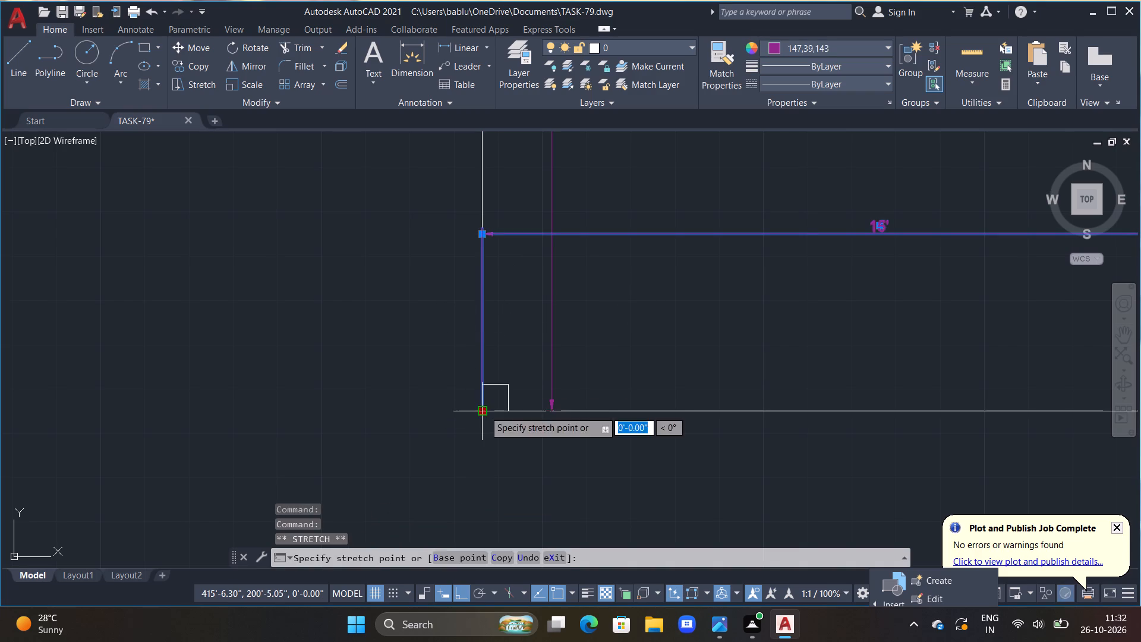
{"action": "left_click", "coordinate": [481, 235]}
{"action": "key", "text": "Escape"}
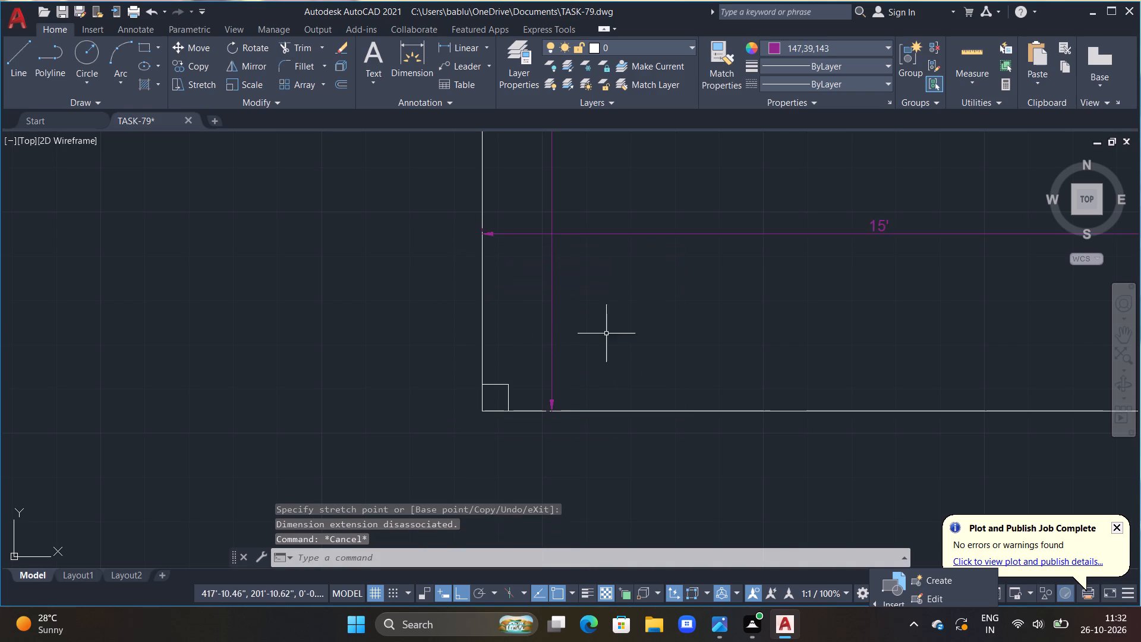
Pull the east extension origin of the porch's width dimension up onto its dimension line.
{"action": "scroll", "coordinate": [647, 340], "scroll_direction": "down", "scroll_amount": 2}
{"action": "middle_click_drag", "start_coordinate": [723, 350], "coordinate": [468, 360]}
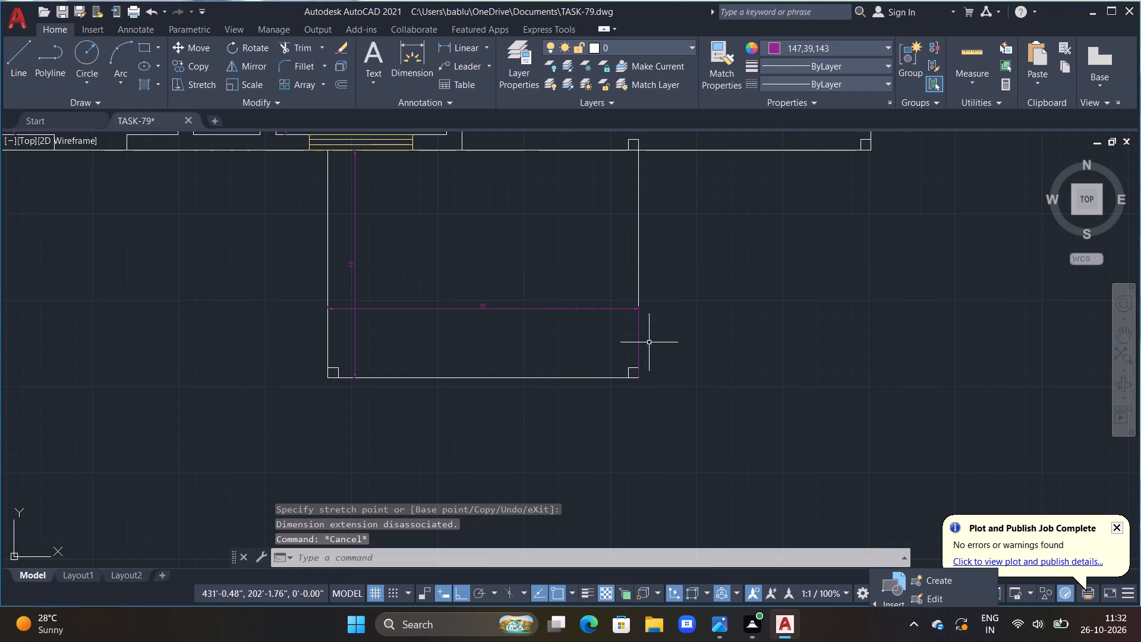
{"action": "left_click", "coordinate": [636, 342]}
{"action": "double_click", "coordinate": [641, 381]}
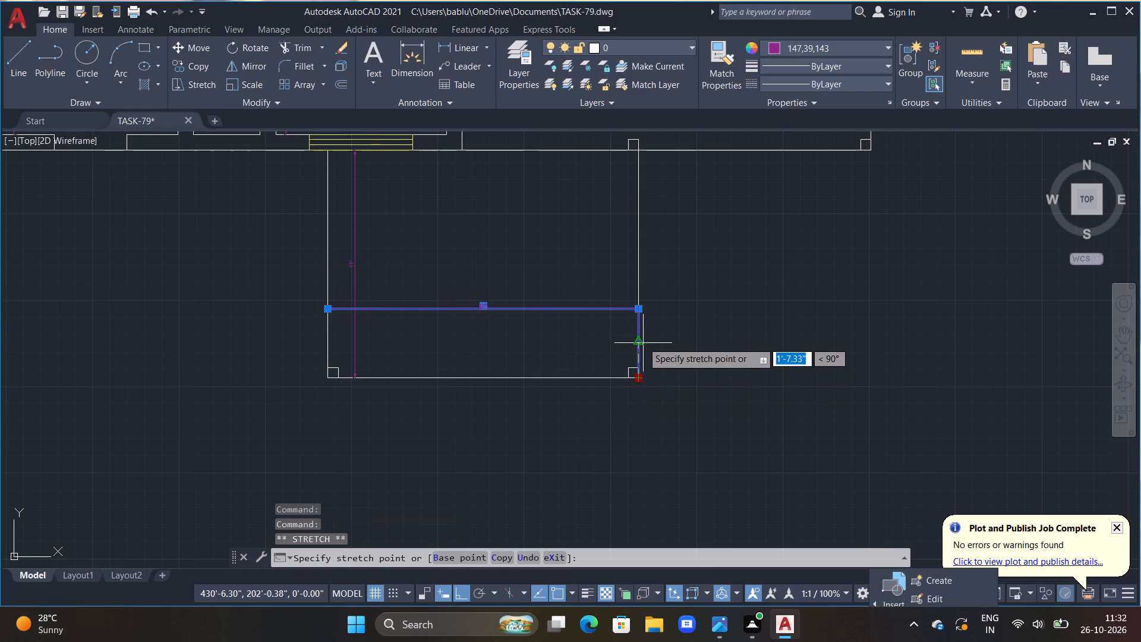
{"action": "left_click", "coordinate": [642, 311]}
{"action": "key", "text": "Escape"}
{"action": "key", "text": "Escape"}
Dimension the southeast porch's width between its west and east edges, with the dimension line along the porch's south edge.
{"action": "scroll", "coordinate": [463, 336], "scroll_direction": "down", "scroll_amount": 1}
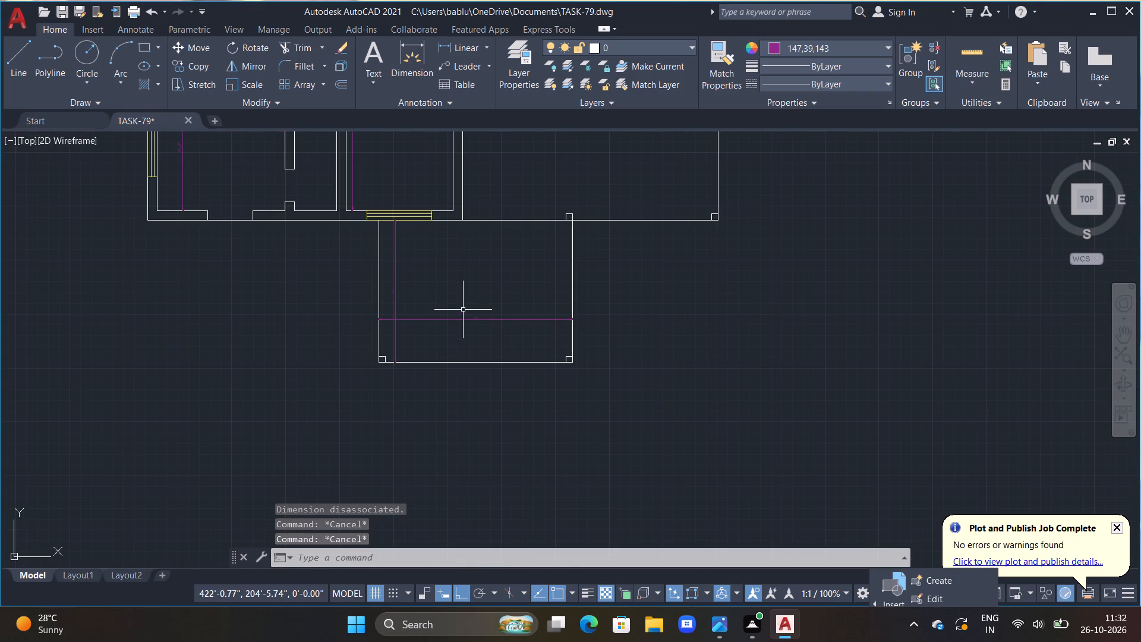
{"action": "scroll", "coordinate": [477, 292], "scroll_direction": "down", "scroll_amount": 1}
{"action": "middle_click_drag", "start_coordinate": [525, 248], "coordinate": [527, 254]}
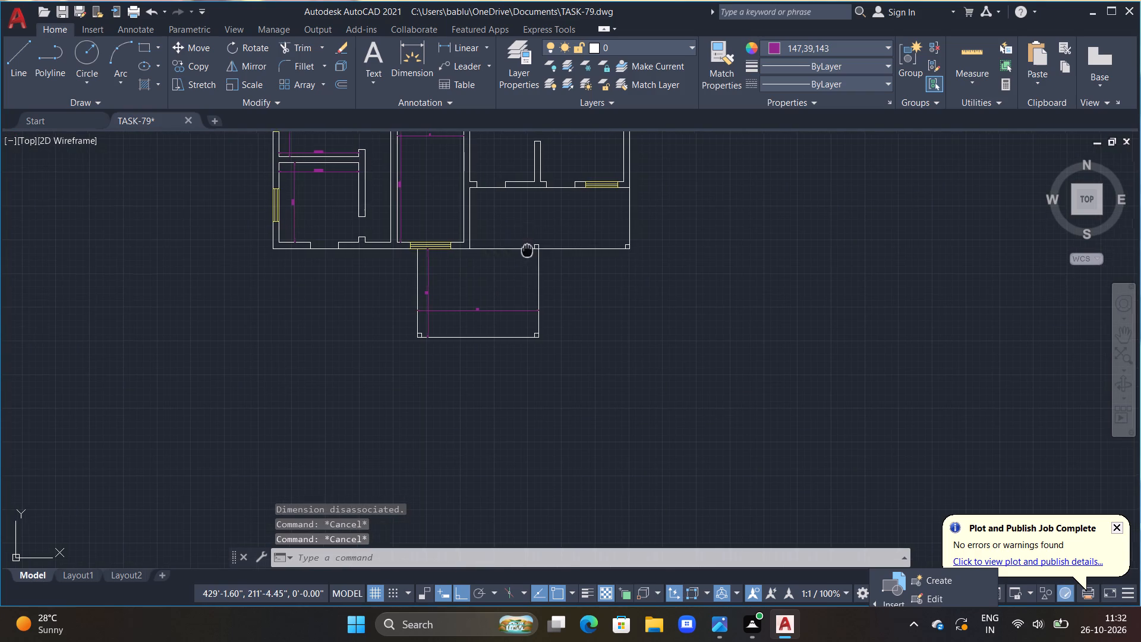
{"action": "middle_click_drag", "start_coordinate": [527, 254], "coordinate": [500, 334]}
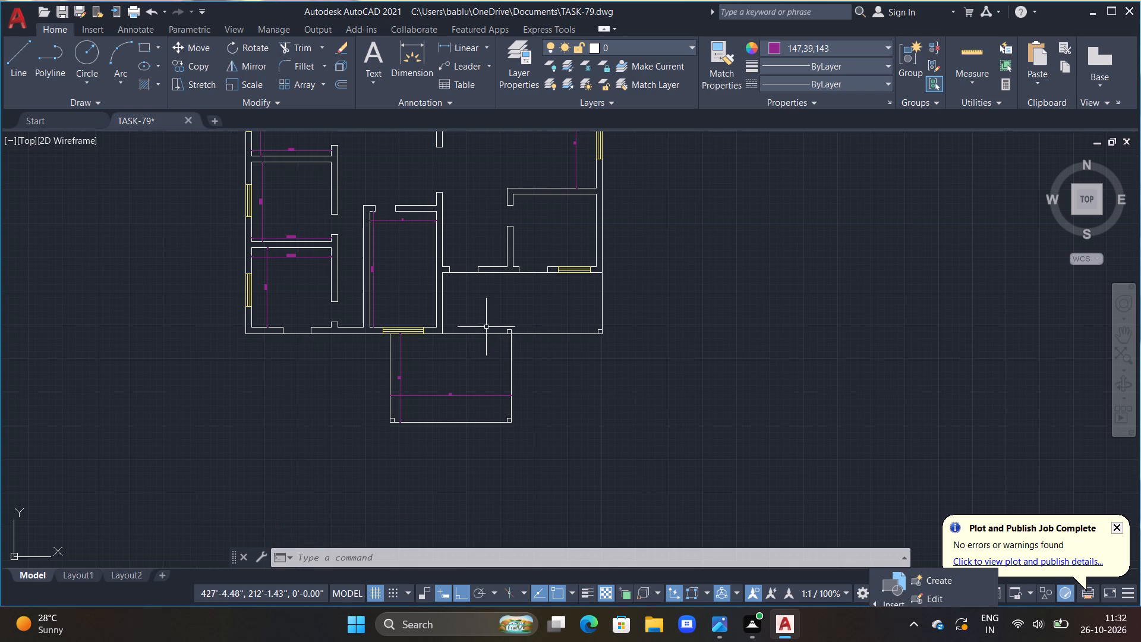
{"action": "scroll", "coordinate": [483, 302], "scroll_direction": "up", "scroll_amount": 2}
{"action": "middle_click_drag", "start_coordinate": [483, 302], "coordinate": [489, 291]}
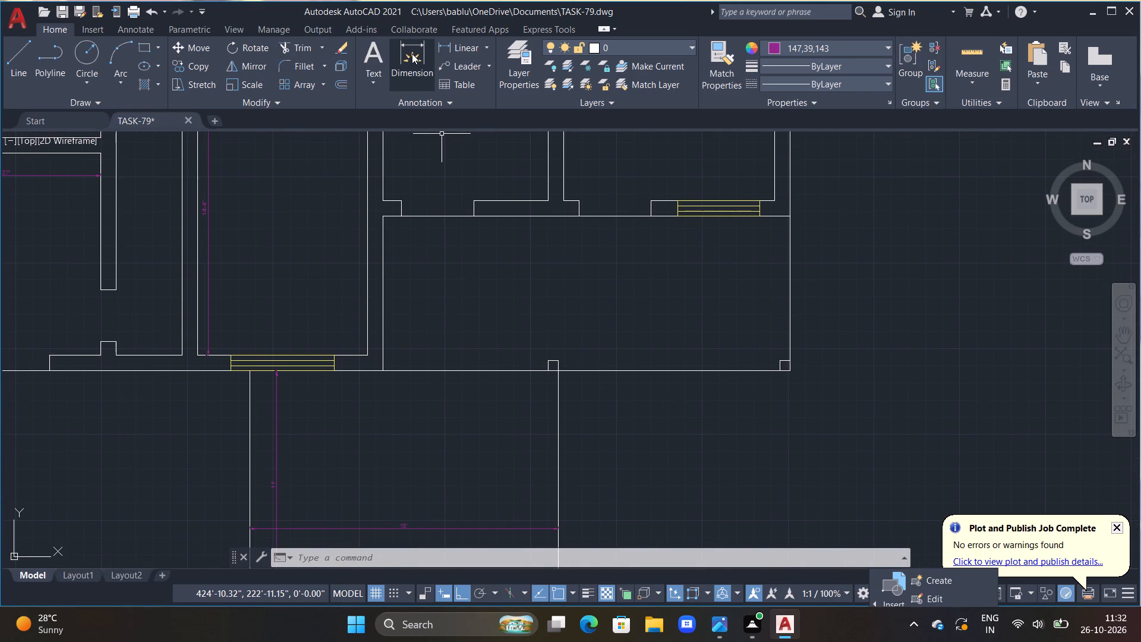
{"action": "left_click", "coordinate": [412, 53]}
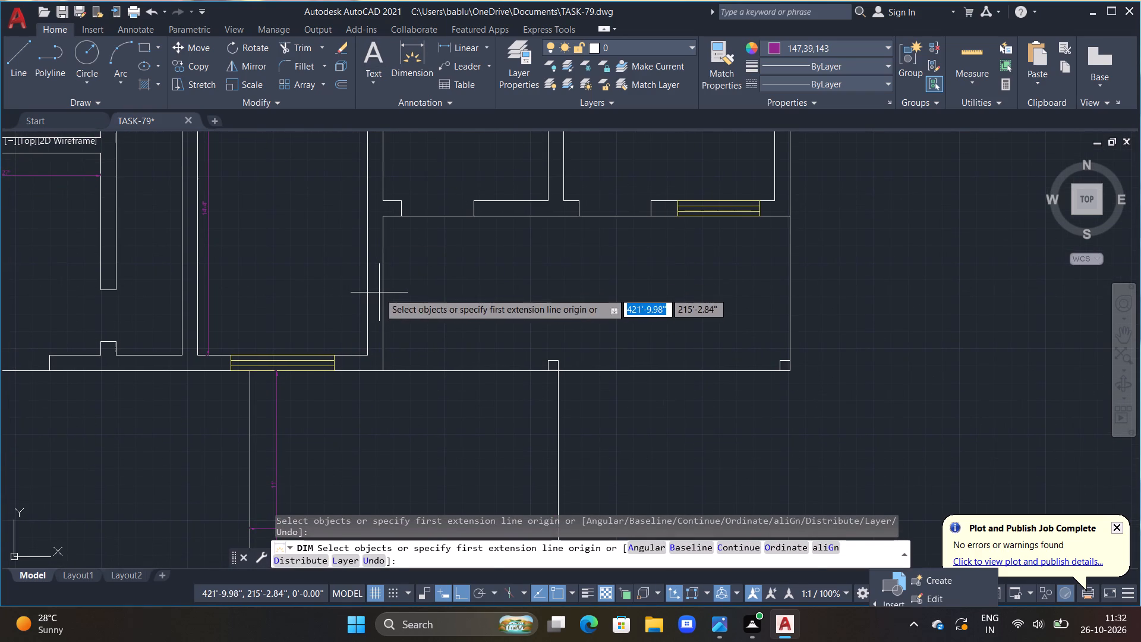
{"action": "left_click", "coordinate": [383, 291]}
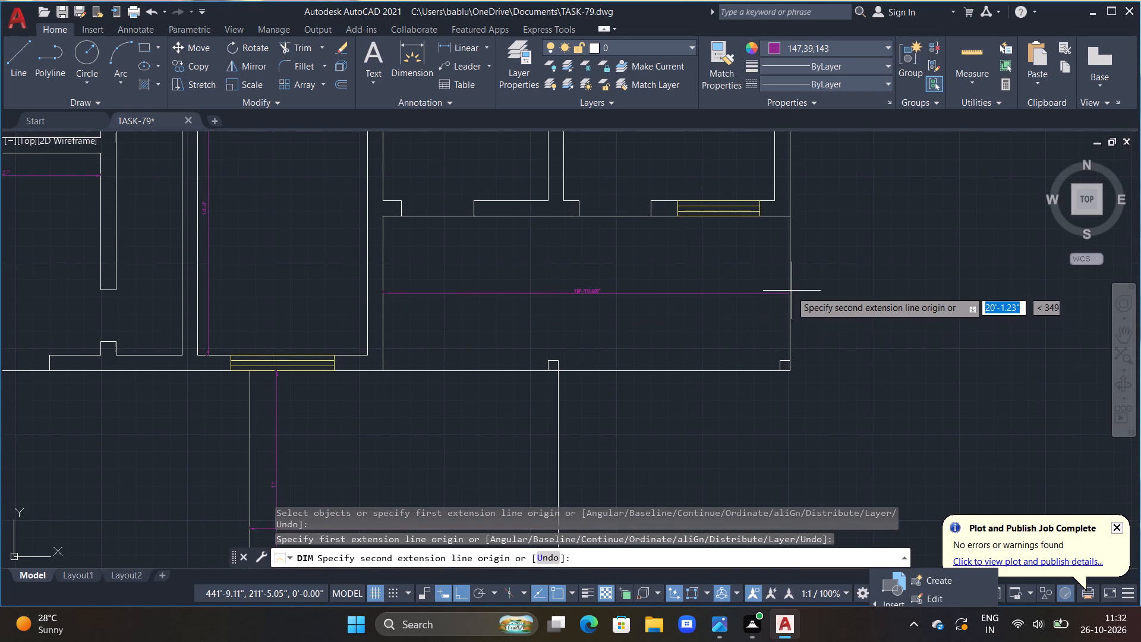
{"action": "double_click", "coordinate": [788, 294]}
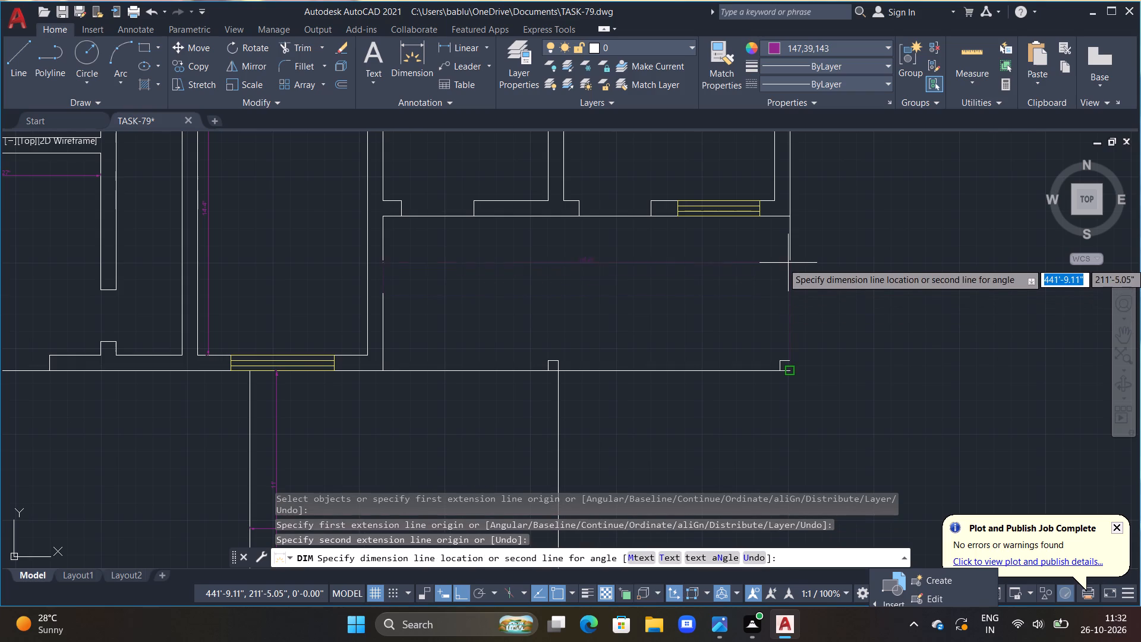
{"action": "double_click", "coordinate": [789, 287]}
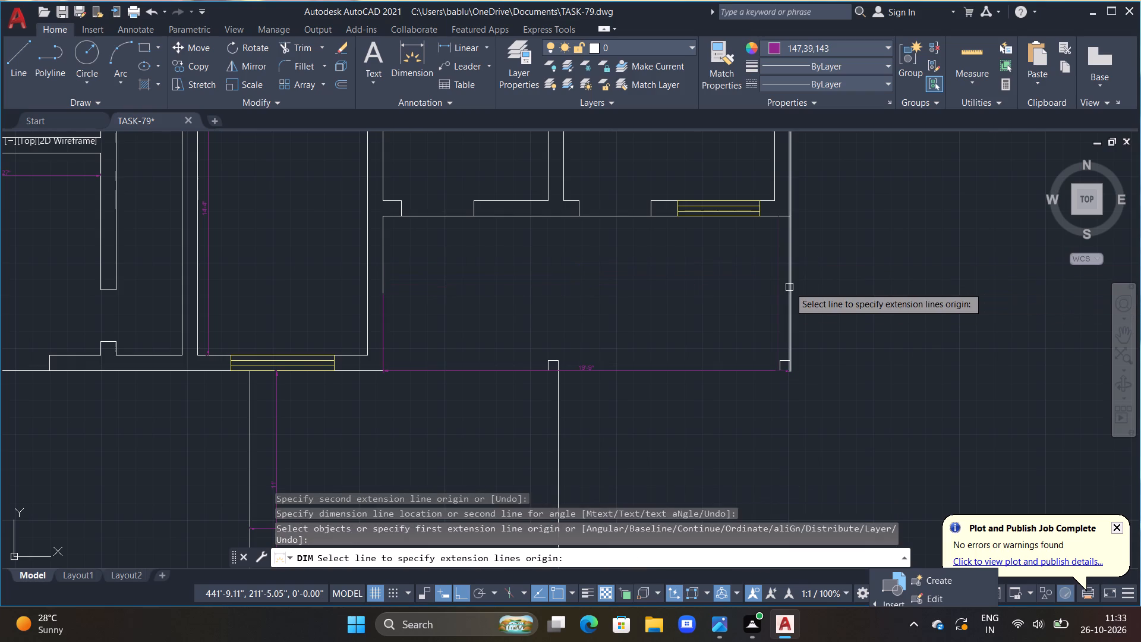
{"action": "key", "text": "Escape"}
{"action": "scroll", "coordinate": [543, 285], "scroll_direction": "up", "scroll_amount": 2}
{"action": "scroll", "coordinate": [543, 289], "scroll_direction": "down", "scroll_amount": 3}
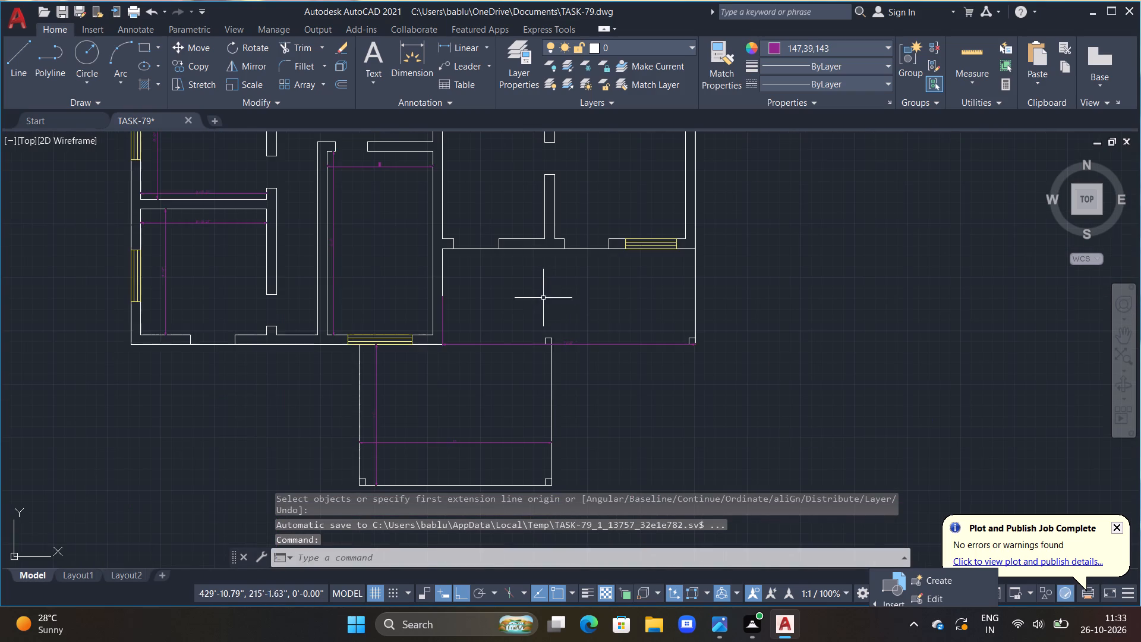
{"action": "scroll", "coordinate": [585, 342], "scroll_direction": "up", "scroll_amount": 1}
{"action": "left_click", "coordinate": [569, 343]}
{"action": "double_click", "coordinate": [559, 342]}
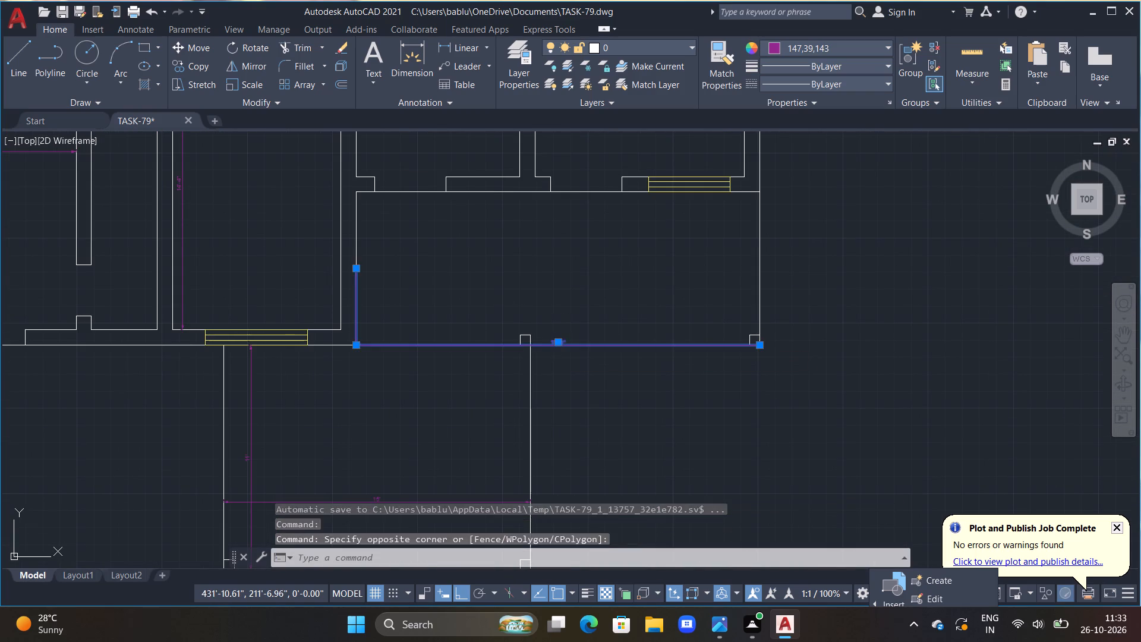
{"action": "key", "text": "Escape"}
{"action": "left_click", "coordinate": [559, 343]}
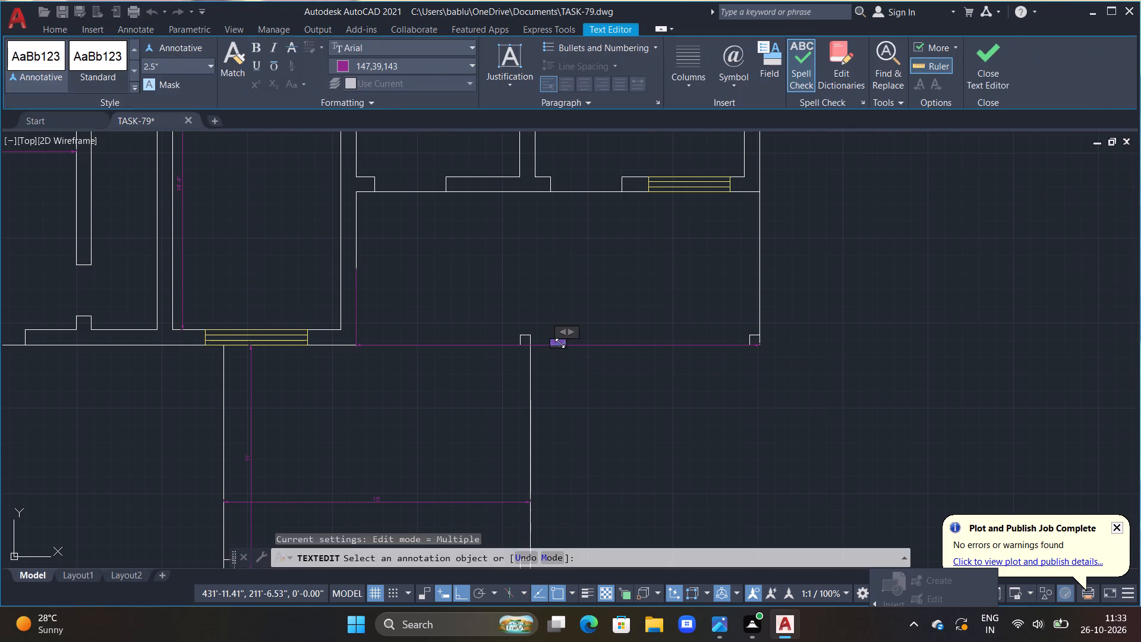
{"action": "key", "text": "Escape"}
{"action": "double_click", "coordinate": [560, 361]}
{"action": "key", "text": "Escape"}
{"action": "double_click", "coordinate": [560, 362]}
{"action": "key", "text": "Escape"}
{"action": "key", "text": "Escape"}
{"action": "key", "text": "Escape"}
Move the southeast porch's width dimension line north, inside the porch just below its north wall.
{"action": "left_click", "coordinate": [552, 345]}
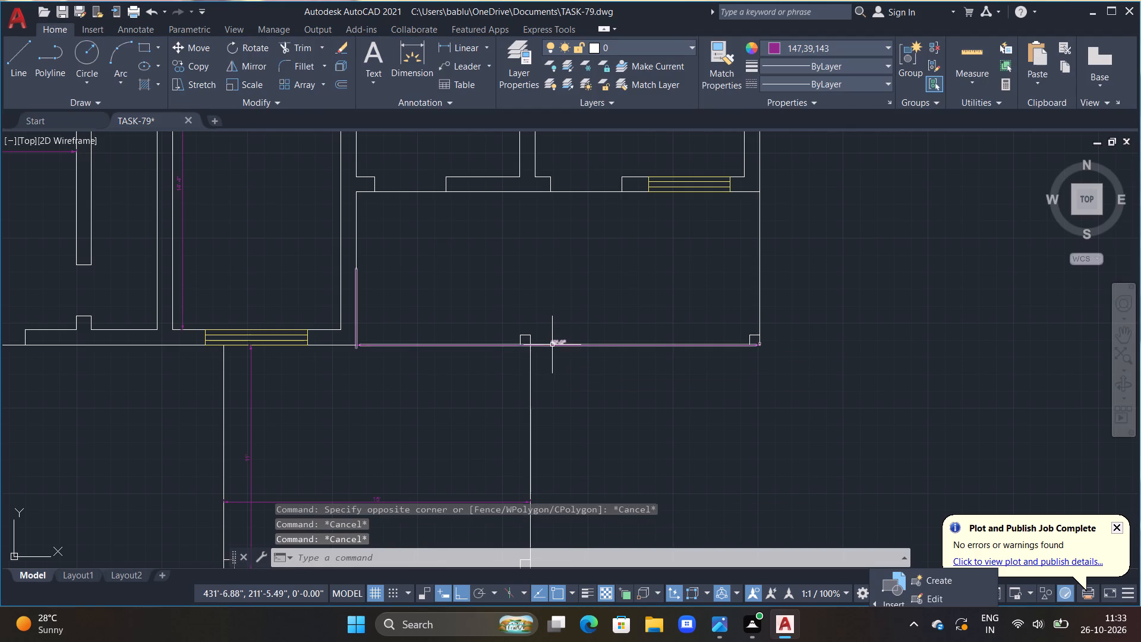
{"action": "left_click_drag", "start_coordinate": [559, 344], "coordinate": [560, 336]}
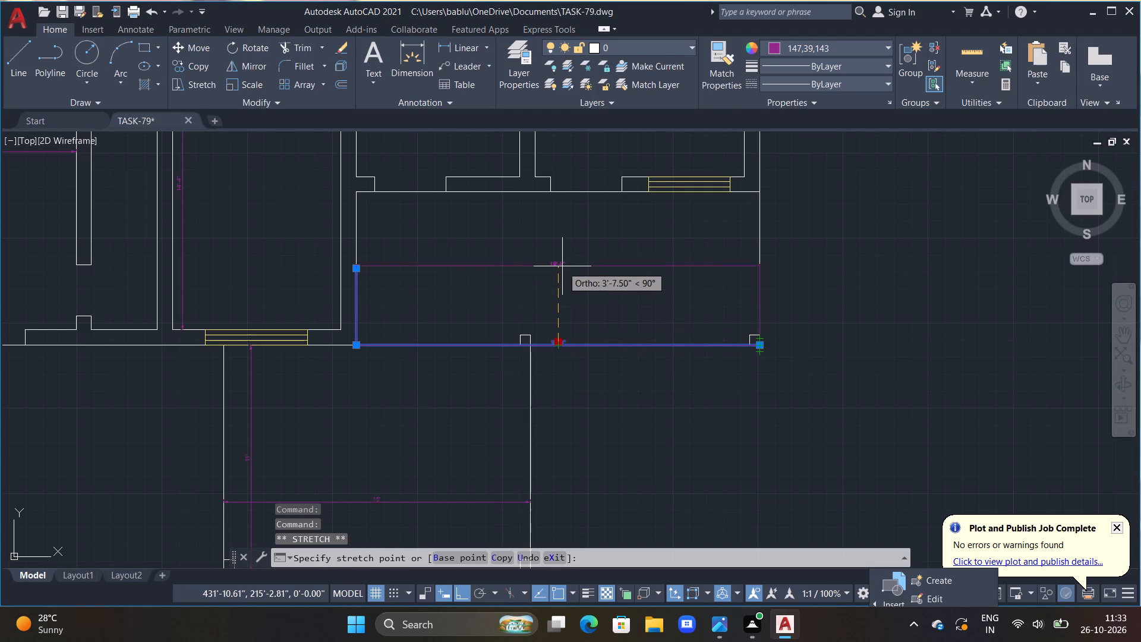
{"action": "left_click", "coordinate": [568, 213]}
{"action": "key", "text": "Escape"}
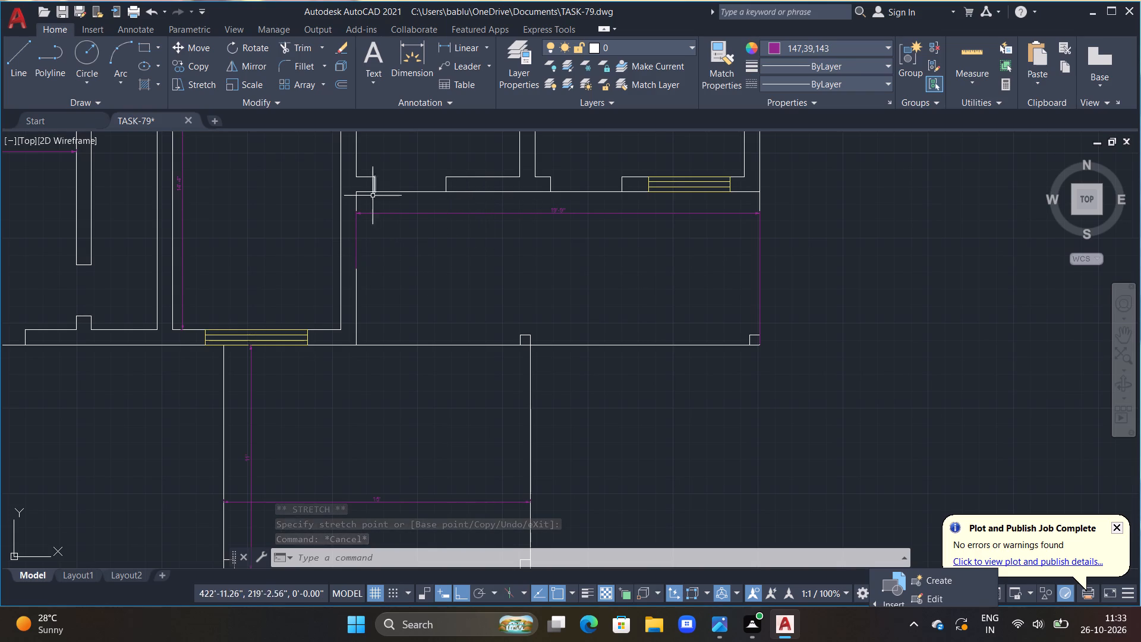
Pull the west and east extension origins of the southeast porch's width dimension up onto its dimension line.
{"action": "left_click", "coordinate": [357, 242]}
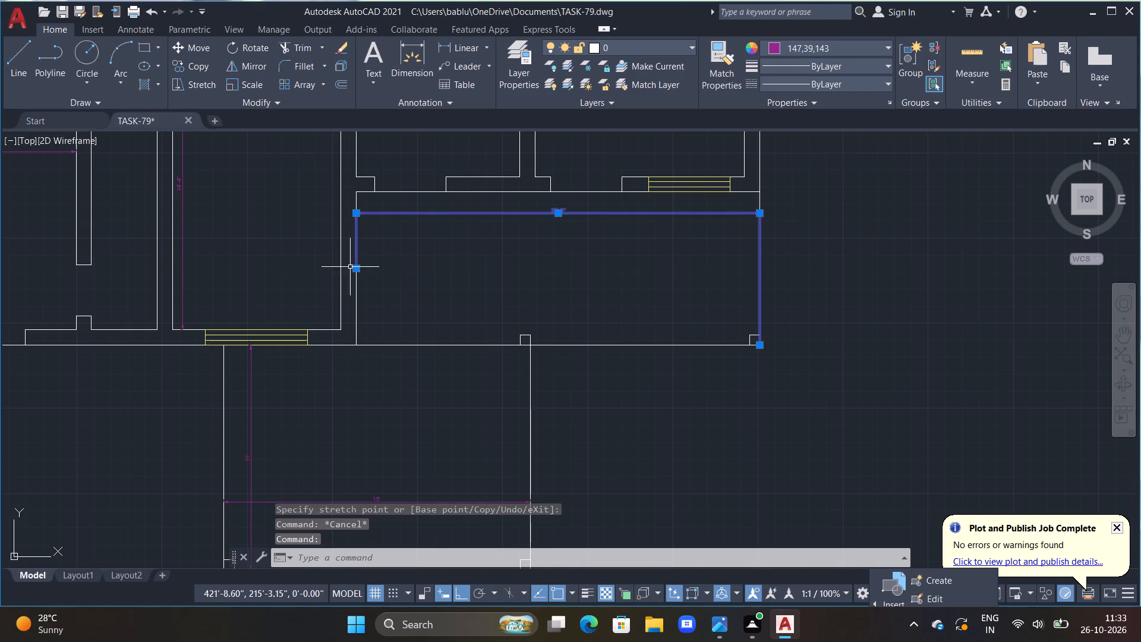
{"action": "double_click", "coordinate": [358, 271]}
{"action": "left_click", "coordinate": [357, 215]}
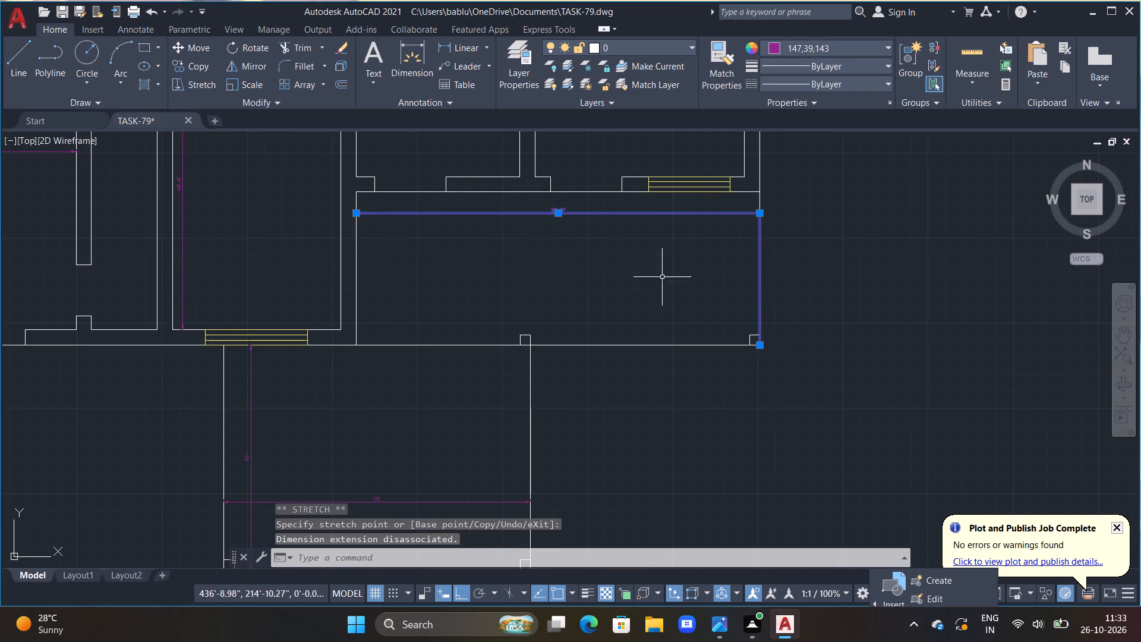
{"action": "double_click", "coordinate": [759, 347]}
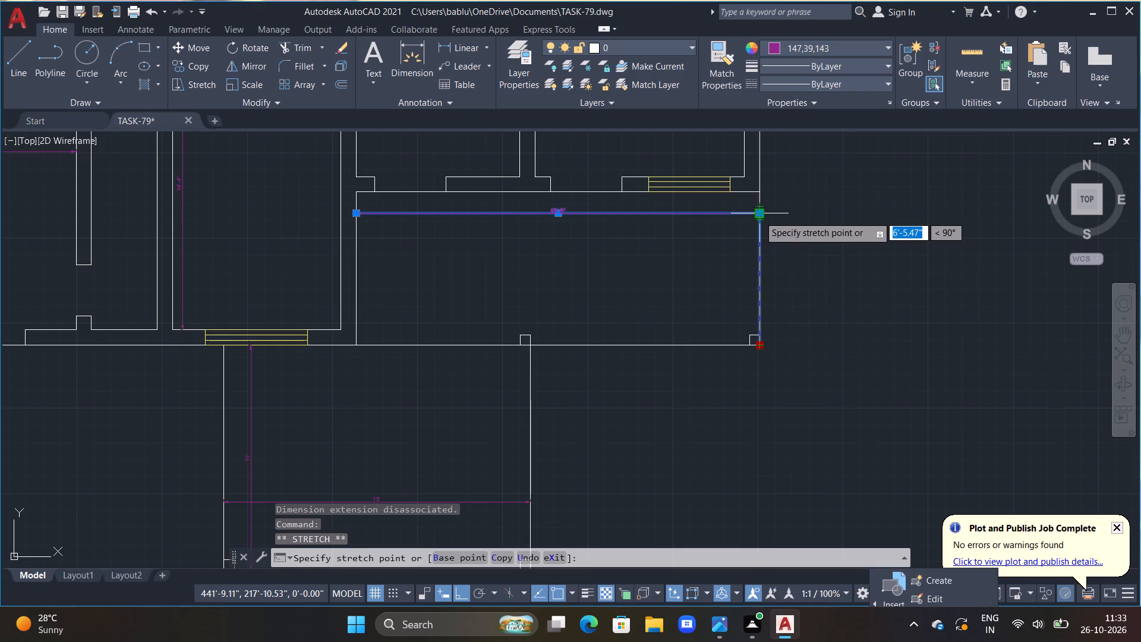
{"action": "left_click", "coordinate": [759, 216]}
{"action": "key", "text": "Escape"}
{"action": "key", "text": "Escape"}
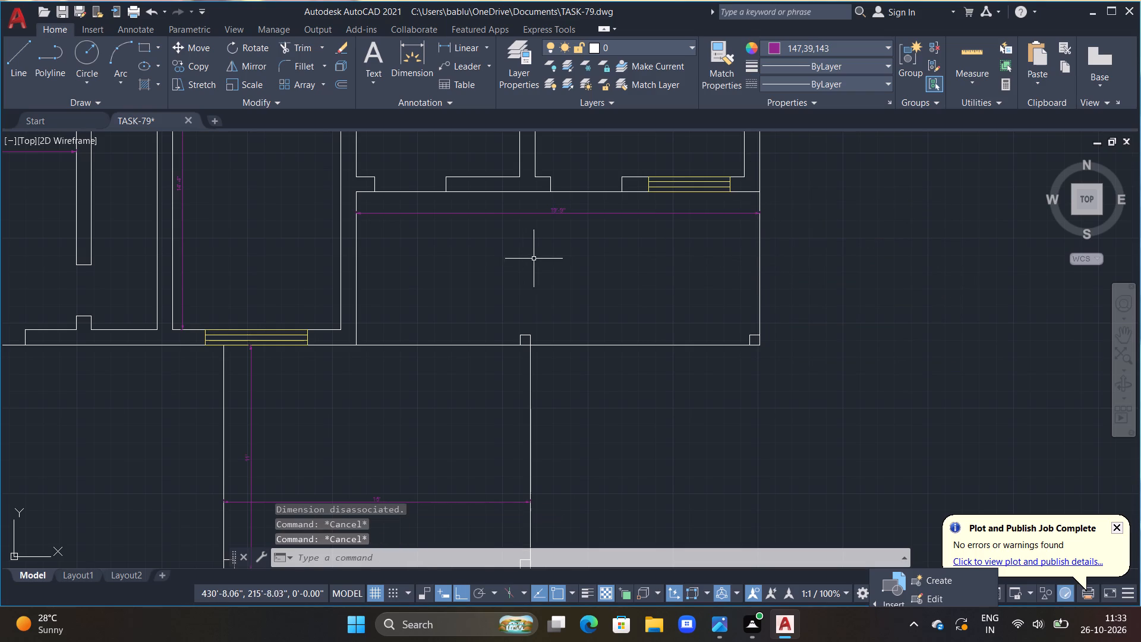
Dimension the southeast porch's height between its northwest and southwest corners, placing the dimension line just inside the west edge.
{"action": "middle_click_drag", "start_coordinate": [536, 263], "coordinate": [505, 265]}
{"action": "double_click", "coordinate": [408, 78]}
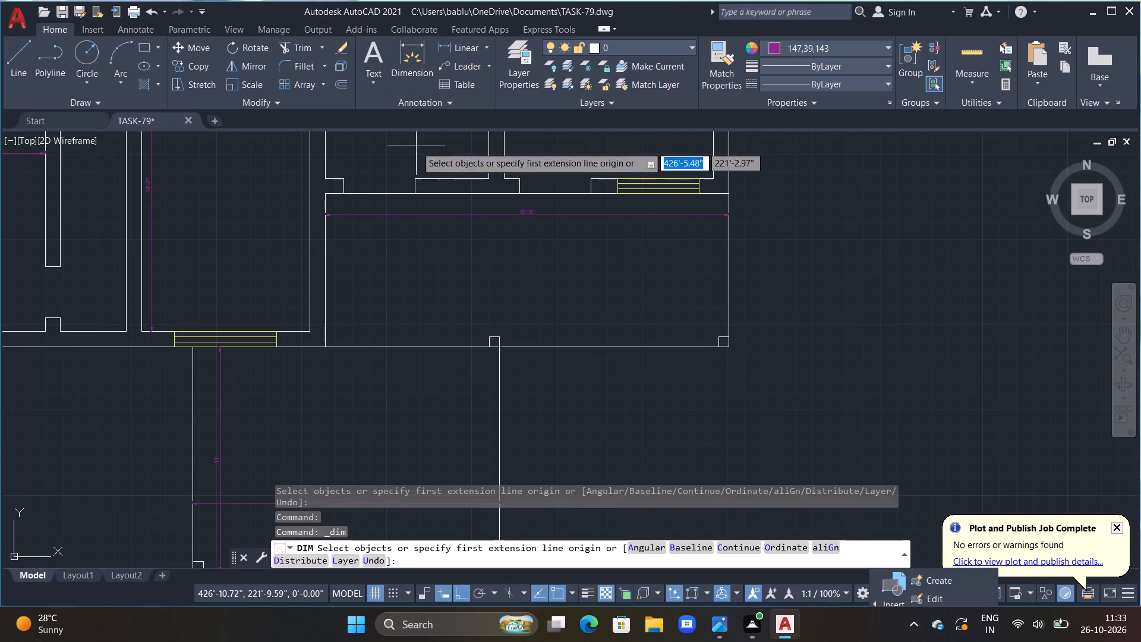
{"action": "left_click", "coordinate": [326, 194]}
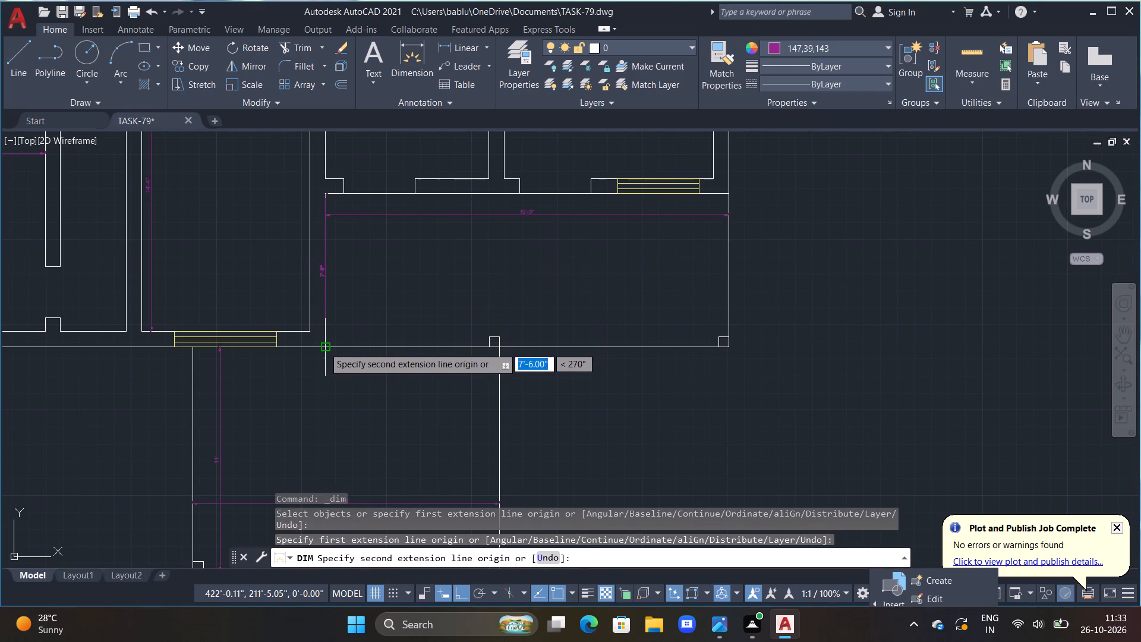
{"action": "left_click", "coordinate": [324, 347]}
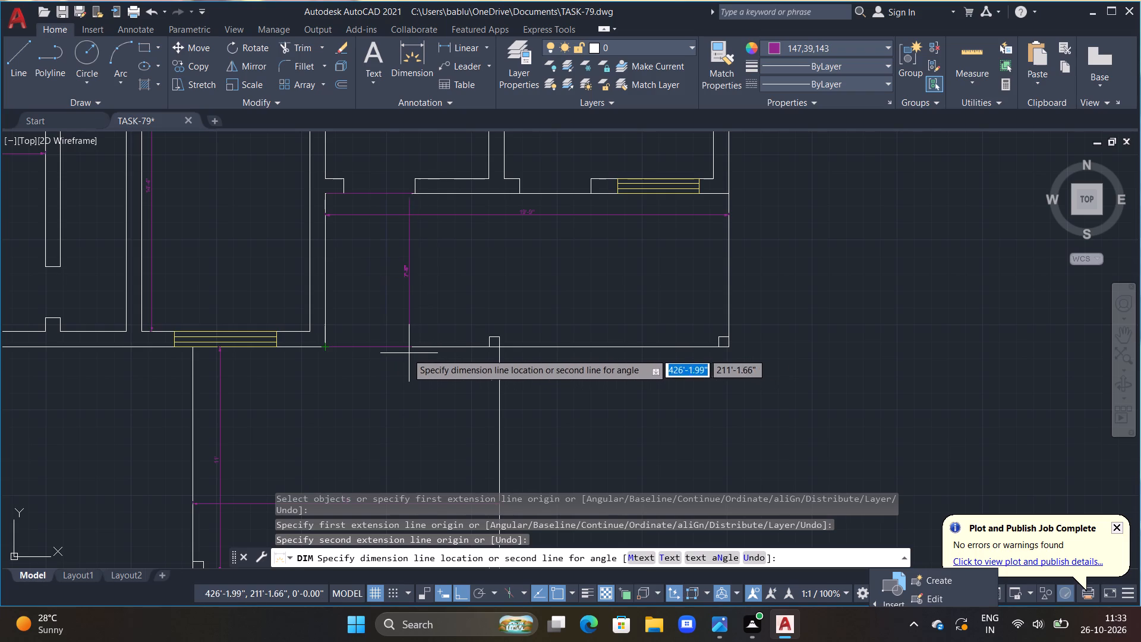
{"action": "double_click", "coordinate": [335, 347]}
{"action": "key", "text": "Escape"}
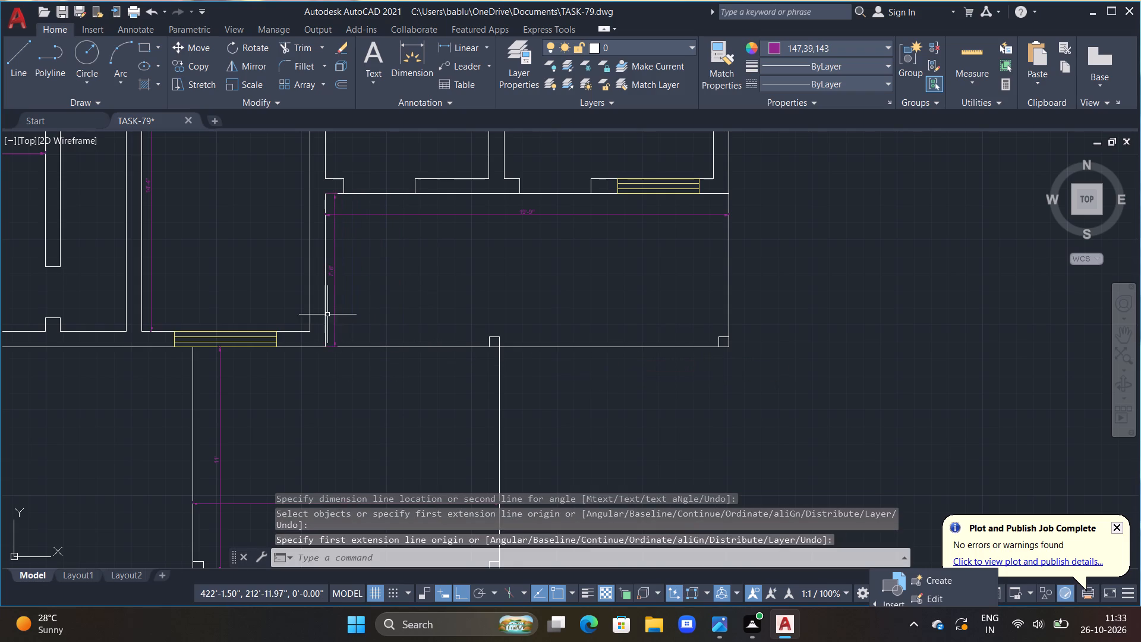
Pull the south extension origin of the southeast porch's height dimension east onto its dimension line.
{"action": "middle_click_drag", "start_coordinate": [342, 303], "coordinate": [427, 287]}
{"action": "scroll", "coordinate": [422, 282], "scroll_direction": "up", "scroll_amount": 3}
{"action": "scroll", "coordinate": [414, 295], "scroll_direction": "down", "scroll_amount": 1}
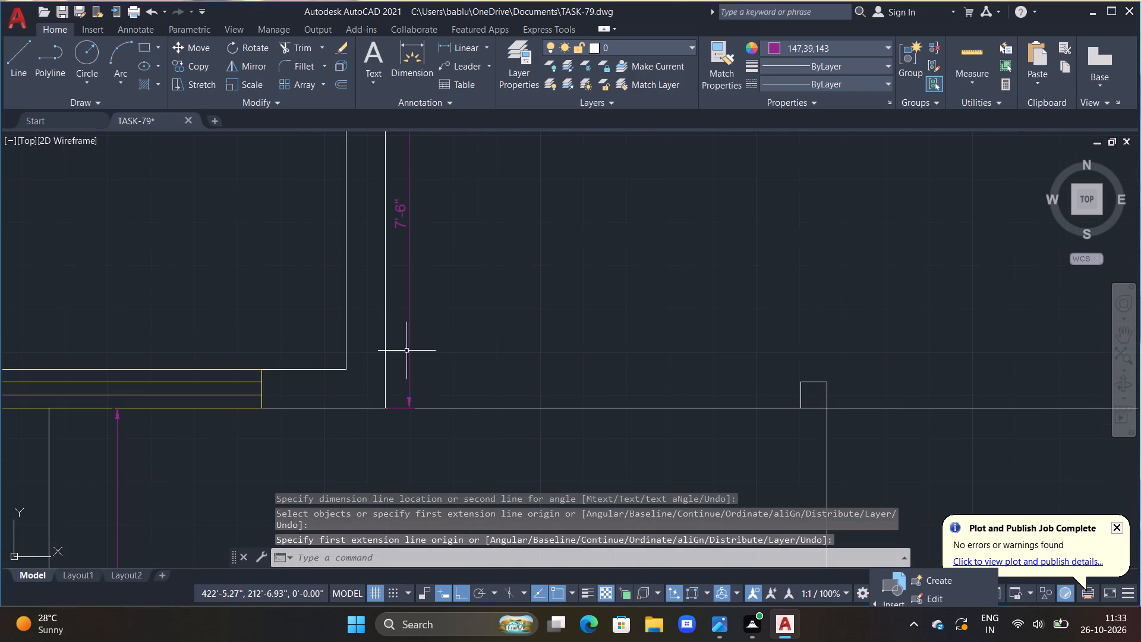
{"action": "scroll", "coordinate": [393, 411], "scroll_direction": "up", "scroll_amount": 1}
{"action": "left_click", "coordinate": [394, 407]}
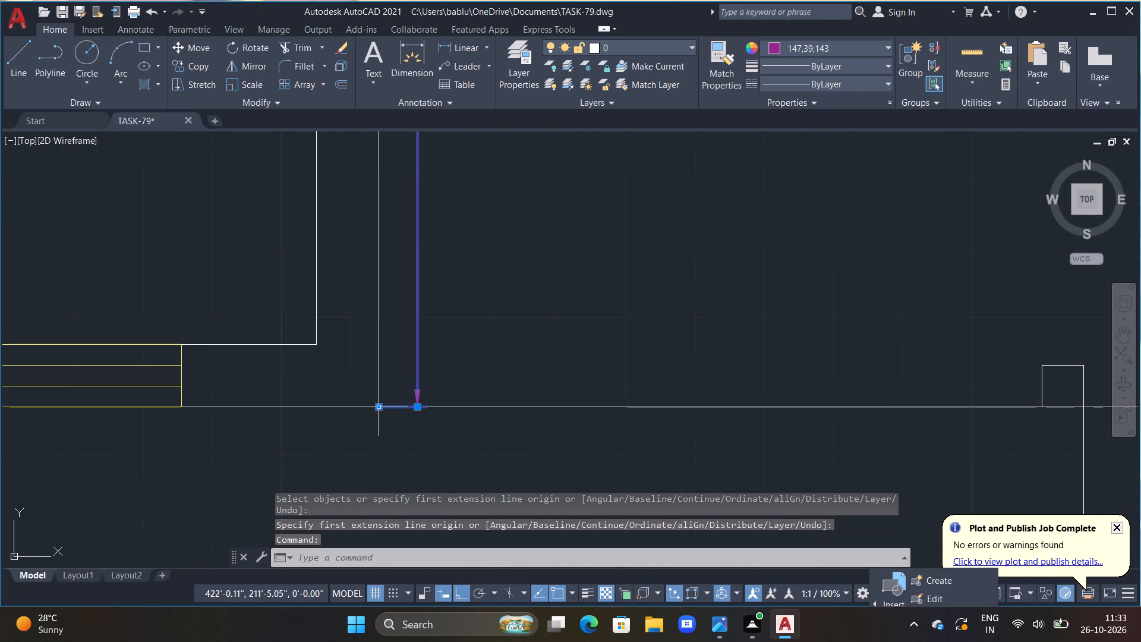
{"action": "left_click", "coordinate": [376, 407]}
{"action": "double_click", "coordinate": [415, 408]}
{"action": "key", "text": "Escape"}
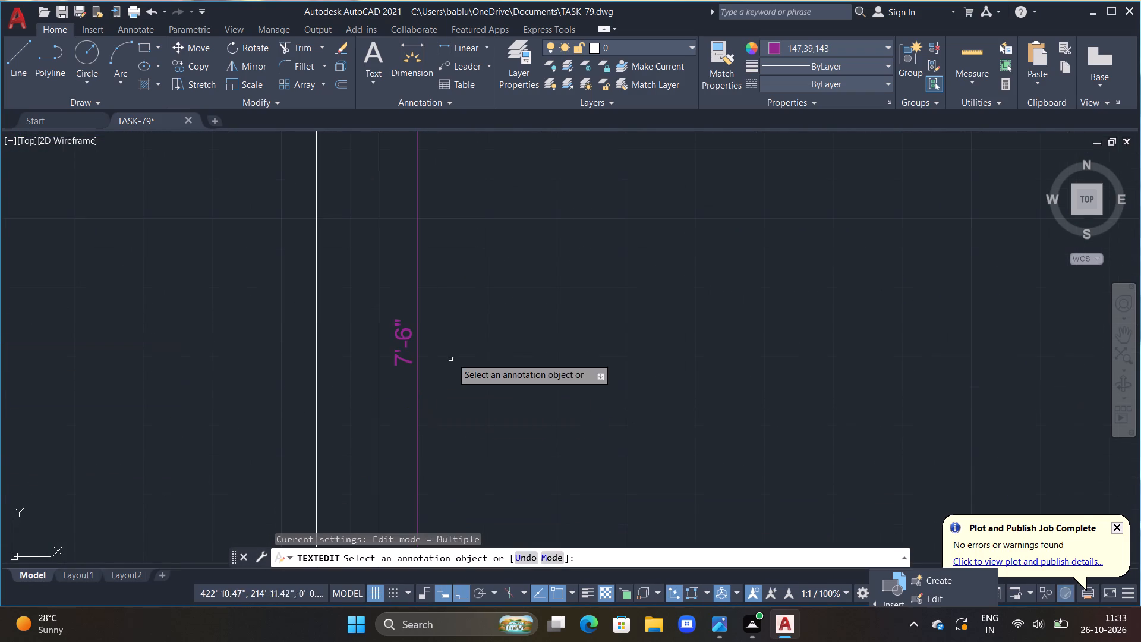
{"action": "middle_click_drag", "start_coordinate": [447, 278], "coordinate": [515, 442]}
{"action": "key", "text": "Escape"}
{"action": "key", "text": "Escape"}
{"action": "scroll", "coordinate": [467, 236], "scroll_direction": "up", "scroll_amount": 1}
{"action": "key", "text": "Escape"}
Pull the north extension origin of the southeast porch's height dimension east onto its dimension line.
{"action": "middle_click_drag", "start_coordinate": [479, 221], "coordinate": [497, 385]}
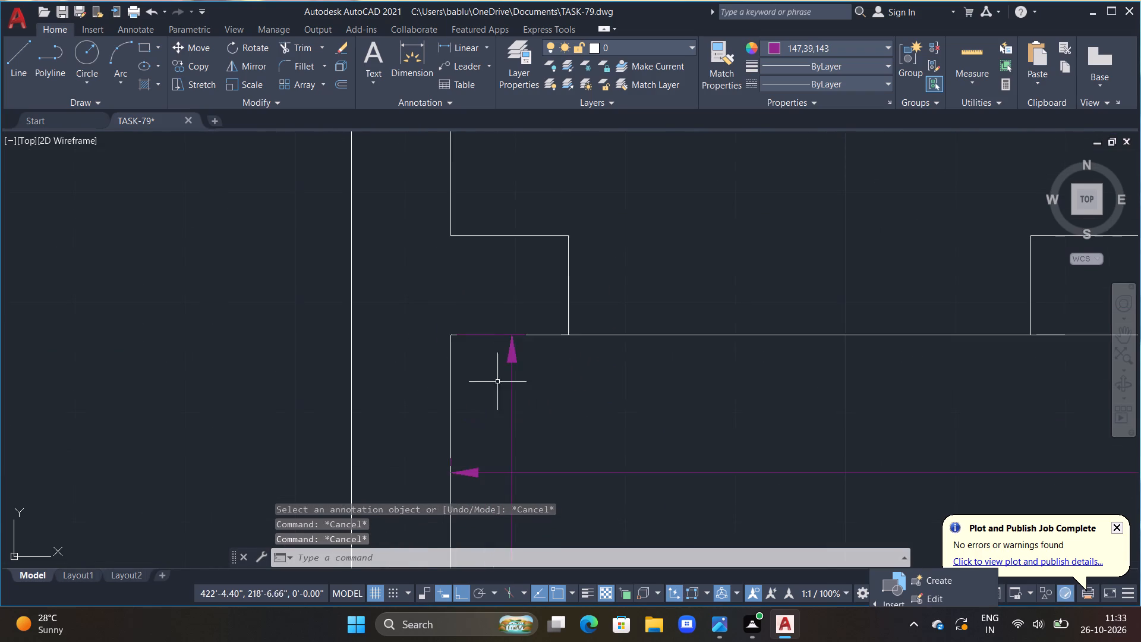
{"action": "scroll", "coordinate": [487, 342], "scroll_direction": "up", "scroll_amount": 1}
{"action": "left_click", "coordinate": [487, 332]}
{"action": "left_click", "coordinate": [423, 334]}
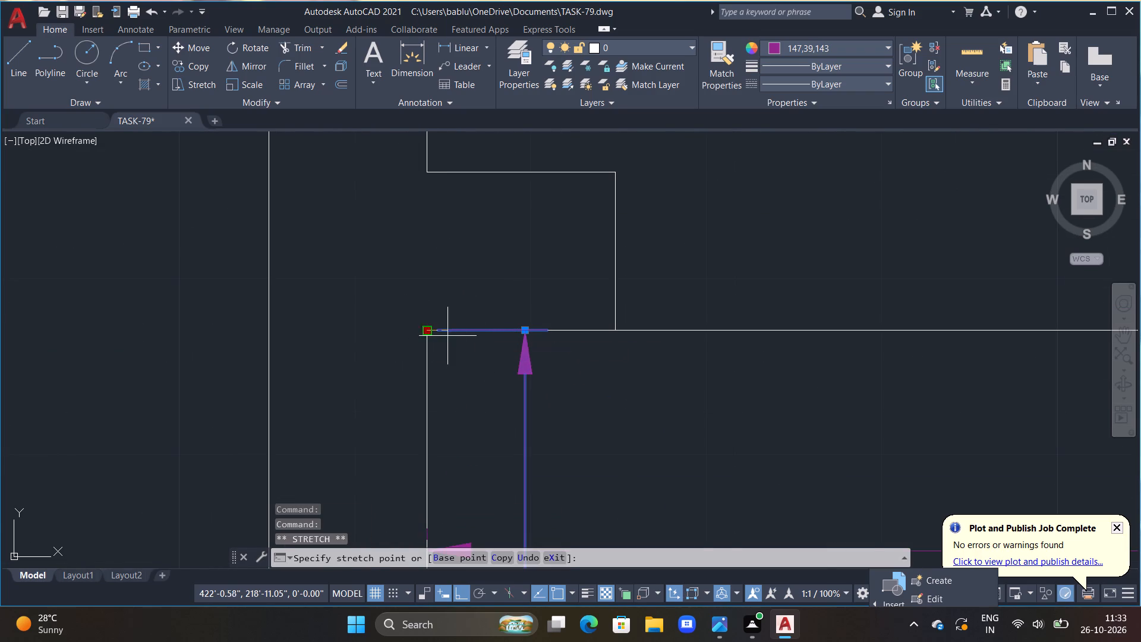
{"action": "left_click", "coordinate": [525, 331]}
{"action": "key", "text": "Escape"}
Dimension the interior width of the space north of the southeast porch, west of the small room, placing the line above its south wall.
{"action": "scroll", "coordinate": [576, 372], "scroll_direction": "down", "scroll_amount": 3}
{"action": "scroll", "coordinate": [687, 430], "scroll_direction": "down", "scroll_amount": 3}
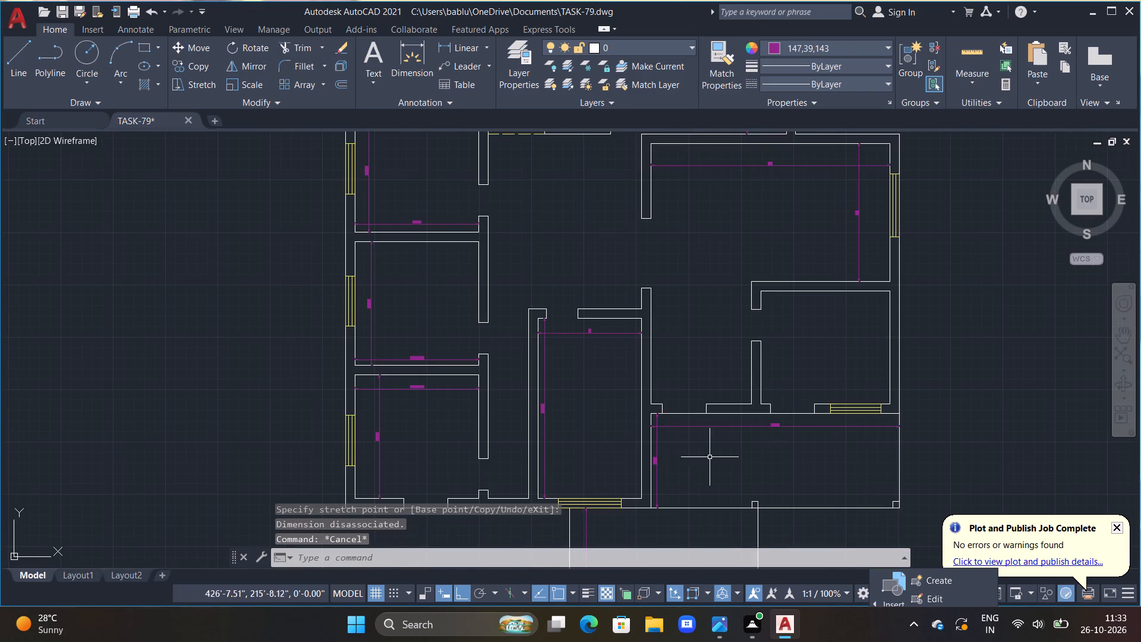
{"action": "middle_click_drag", "start_coordinate": [716, 464], "coordinate": [626, 338]}
{"action": "middle_click_drag", "start_coordinate": [735, 270], "coordinate": [737, 361]}
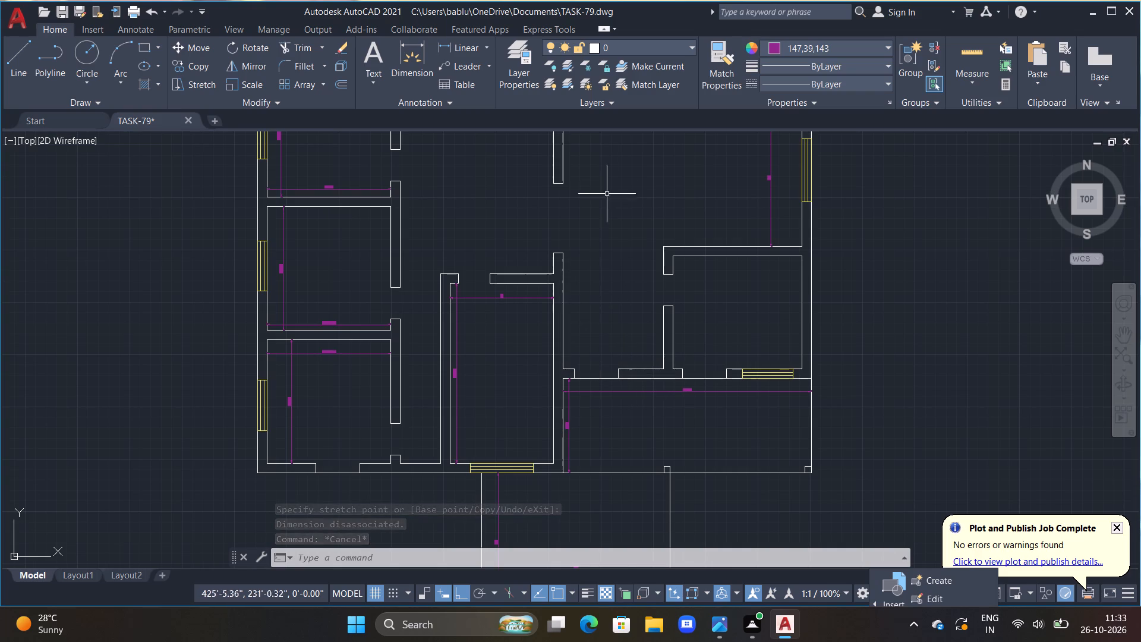
{"action": "left_click", "coordinate": [412, 63]}
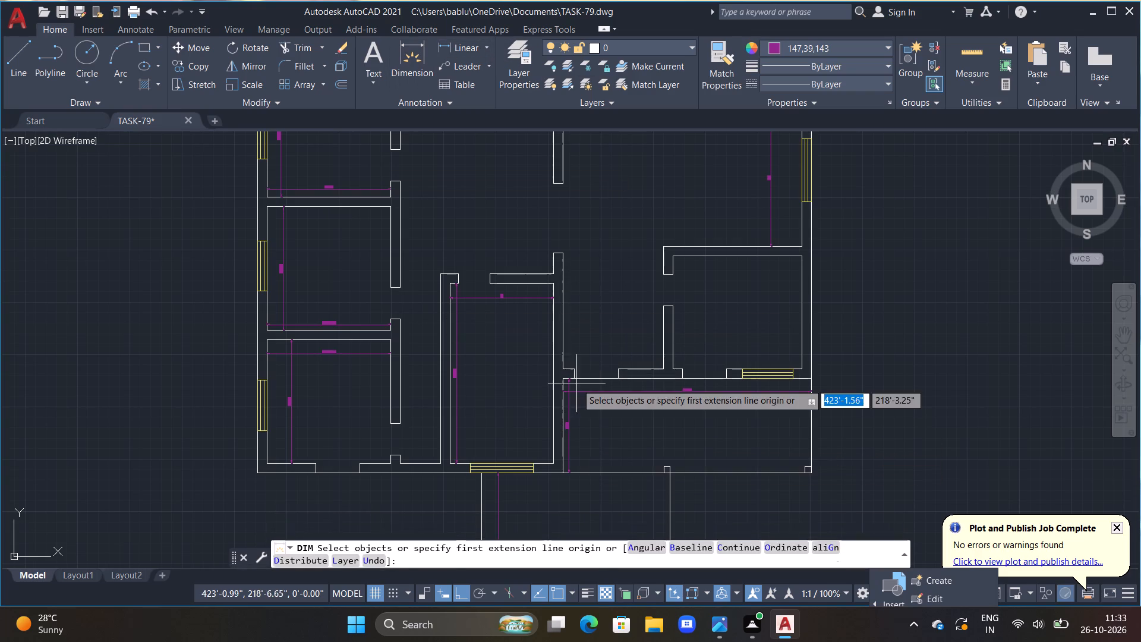
{"action": "scroll", "coordinate": [576, 383], "scroll_direction": "up", "scroll_amount": 3}
{"action": "left_click", "coordinate": [519, 339]}
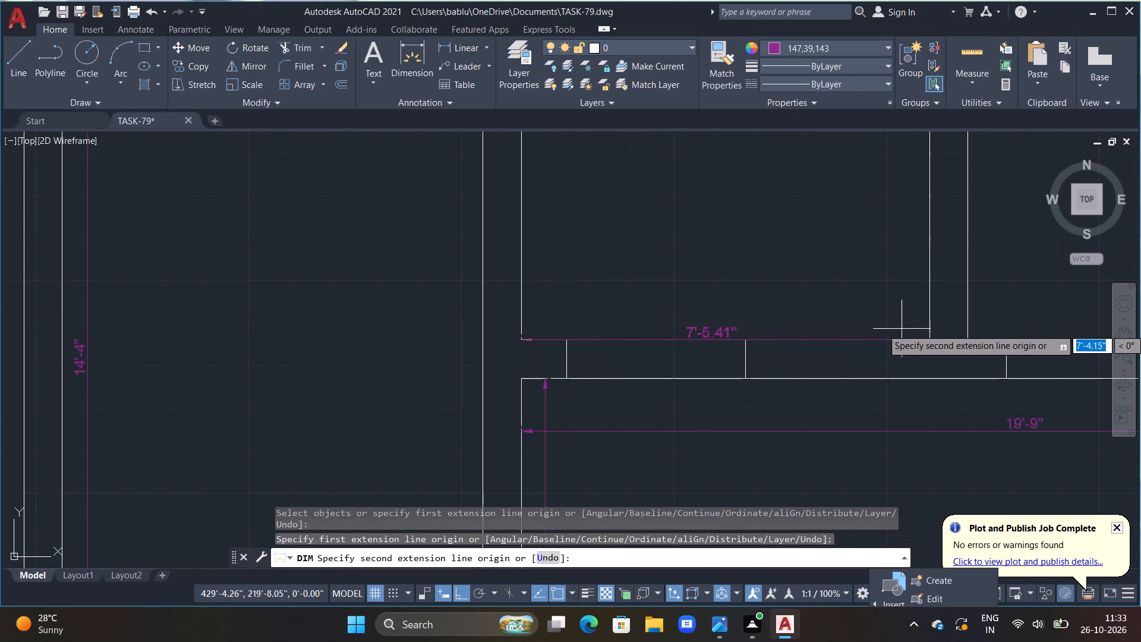
{"action": "left_click", "coordinate": [928, 339]}
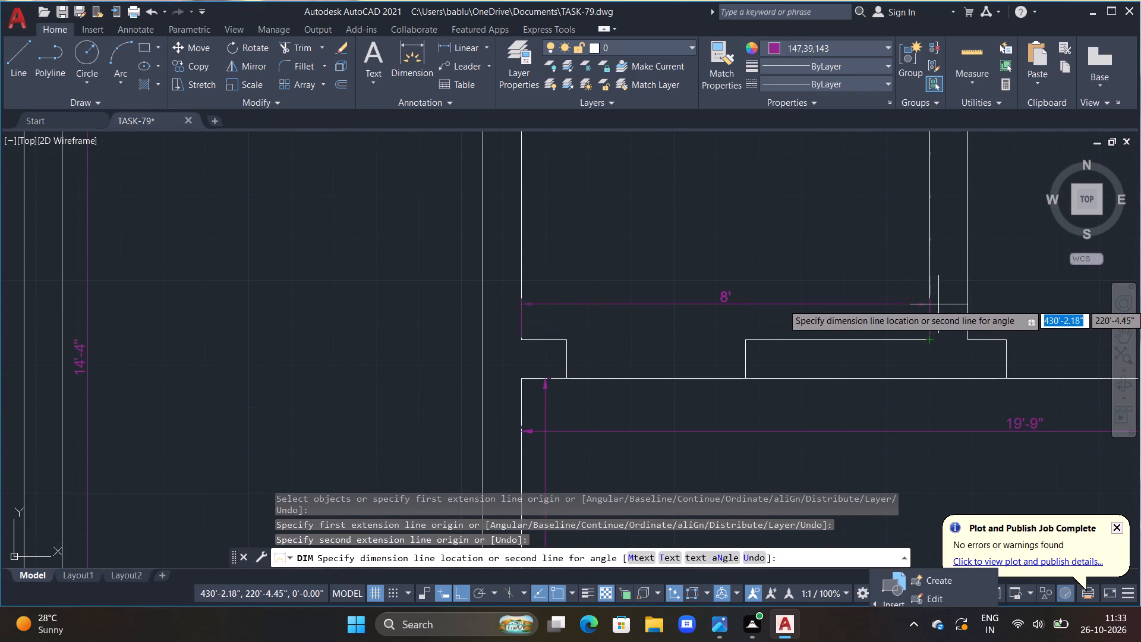
{"action": "double_click", "coordinate": [938, 294]}
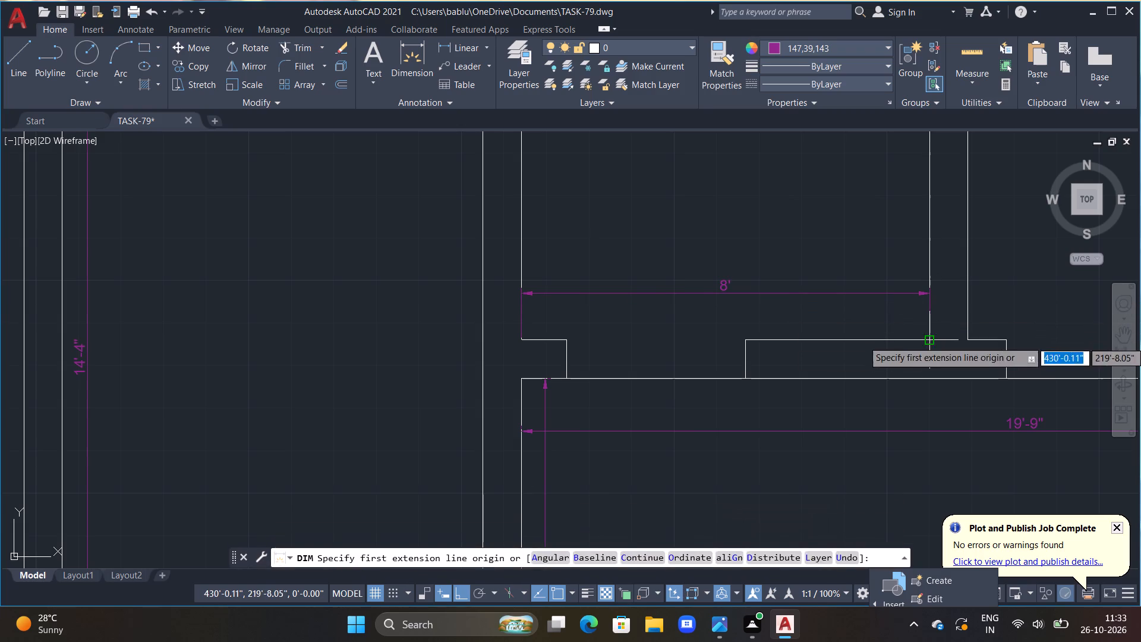
{"action": "left_click", "coordinate": [932, 338]}
{"action": "key", "text": "Escape"}
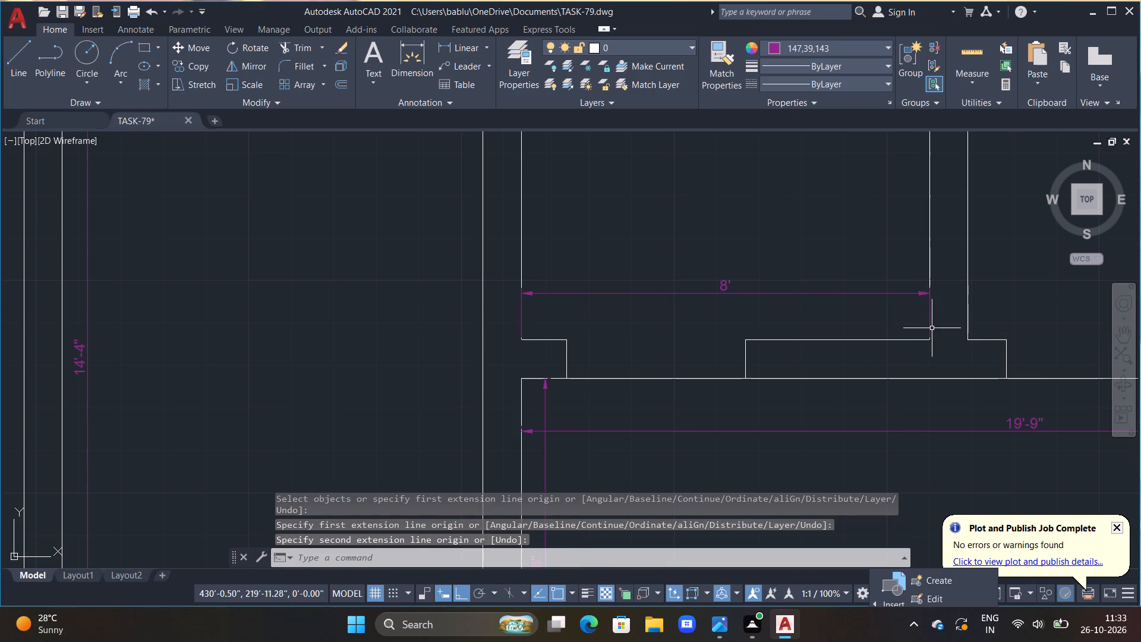
{"action": "scroll", "coordinate": [871, 317], "scroll_direction": "up", "scroll_amount": 1}
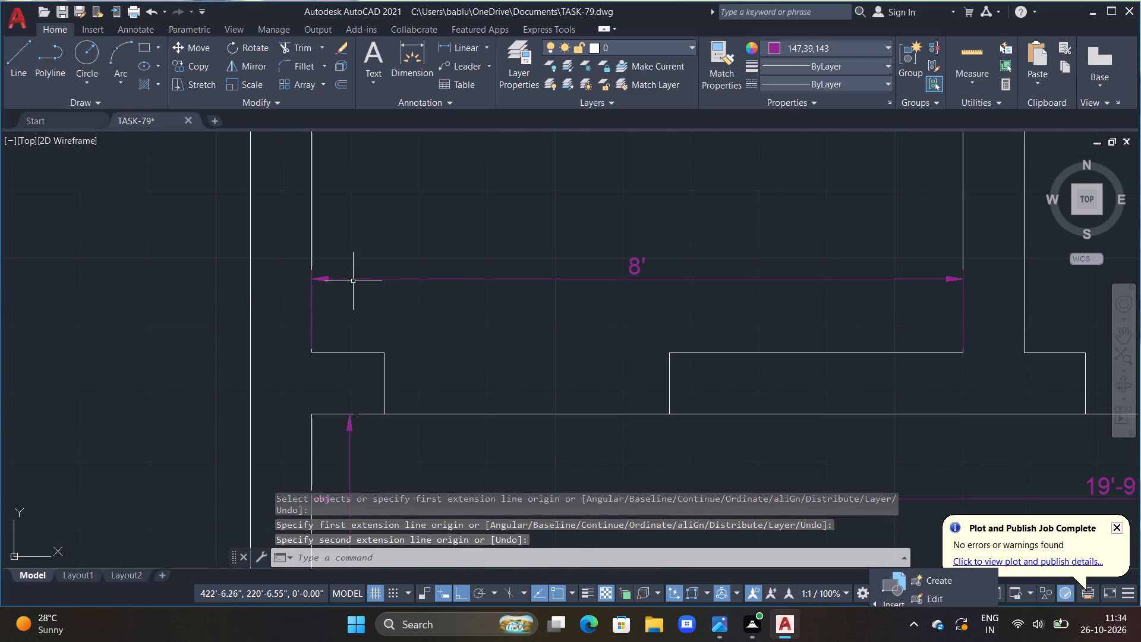
Pull both extension origins of the width dimension north of the southeast porch, west of the small room, north onto its dimension line.
{"action": "left_click", "coordinate": [355, 279]}
{"action": "double_click", "coordinate": [313, 354]}
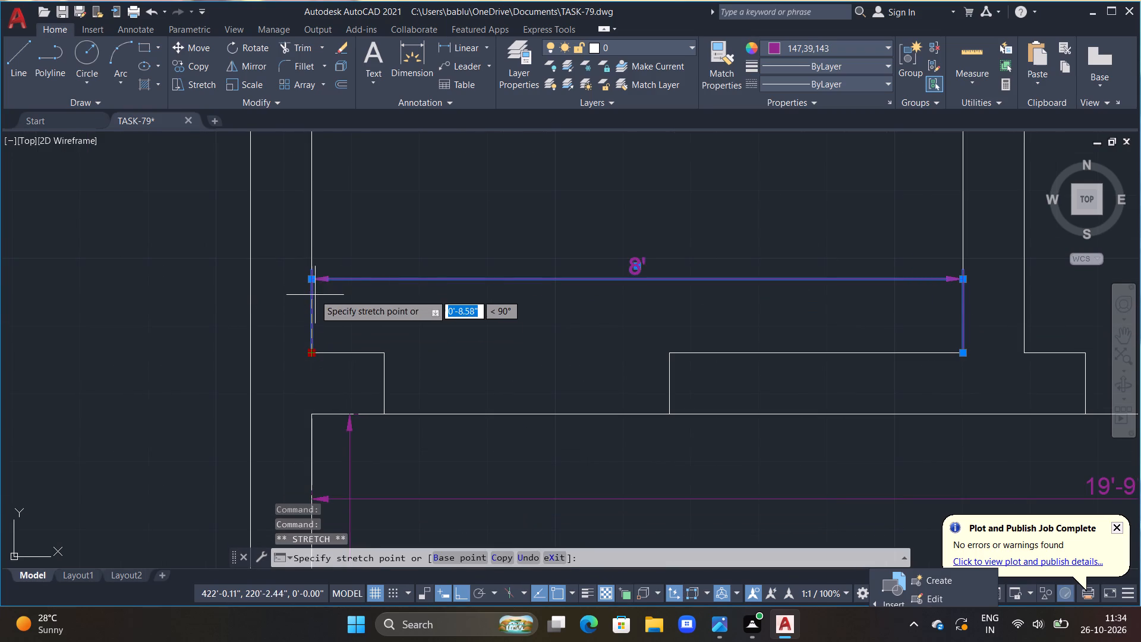
{"action": "left_click", "coordinate": [313, 284]}
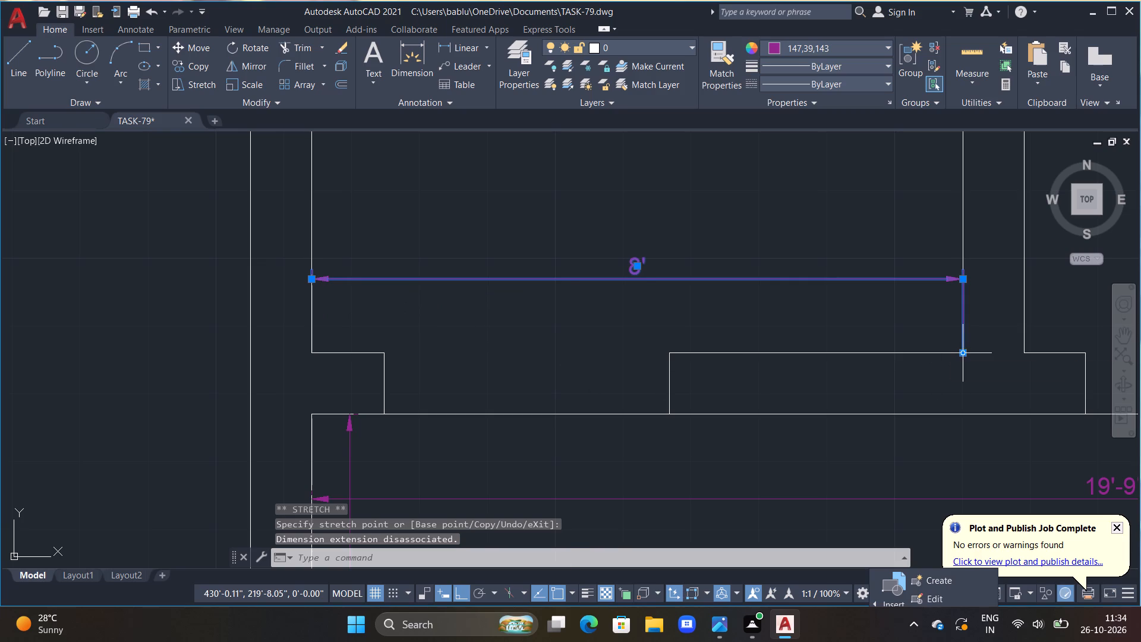
{"action": "triple_click", "coordinate": [963, 354]}
{"action": "left_click", "coordinate": [965, 281]}
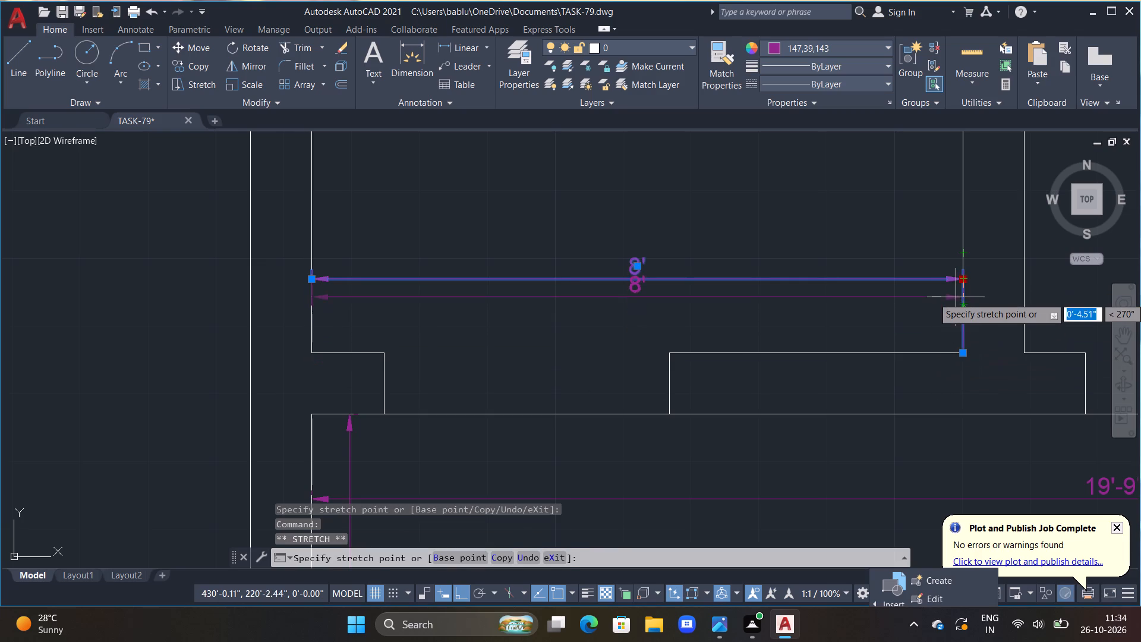
{"action": "key", "text": "grave"}
{"action": "key", "text": "Escape"}
{"action": "key", "text": "Escape"}
{"action": "key", "text": "Escape"}
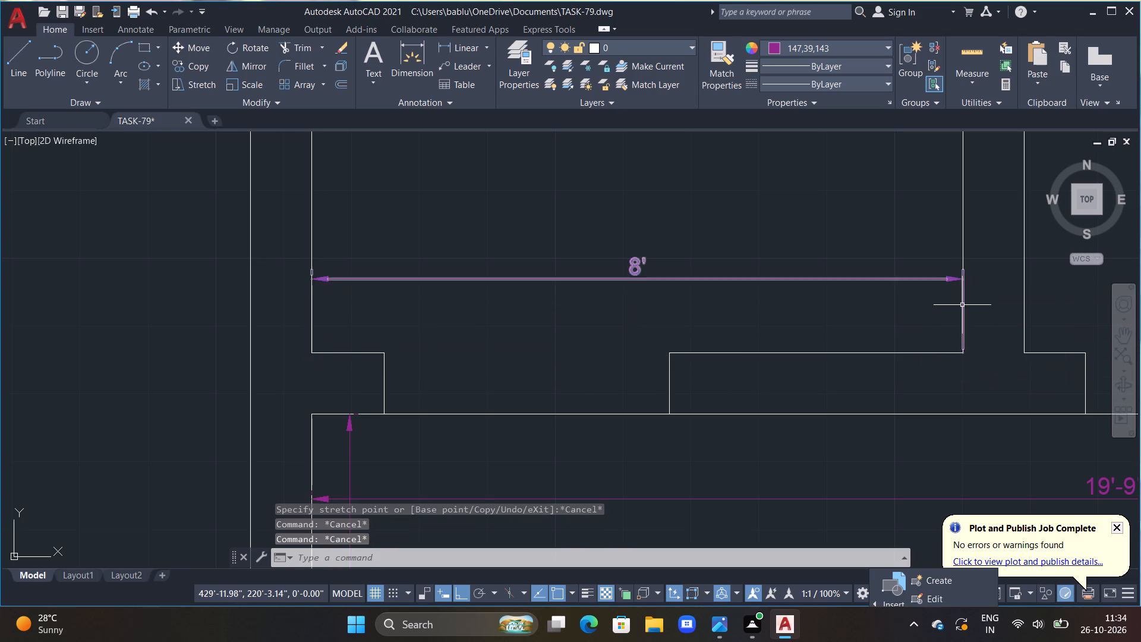
{"action": "left_click", "coordinate": [962, 304]}
{"action": "left_click", "coordinate": [962, 354]}
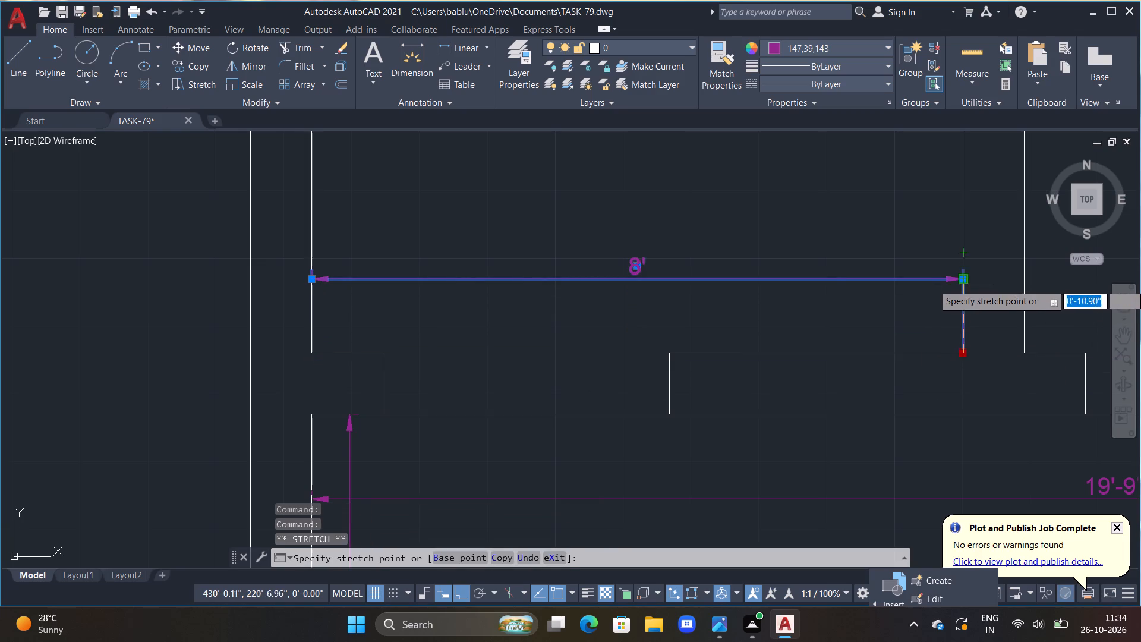
{"action": "left_click", "coordinate": [962, 284]}
{"action": "key", "text": "Escape"}
Dimension that space's height from its southwest corner to the west wall's north end, placing the line just east of the wall.
{"action": "scroll", "coordinate": [909, 331], "scroll_direction": "down", "scroll_amount": 3}
{"action": "middle_click_drag", "start_coordinate": [840, 307], "coordinate": [784, 303]}
{"action": "scroll", "coordinate": [247, 641], "scroll_direction": "down", "scroll_amount": 1}
{"action": "middle_click_drag", "start_coordinate": [759, 283], "coordinate": [695, 267]}
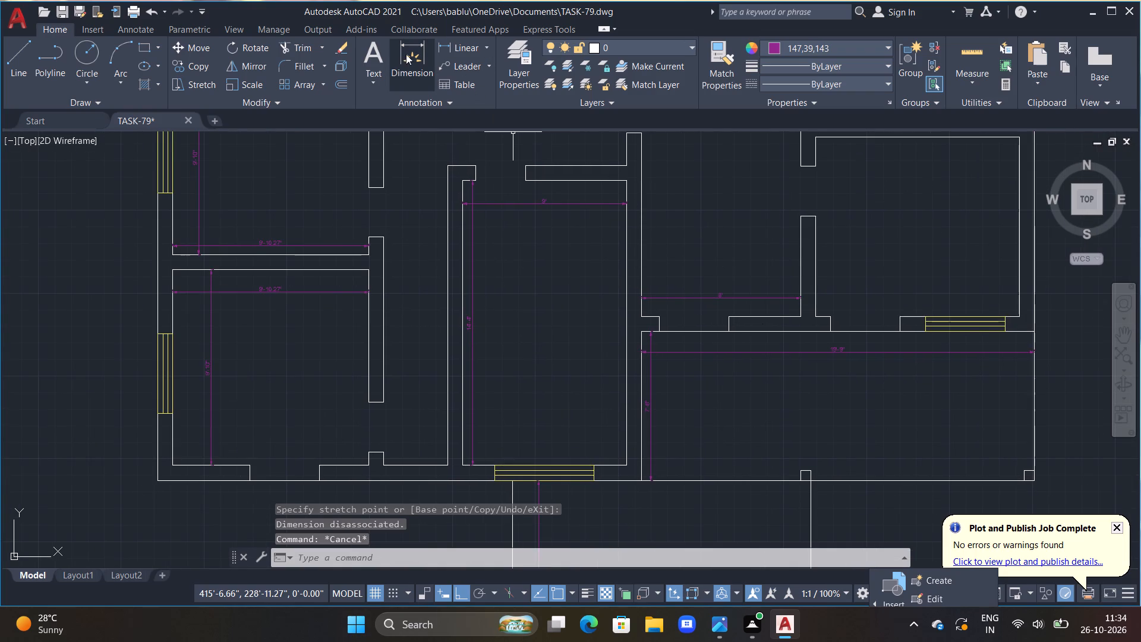
{"action": "double_click", "coordinate": [416, 54]}
{"action": "middle_click_drag", "start_coordinate": [783, 278], "coordinate": [775, 294]}
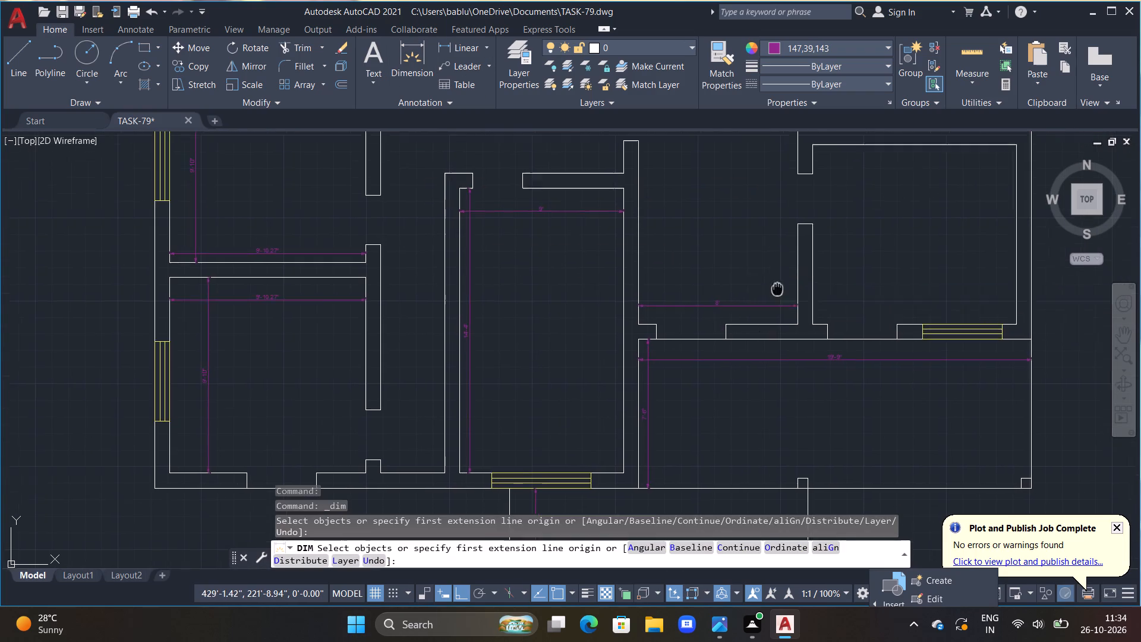
{"action": "middle_click_drag", "start_coordinate": [775, 294], "coordinate": [724, 331]}
{"action": "left_click_drag", "start_coordinate": [584, 367], "coordinate": [585, 362]}
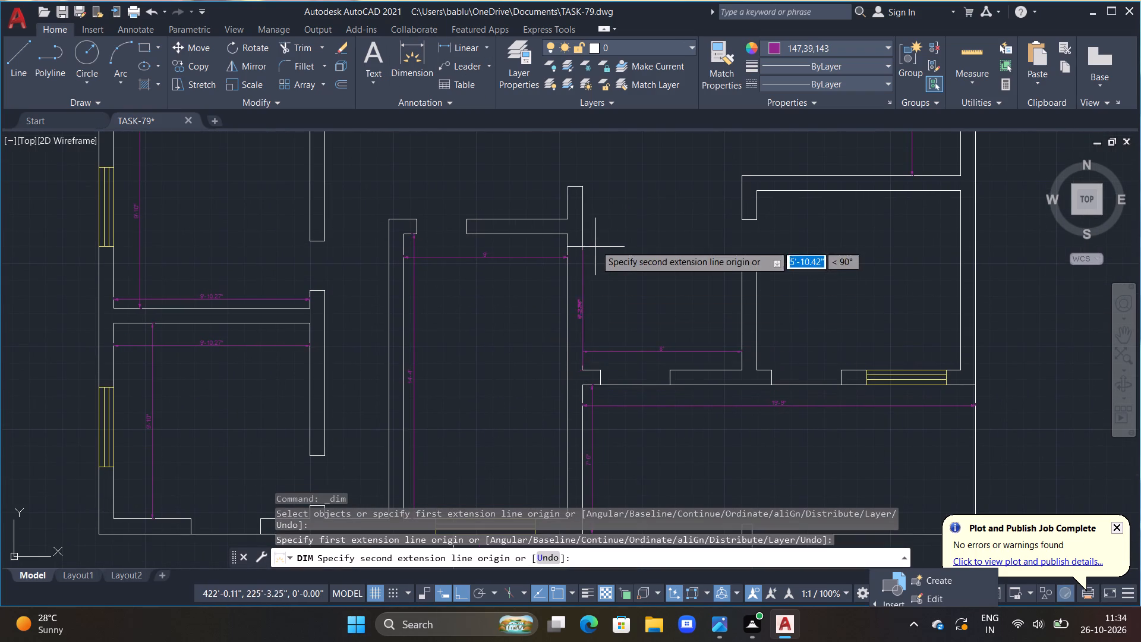
{"action": "double_click", "coordinate": [584, 185]}
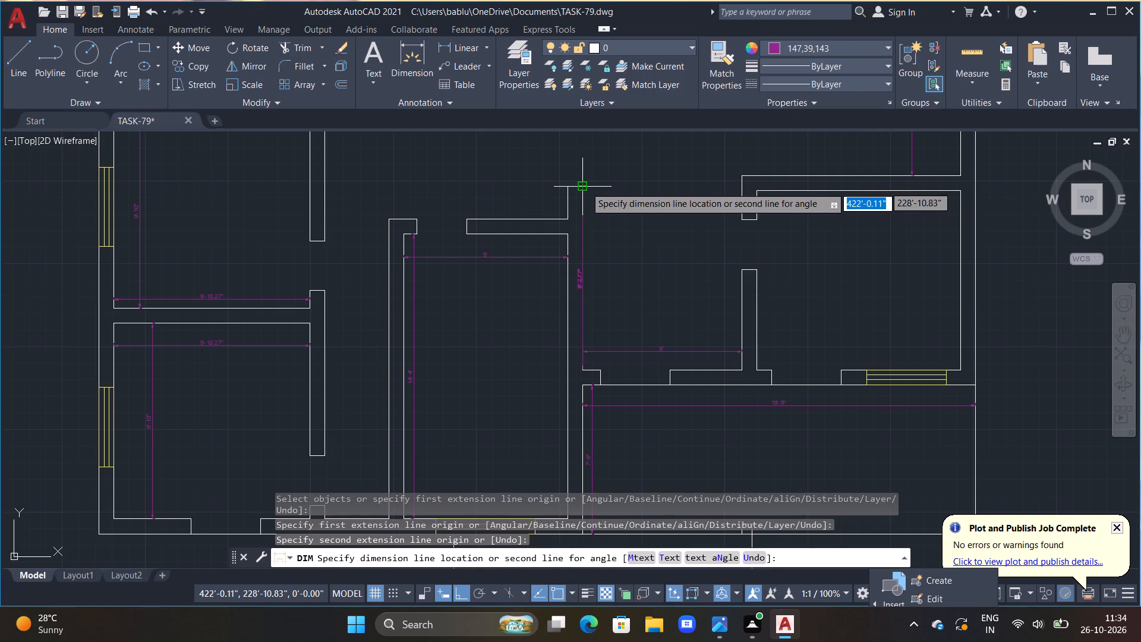
{"action": "left_click", "coordinate": [592, 191]}
{"action": "key", "text": "Escape"}
{"action": "scroll", "coordinate": [592, 285], "scroll_direction": "up", "scroll_amount": 1}
{"action": "key", "text": "Escape"}
Change the text of the new height dimension beside the west wall to 9'-5".
{"action": "scroll", "coordinate": [594, 292], "scroll_direction": "up", "scroll_amount": 2}
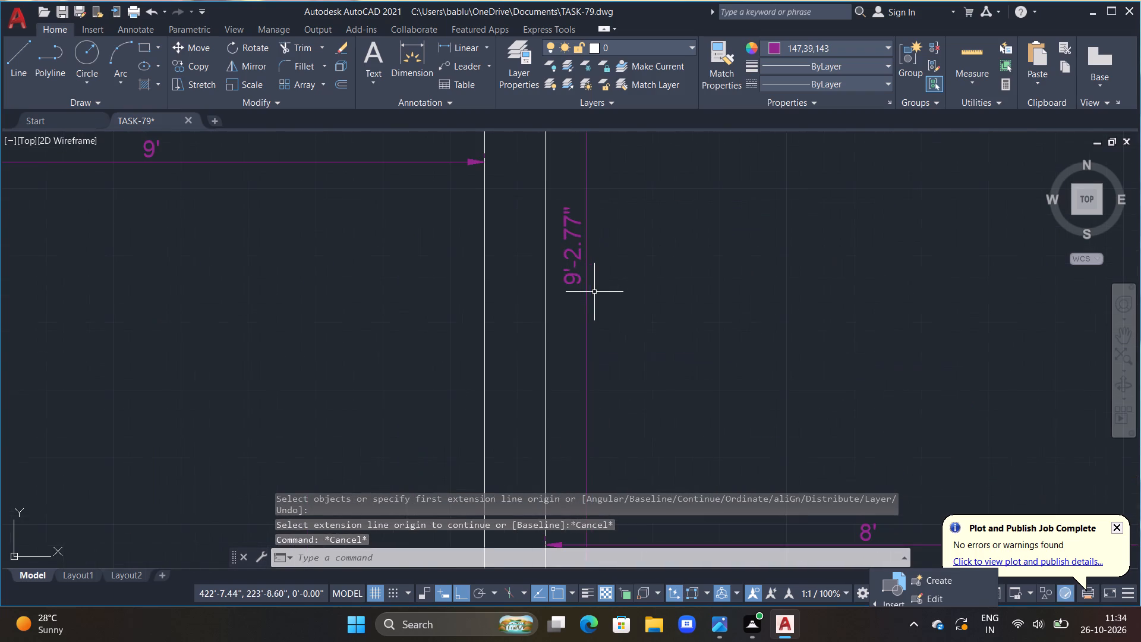
{"action": "double_click", "coordinate": [576, 257]}
{"action": "scroll", "coordinate": [576, 257], "scroll_direction": "up", "scroll_amount": 3}
{"action": "key", "text": "Right"}
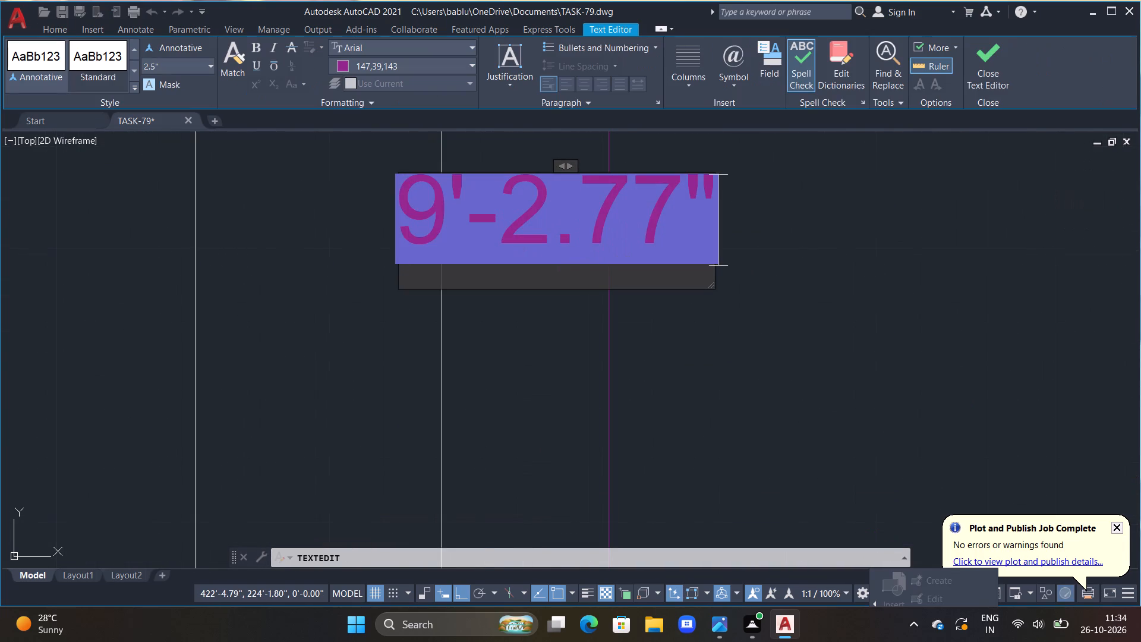
{"action": "key", "text": "BackSpace"}
{"action": "type", "text": "9'-"}
{"action": "type", "text": "5\""}
{"action": "left_click", "coordinate": [732, 274]}
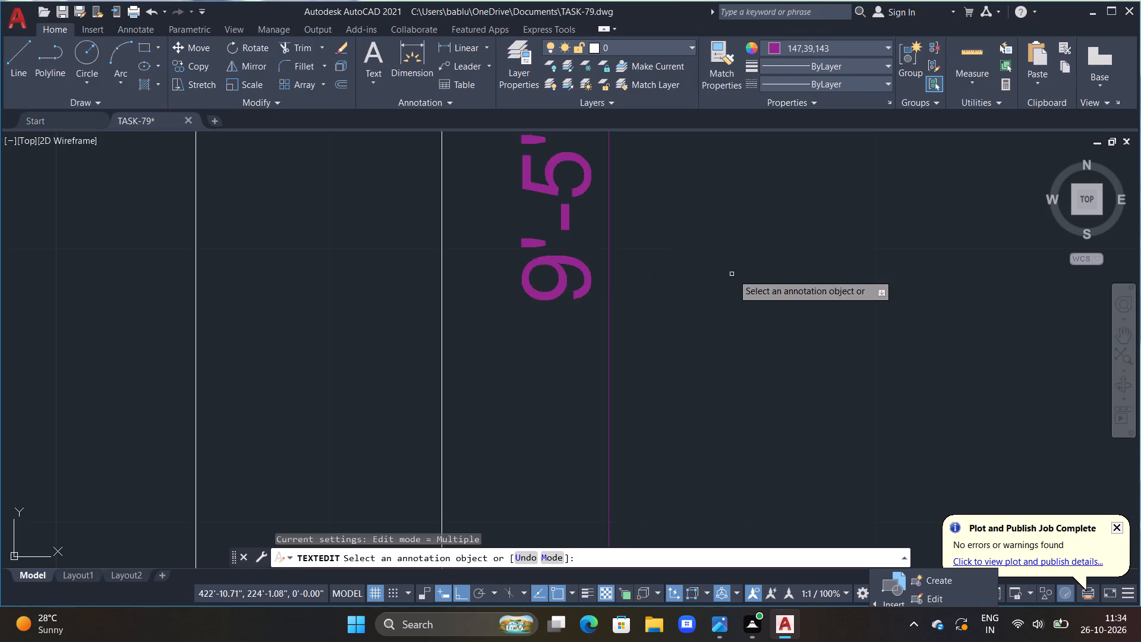
{"action": "scroll", "coordinate": [735, 272], "scroll_direction": "up", "scroll_amount": 1}
{"action": "scroll", "coordinate": [735, 272], "scroll_direction": "down", "scroll_amount": 8}
{"action": "middle_click_drag", "start_coordinate": [790, 319], "coordinate": [746, 314]}
{"action": "key", "text": "Escape"}
{"action": "key", "text": "Escape"}
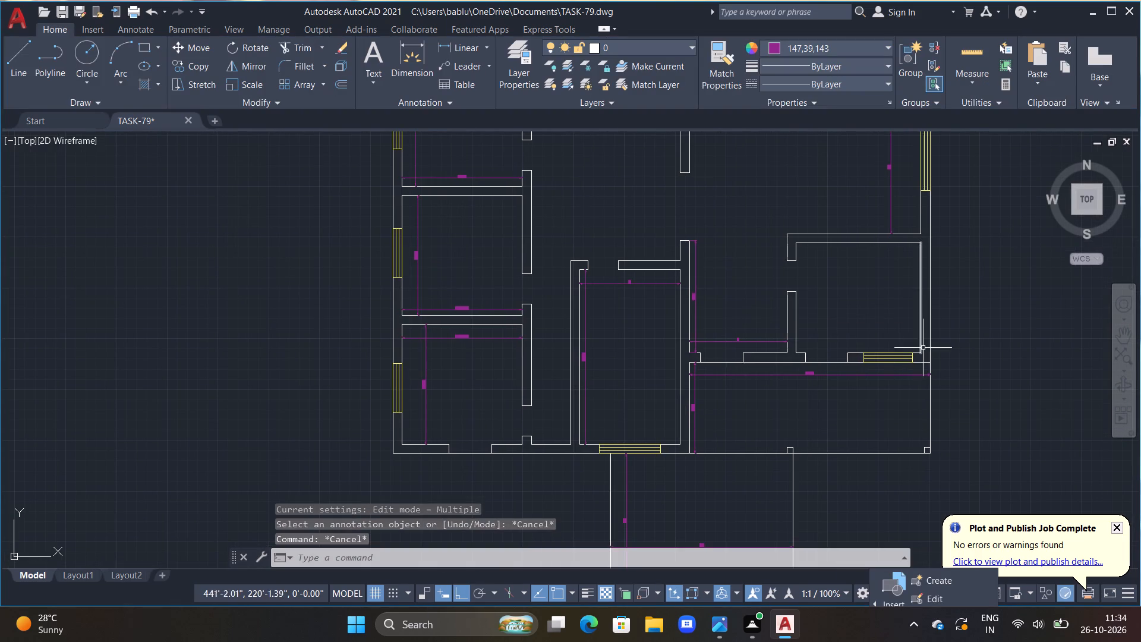
Dimension the interior width of the small room north of the southeast porch, placing the line just above its south wall.
{"action": "scroll", "coordinate": [842, 326], "scroll_direction": "up", "scroll_amount": 1}
{"action": "middle_click_drag", "start_coordinate": [842, 326], "coordinate": [727, 288]}
{"action": "scroll", "coordinate": [702, 296], "scroll_direction": "up", "scroll_amount": 1}
{"action": "middle_click_drag", "start_coordinate": [702, 296], "coordinate": [685, 334]}
{"action": "key", "text": "Escape"}
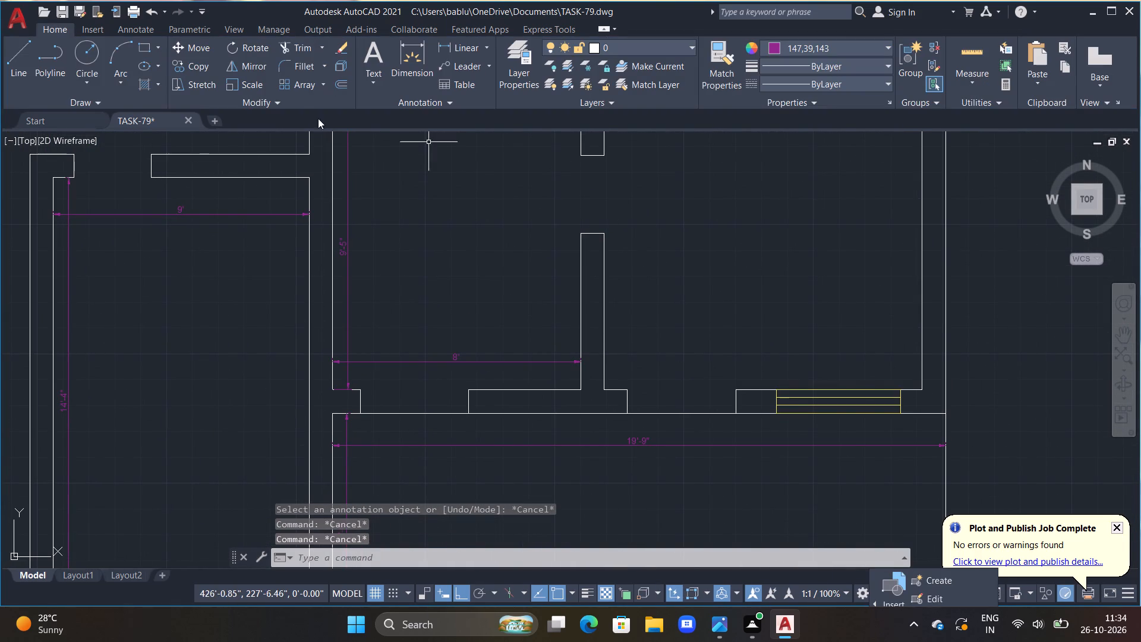
{"action": "left_click", "coordinate": [416, 61]}
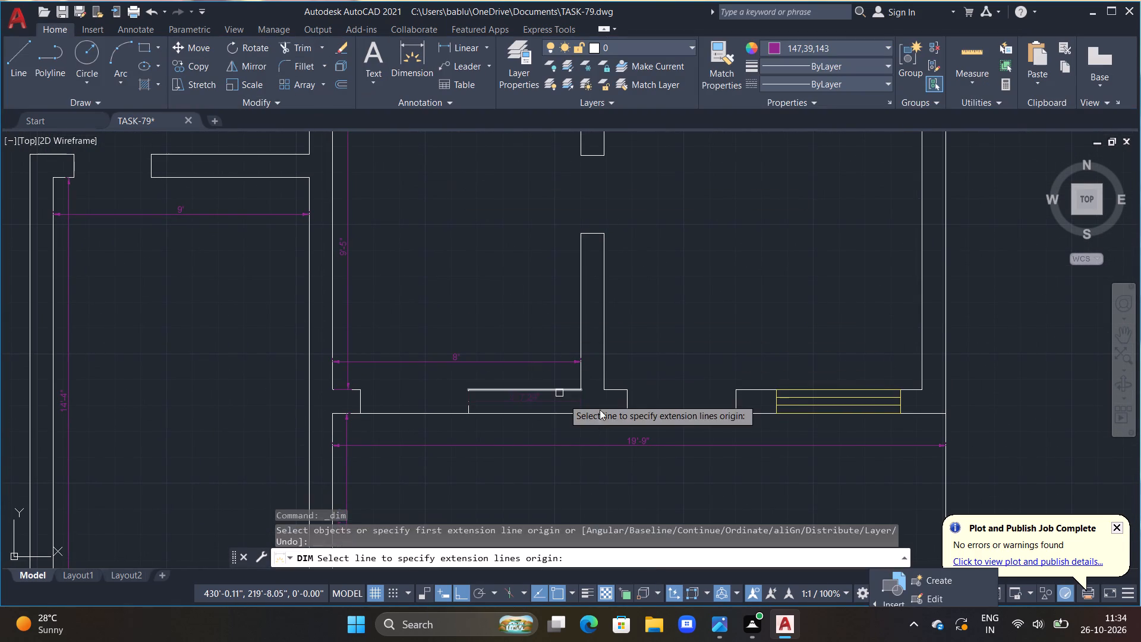
{"action": "double_click", "coordinate": [606, 388]}
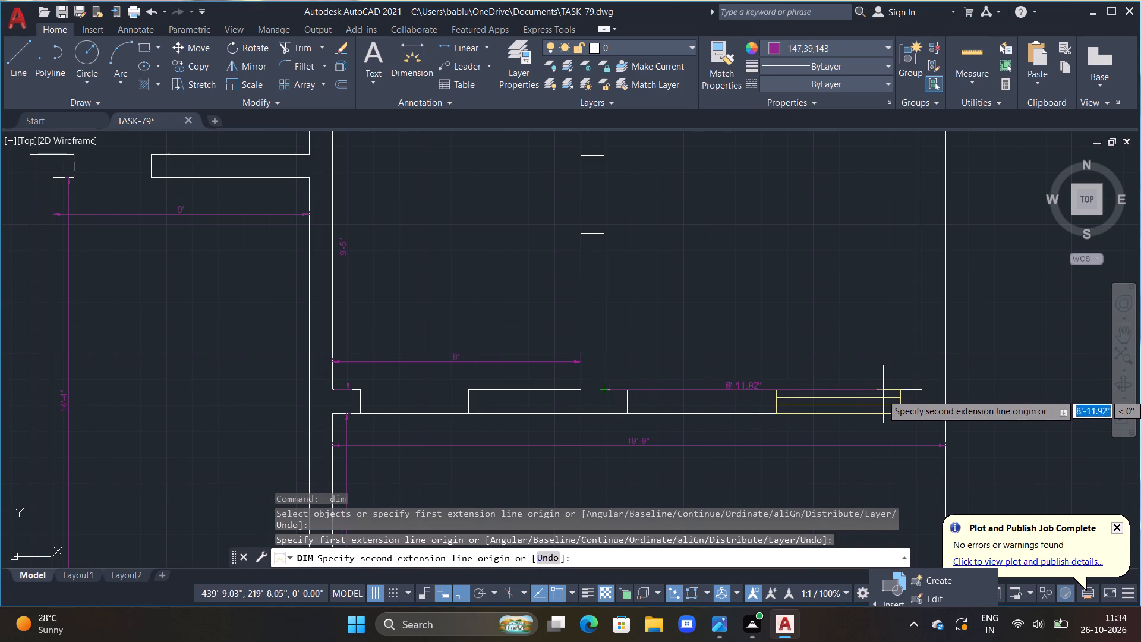
{"action": "double_click", "coordinate": [922, 391]}
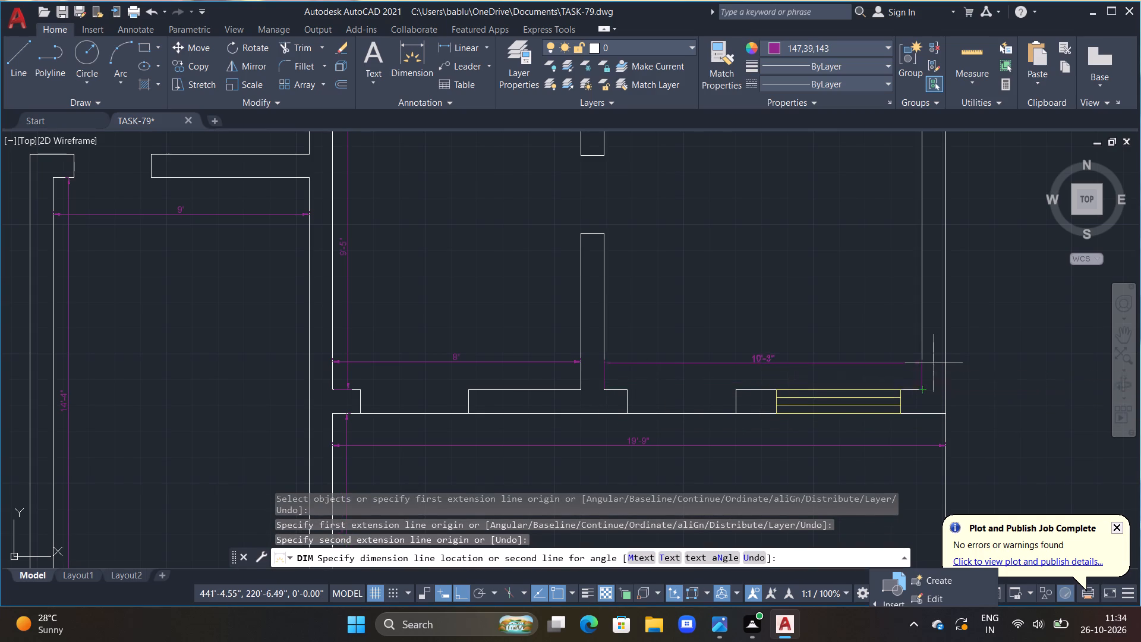
{"action": "double_click", "coordinate": [934, 363]}
Dimension the small room's interior height between its southwest and northwest corners, placing the line just inside the west wall.
{"action": "middle_click_drag", "start_coordinate": [694, 301], "coordinate": [574, 295]}
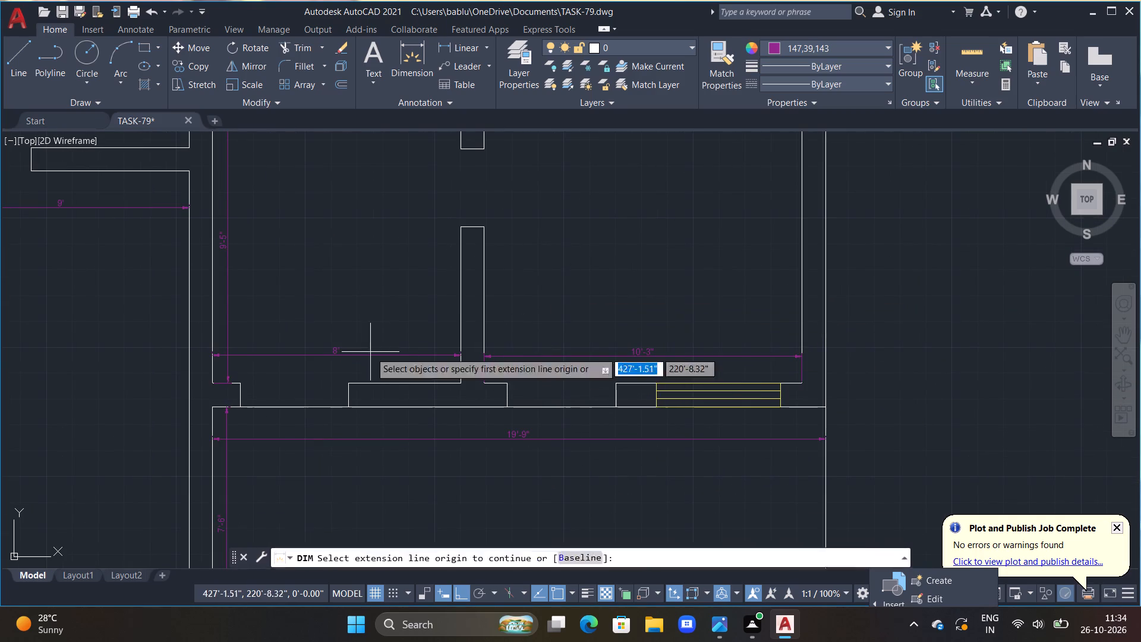
{"action": "left_click_drag", "start_coordinate": [486, 383], "coordinate": [486, 373]}
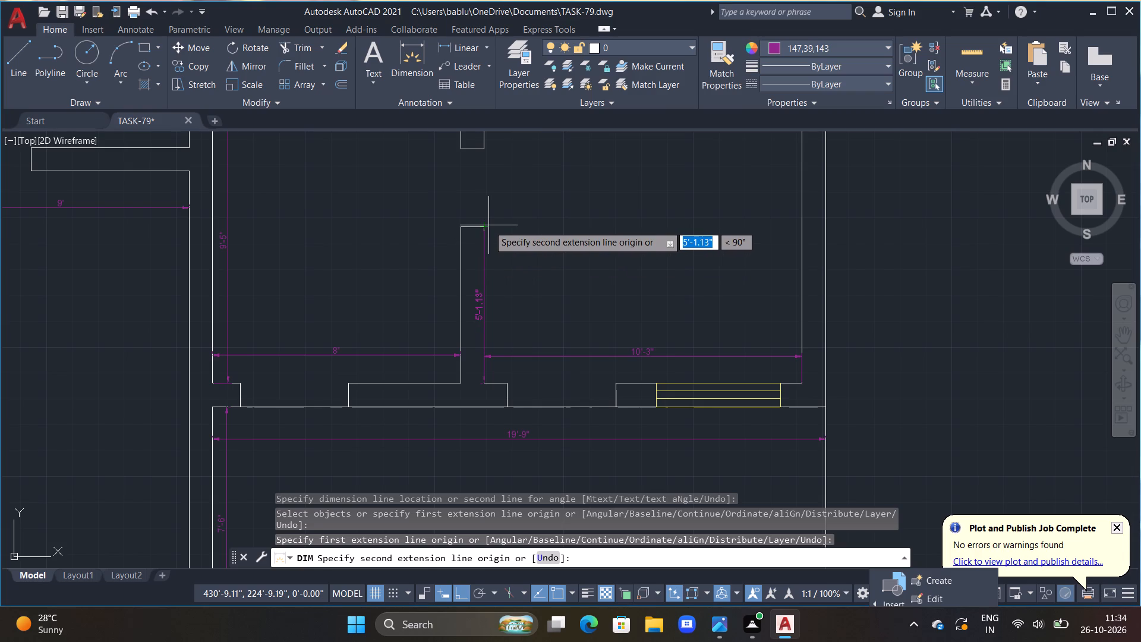
{"action": "scroll", "coordinate": [490, 224], "scroll_direction": "down", "scroll_amount": 1}
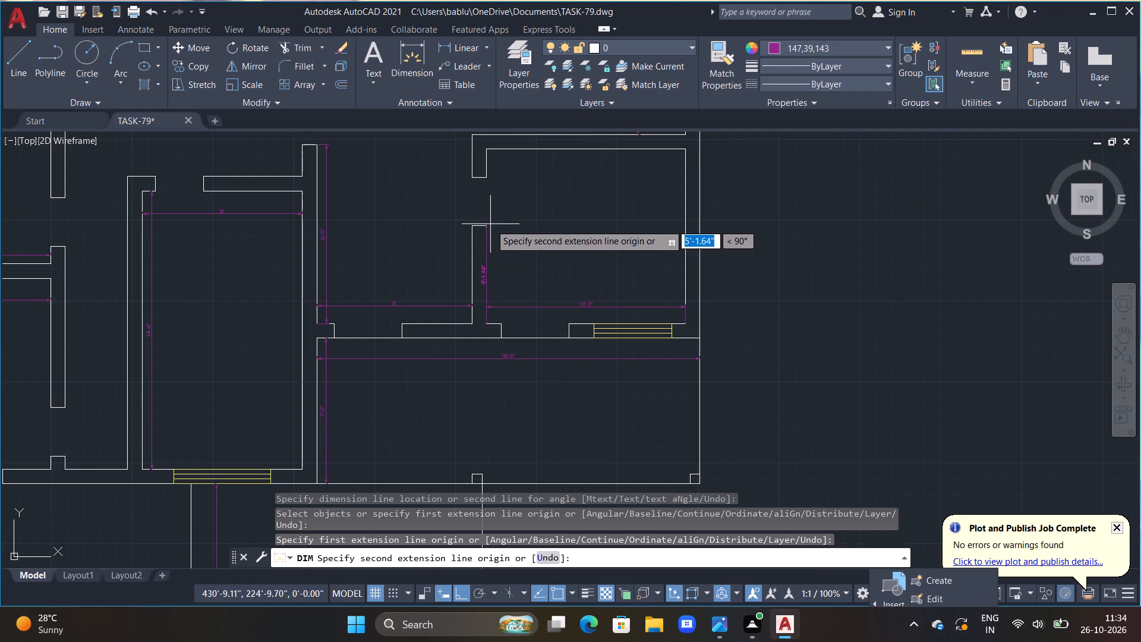
{"action": "left_click", "coordinate": [487, 147]}
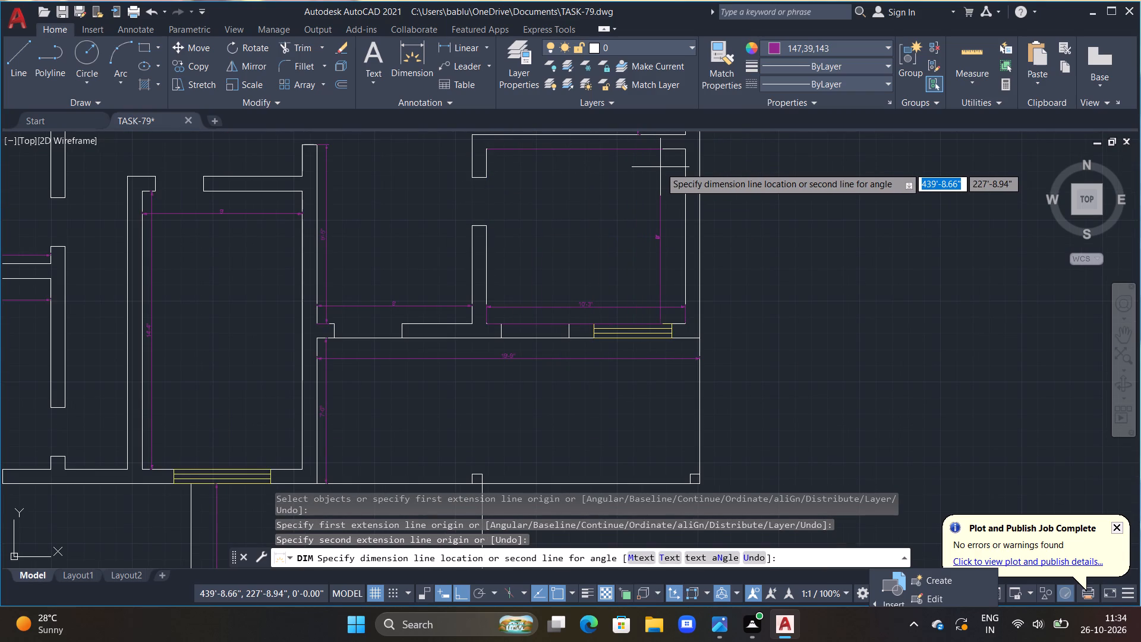
{"action": "left_click", "coordinate": [494, 171]}
{"action": "key", "text": "Escape"}
Pull the south extension origin of the small room's height dimension east onto its dimension line.
{"action": "scroll", "coordinate": [489, 215], "scroll_direction": "up", "scroll_amount": 2}
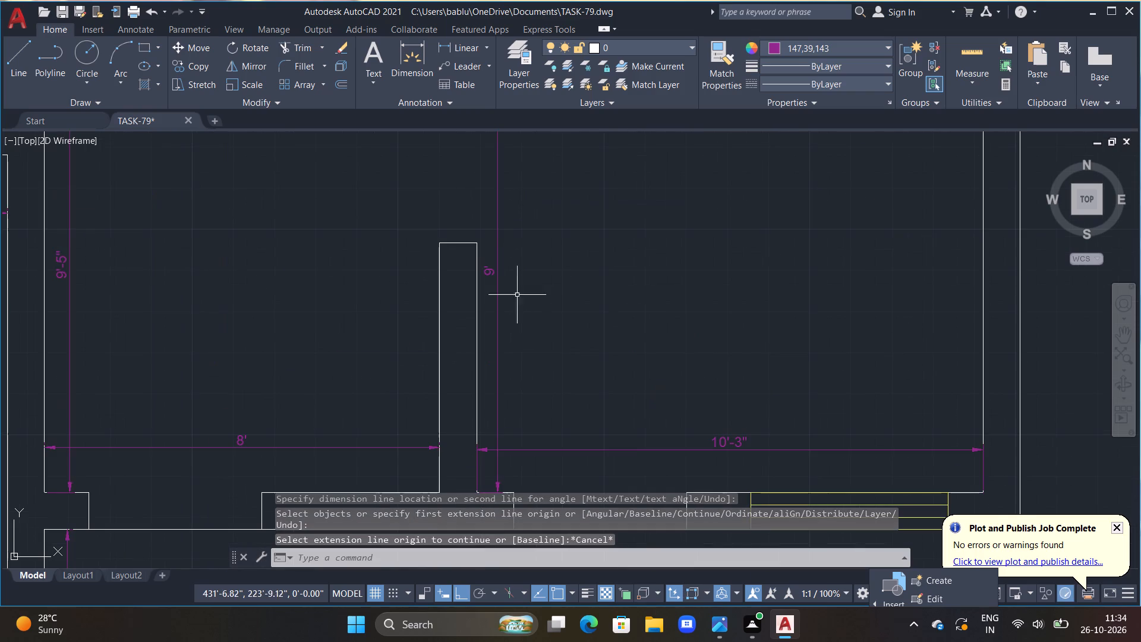
{"action": "middle_click_drag", "start_coordinate": [520, 357], "coordinate": [532, 262]}
{"action": "scroll", "coordinate": [505, 425], "scroll_direction": "up", "scroll_amount": 2}
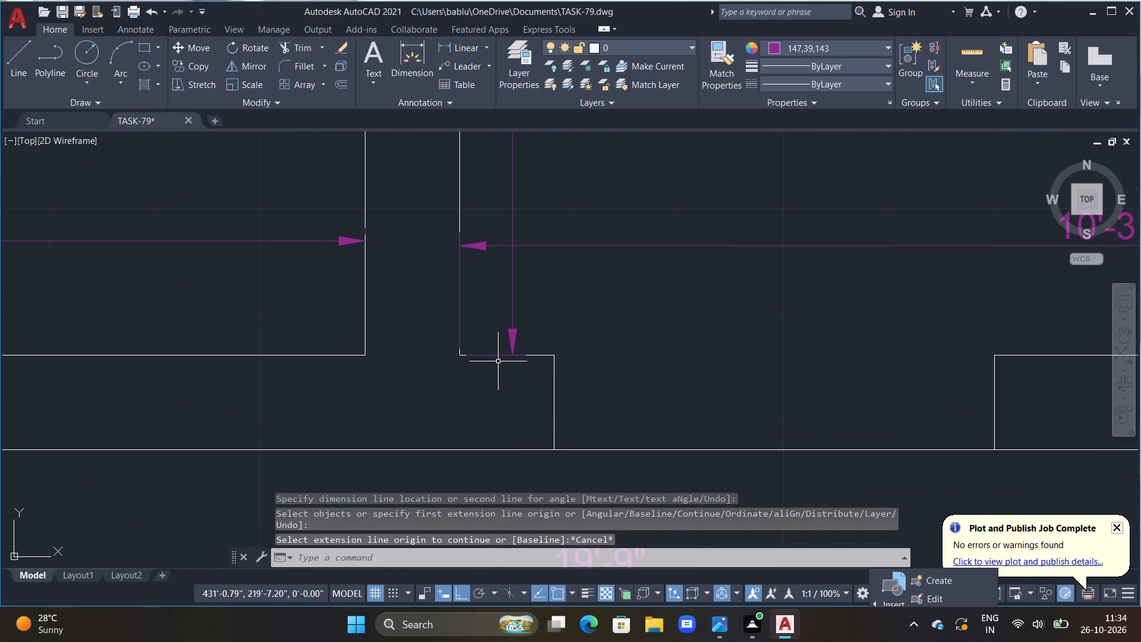
{"action": "left_click", "coordinate": [496, 354]}
{"action": "left_click", "coordinate": [458, 355]}
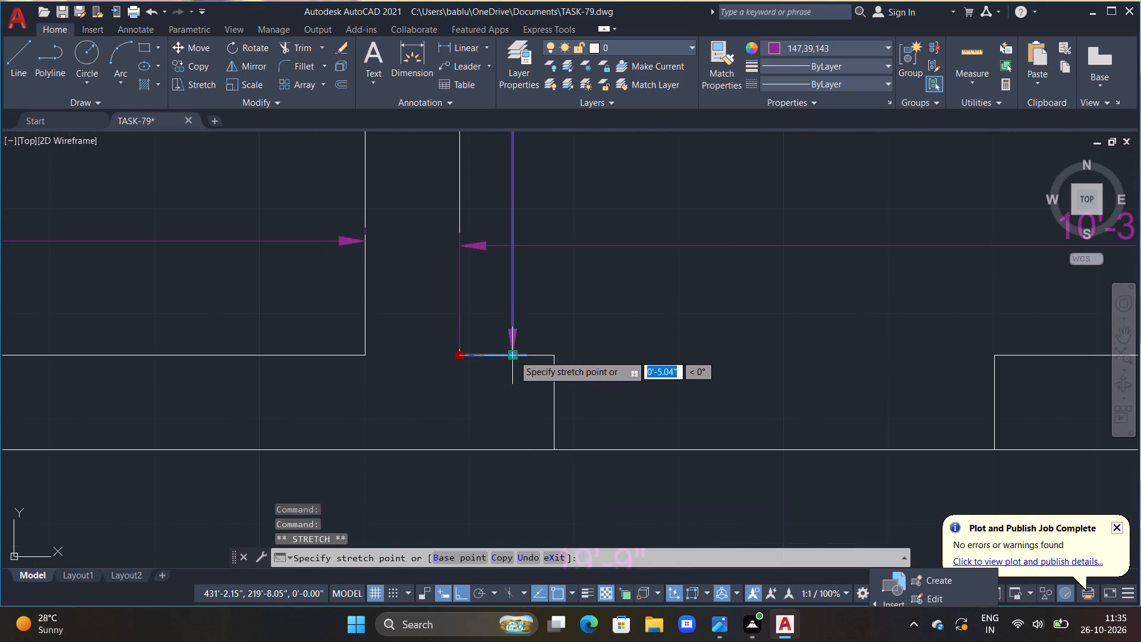
{"action": "left_click", "coordinate": [513, 355]}
Pull both extension origins of the small room's width dimension north onto its dimension line.
{"action": "left_click", "coordinate": [461, 257]}
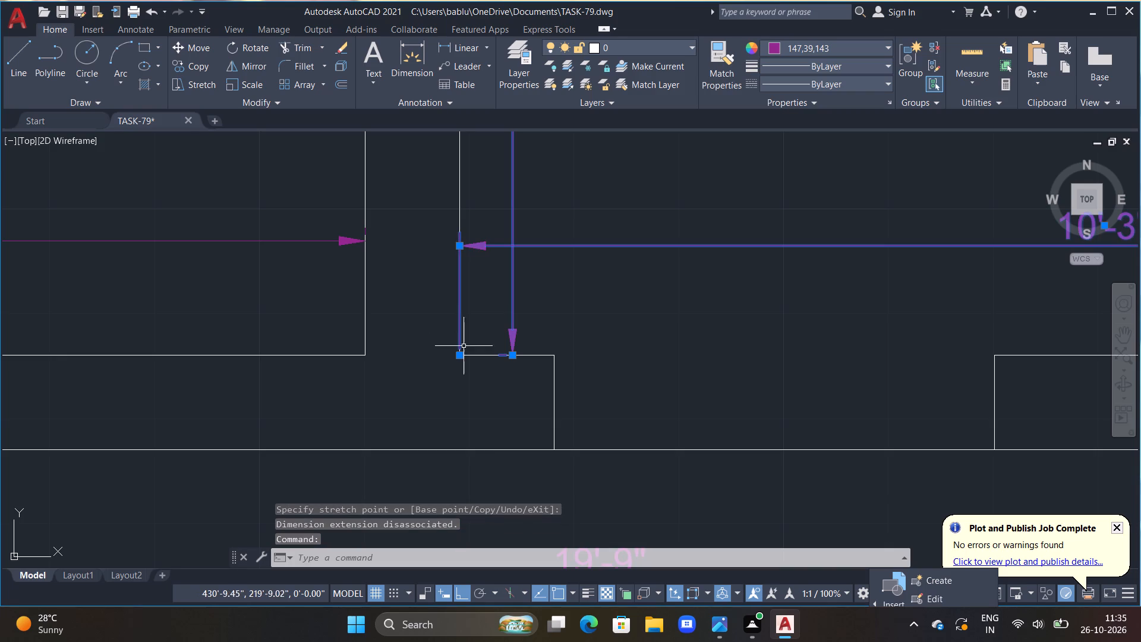
{"action": "left_click", "coordinate": [458, 354]}
{"action": "left_click", "coordinate": [461, 250]}
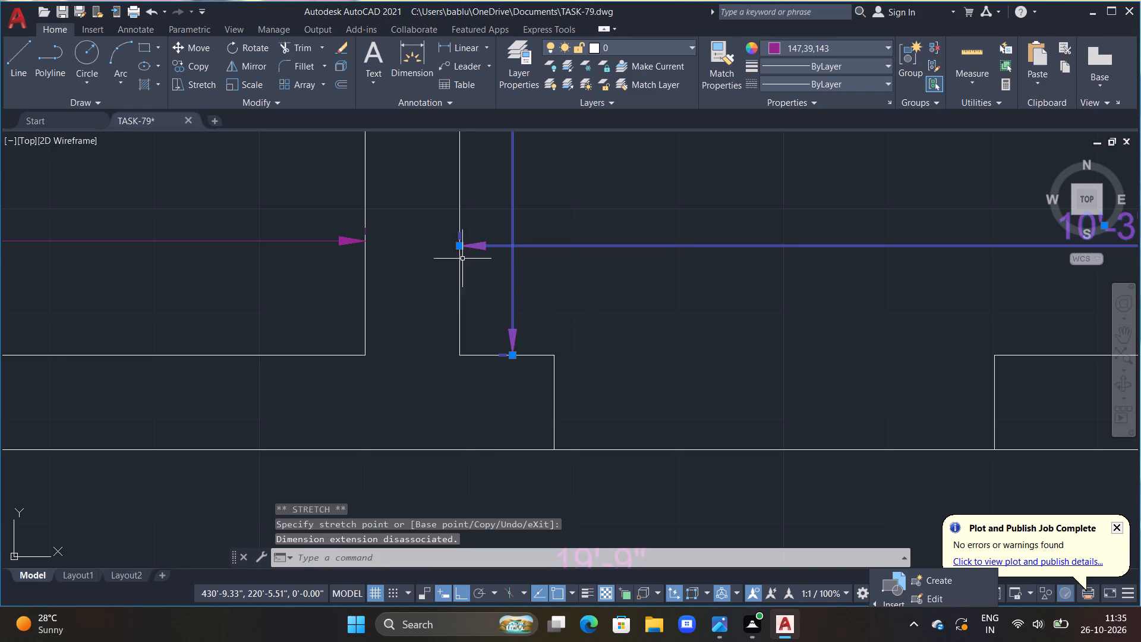
{"action": "scroll", "coordinate": [567, 343], "scroll_direction": "up", "scroll_amount": 1}
{"action": "scroll", "coordinate": [574, 350], "scroll_direction": "down", "scroll_amount": 3}
{"action": "middle_click_drag", "start_coordinate": [653, 353], "coordinate": [398, 326]}
{"action": "scroll", "coordinate": [784, 309], "scroll_direction": "up", "scroll_amount": 1}
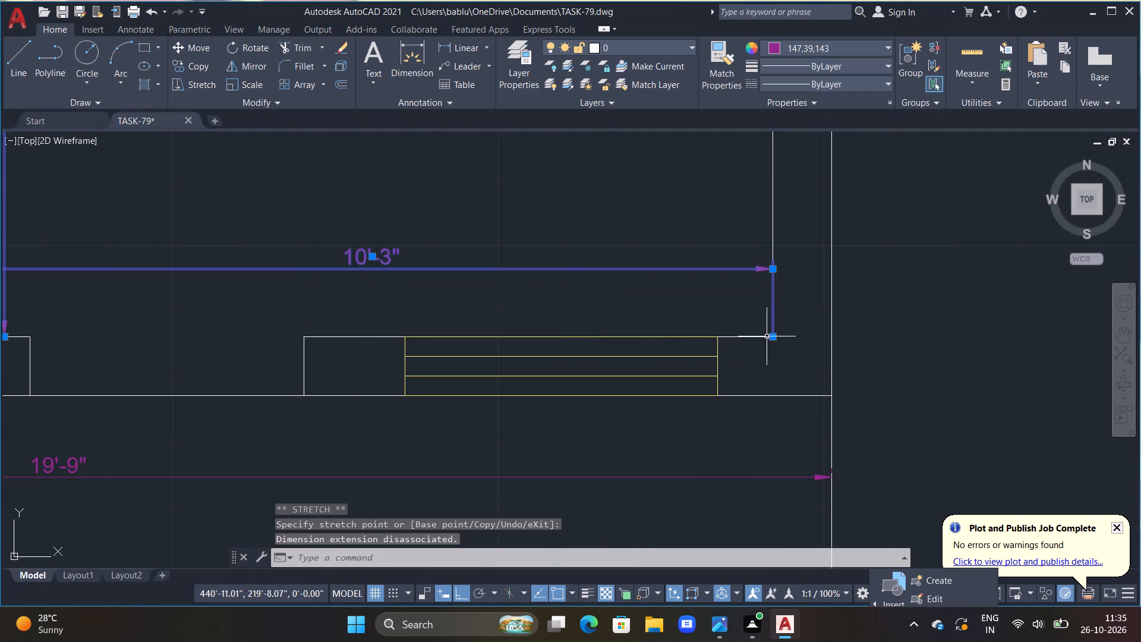
{"action": "left_click", "coordinate": [771, 336]}
{"action": "left_click", "coordinate": [773, 271]}
Pull the north extension origin of the small room's height dimension east onto its dimension line.
{"action": "scroll", "coordinate": [653, 286], "scroll_direction": "down", "scroll_amount": 2}
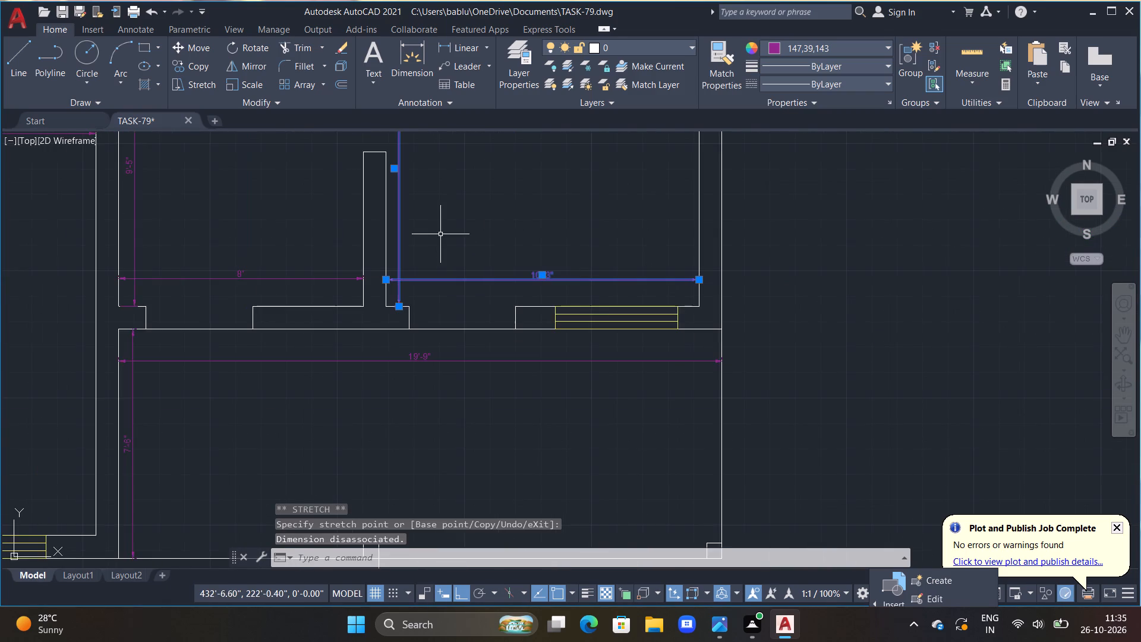
{"action": "middle_click_drag", "start_coordinate": [446, 244], "coordinate": [529, 446]}
{"action": "scroll", "coordinate": [461, 200], "scroll_direction": "up", "scroll_amount": 2}
{"action": "scroll", "coordinate": [493, 297], "scroll_direction": "up", "scroll_amount": 2}
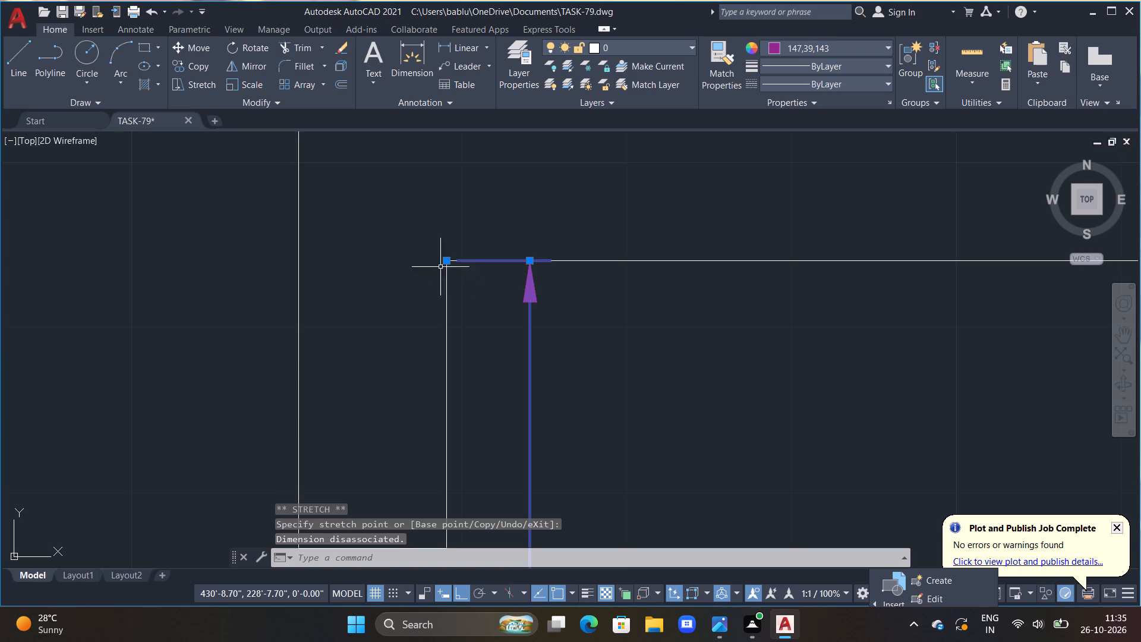
{"action": "left_click", "coordinate": [448, 260]}
{"action": "left_click", "coordinate": [529, 259]}
{"action": "key", "text": "Escape"}
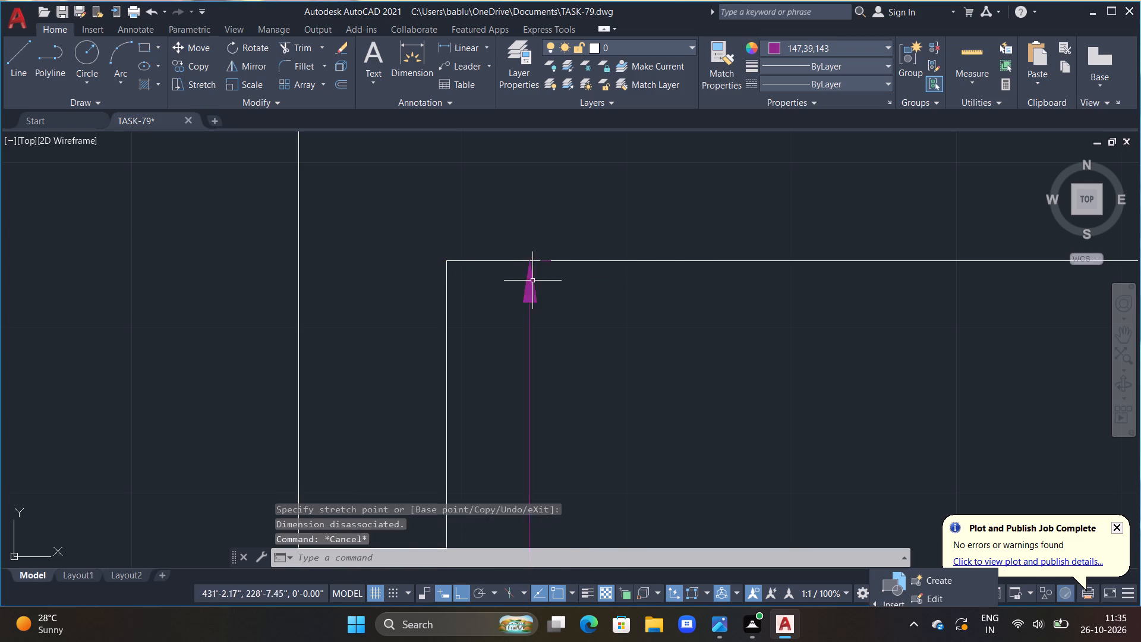
{"action": "scroll", "coordinate": [603, 339], "scroll_direction": "up", "scroll_amount": 1}
{"action": "scroll", "coordinate": [609, 357], "scroll_direction": "down", "scroll_amount": 3}
{"action": "key", "text": "Escape"}
Examine the room and porch dimensions across the floor plan, from the southern porches to the northern rooms.
{"action": "scroll", "coordinate": [647, 413], "scroll_direction": "down", "scroll_amount": 3}
{"action": "middle_click_drag", "start_coordinate": [628, 380], "coordinate": [576, 147]}
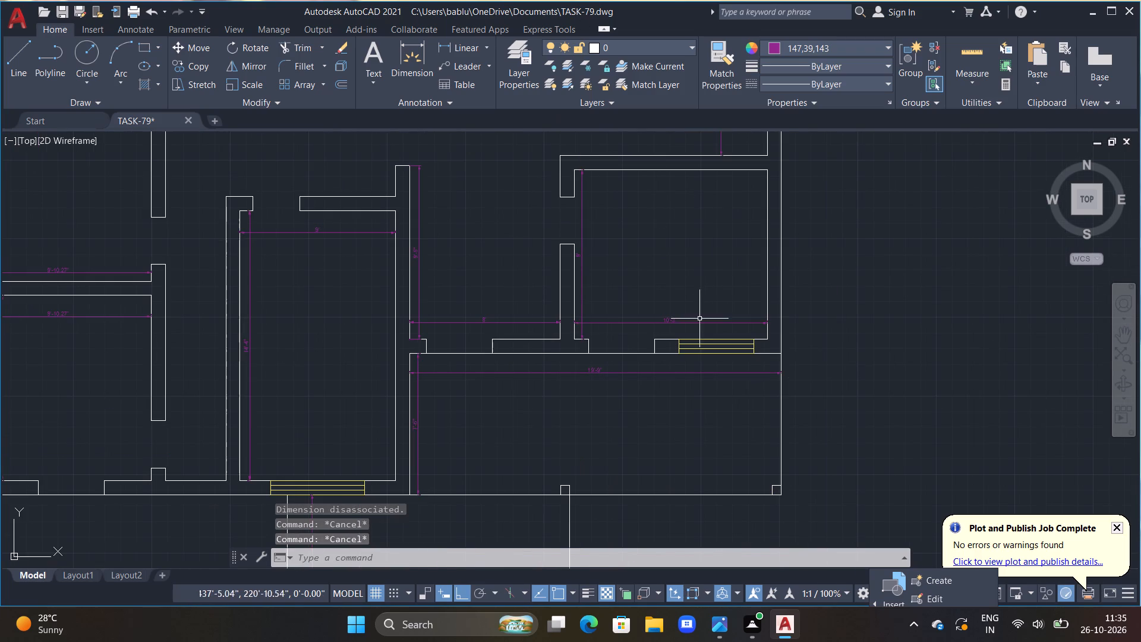
{"action": "middle_click_drag", "start_coordinate": [631, 377], "coordinate": [626, 312]}
{"action": "scroll", "coordinate": [541, 376], "scroll_direction": "down", "scroll_amount": 1}
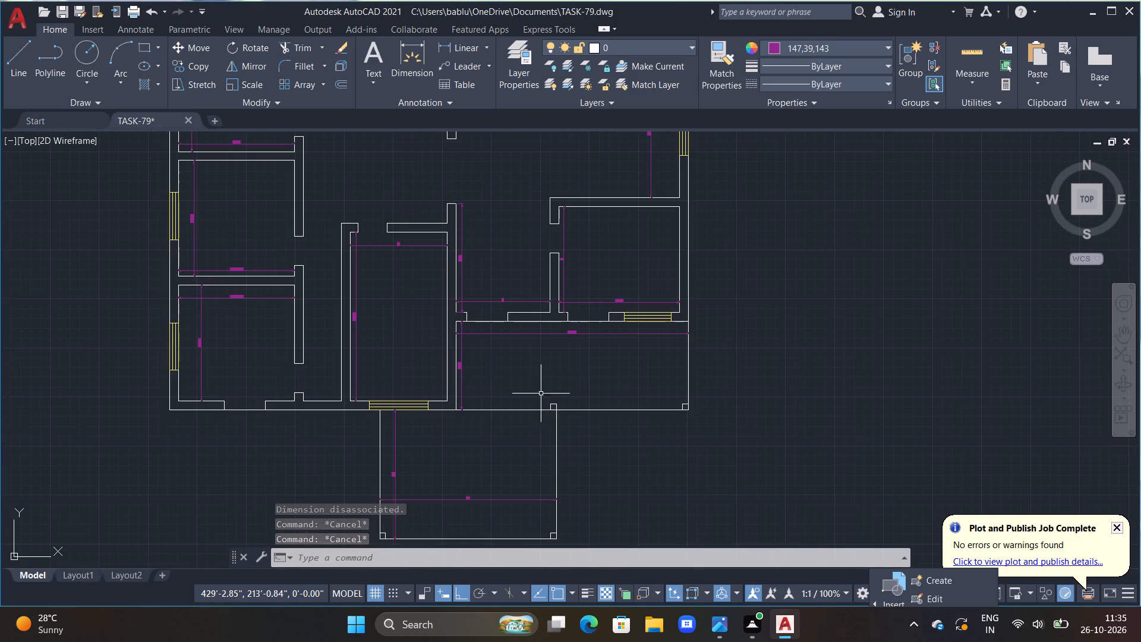
{"action": "middle_click_drag", "start_coordinate": [556, 398], "coordinate": [588, 335]}
{"action": "key", "text": "Escape"}
{"action": "scroll", "coordinate": [554, 402], "scroll_direction": "down", "scroll_amount": 1}
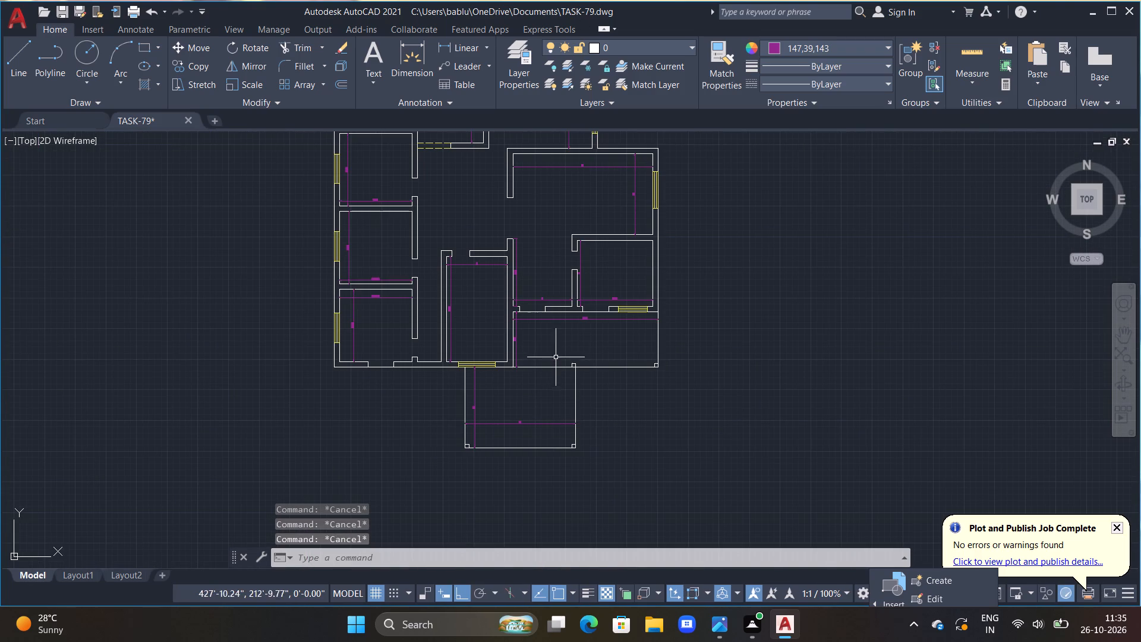
{"action": "middle_click_drag", "start_coordinate": [487, 248], "coordinate": [611, 395]}
{"action": "middle_click_drag", "start_coordinate": [550, 276], "coordinate": [576, 343]}
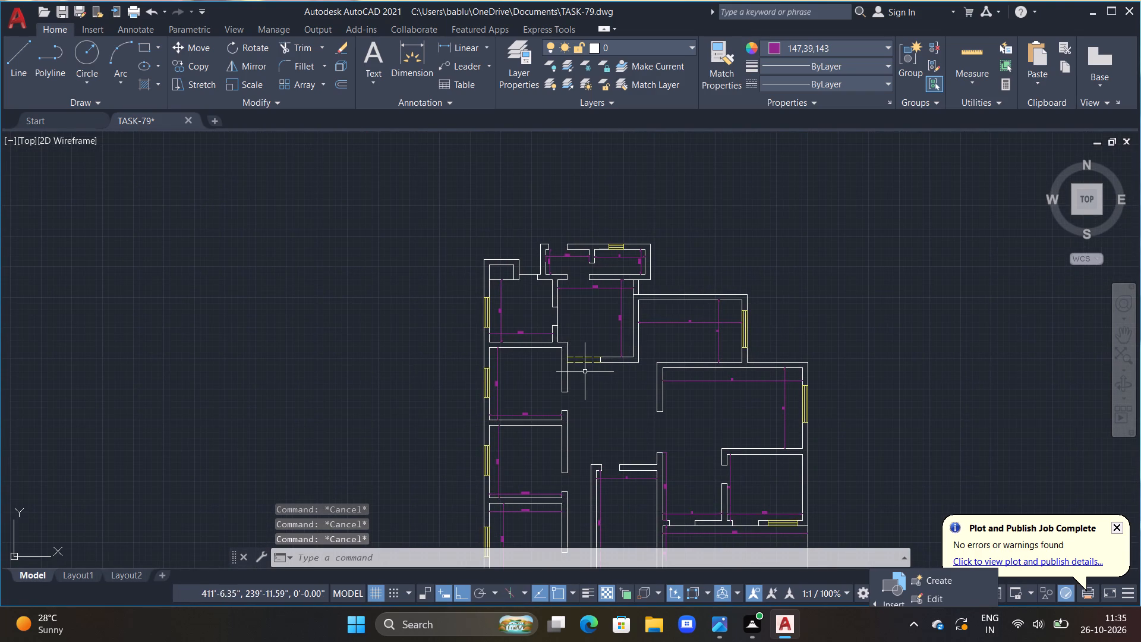
{"action": "scroll", "coordinate": [575, 386], "scroll_direction": "up", "scroll_amount": 1}
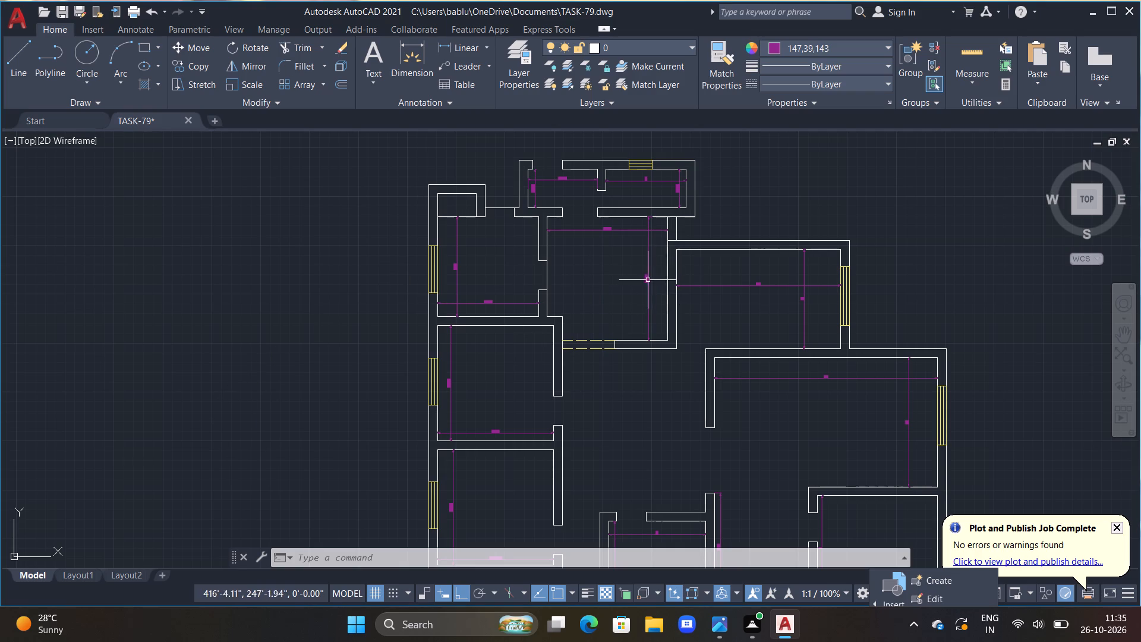
Select the width and height dimensions of the two small adjoining spaces at the north end of the plan.
{"action": "scroll", "coordinate": [600, 248], "scroll_direction": "up", "scroll_amount": 3}
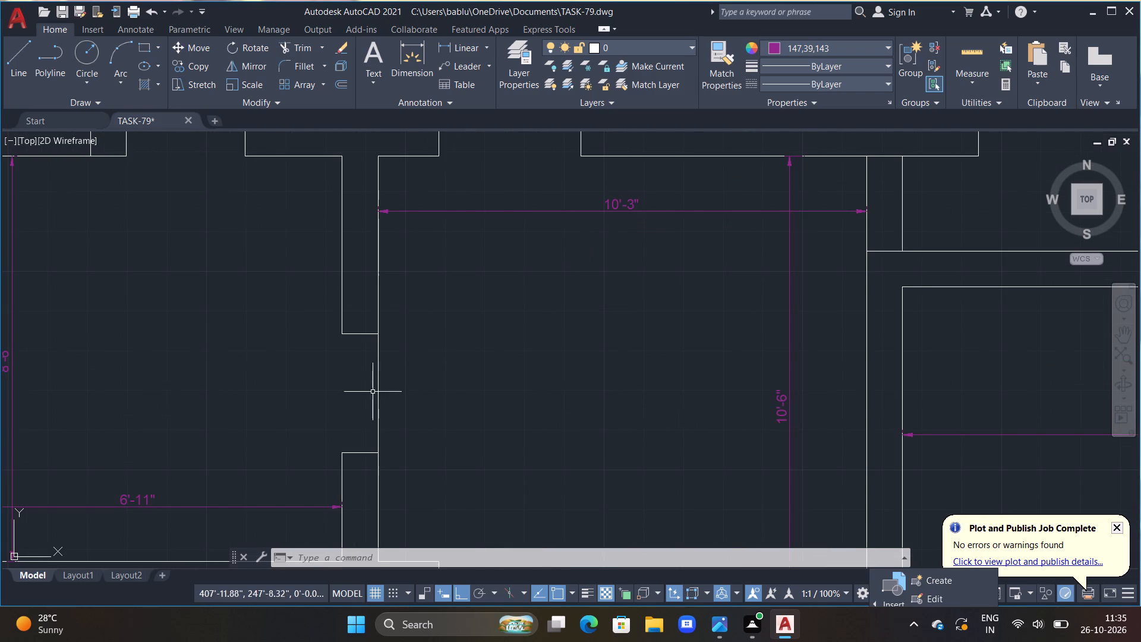
{"action": "scroll", "coordinate": [622, 390], "scroll_direction": "down", "scroll_amount": 2}
{"action": "middle_click_drag", "start_coordinate": [585, 320], "coordinate": [602, 350]}
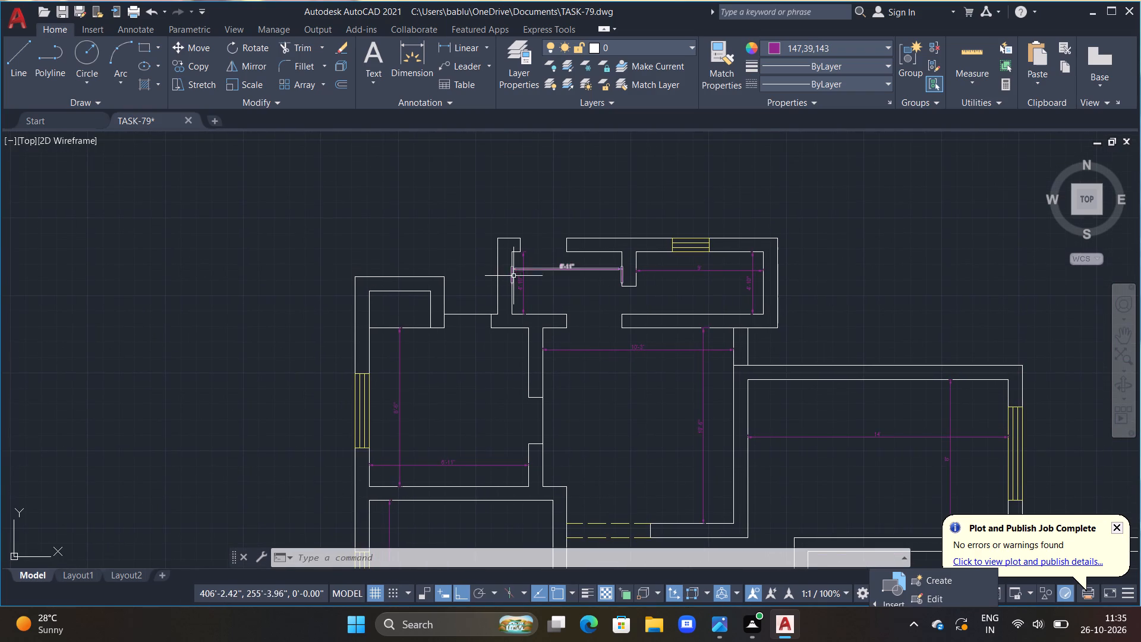
{"action": "scroll", "coordinate": [518, 282], "scroll_direction": "up", "scroll_amount": 2}
{"action": "left_click", "coordinate": [517, 286]}
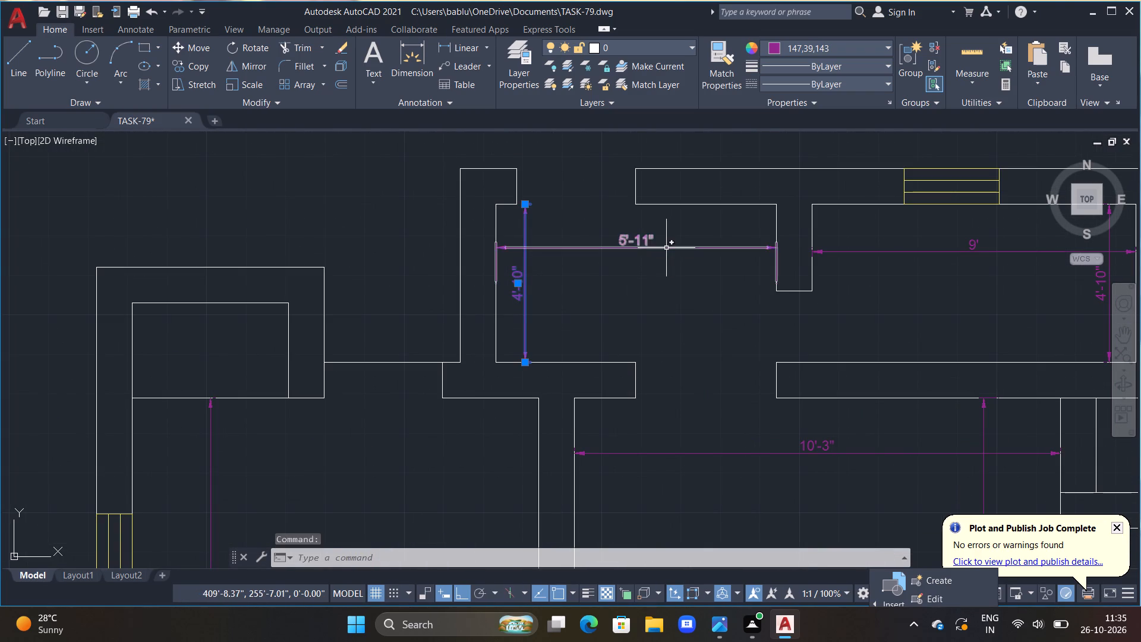
{"action": "left_click", "coordinate": [664, 246]}
{"action": "scroll", "coordinate": [664, 336], "scroll_direction": "down", "scroll_amount": 1}
{"action": "middle_click_drag", "start_coordinate": [662, 341], "coordinate": [344, 328]}
{"action": "left_click", "coordinate": [553, 266]}
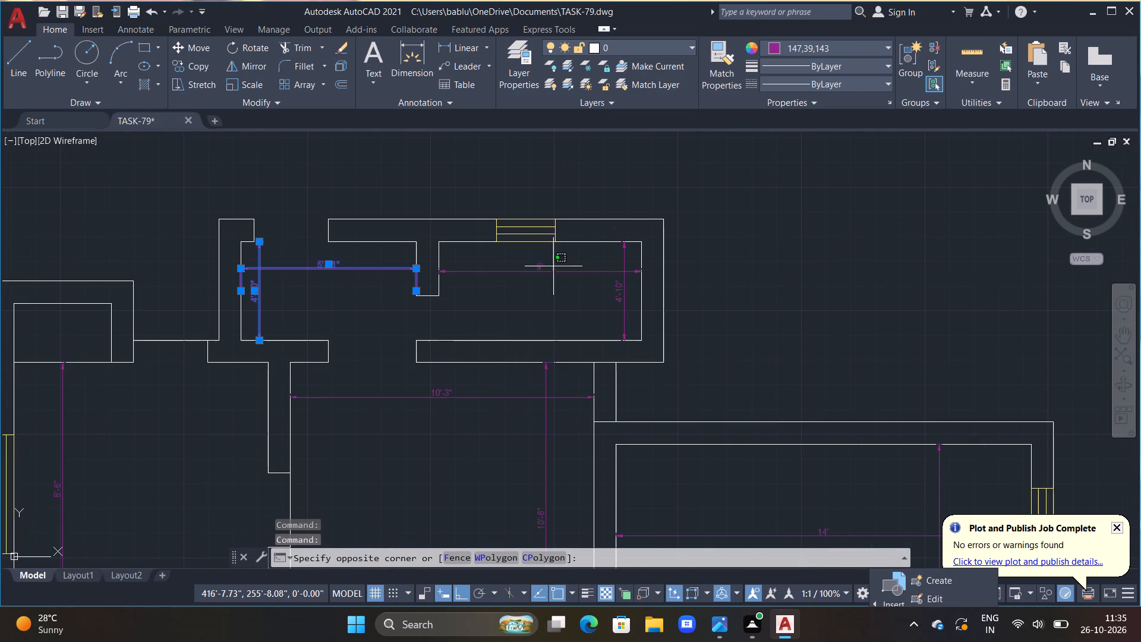
{"action": "left_click", "coordinate": [625, 298]}
{"action": "double_click", "coordinate": [625, 298]}
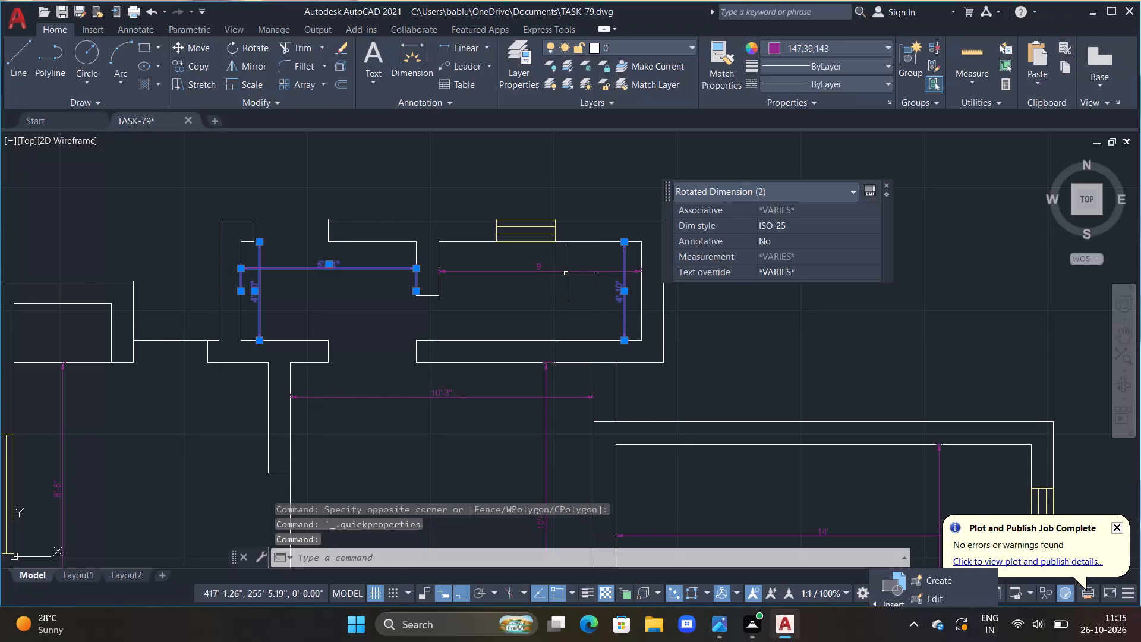
{"action": "double_click", "coordinate": [560, 271]}
{"action": "scroll", "coordinate": [542, 314], "scroll_direction": "down", "scroll_amount": 2}
{"action": "middle_click_drag", "start_coordinate": [485, 395], "coordinate": [509, 347]}
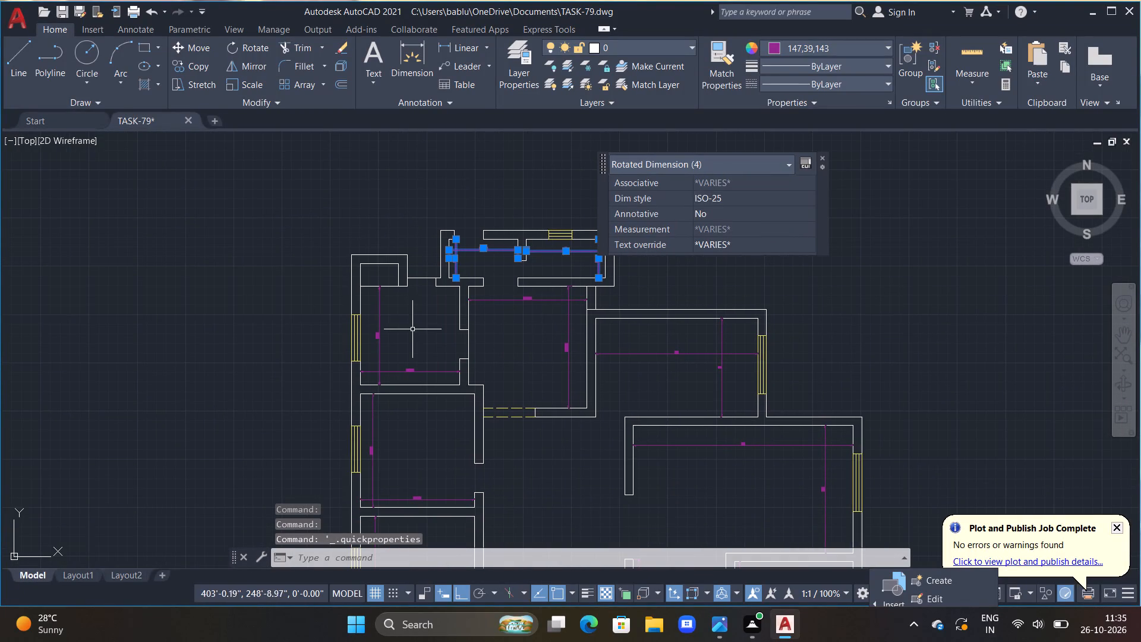
Add the width and height dimensions of the northwest room, the central northern room and the 14' wide room to the selection.
{"action": "double_click", "coordinate": [382, 332]}
{"action": "left_click", "coordinate": [373, 339]}
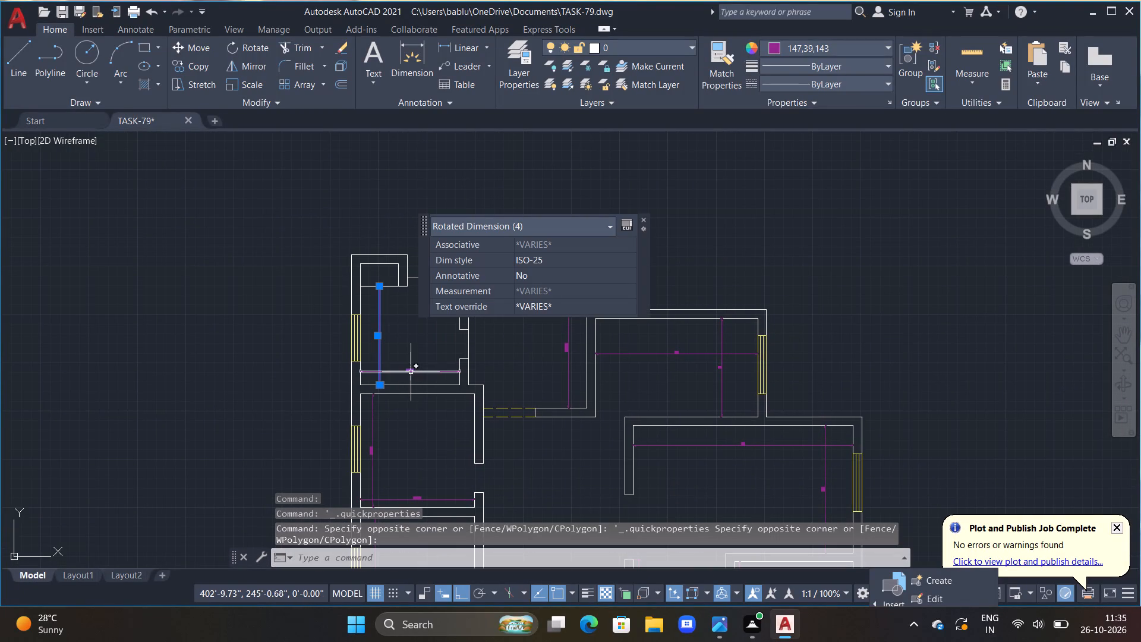
{"action": "left_click", "coordinate": [411, 372]}
{"action": "left_click", "coordinate": [567, 348]}
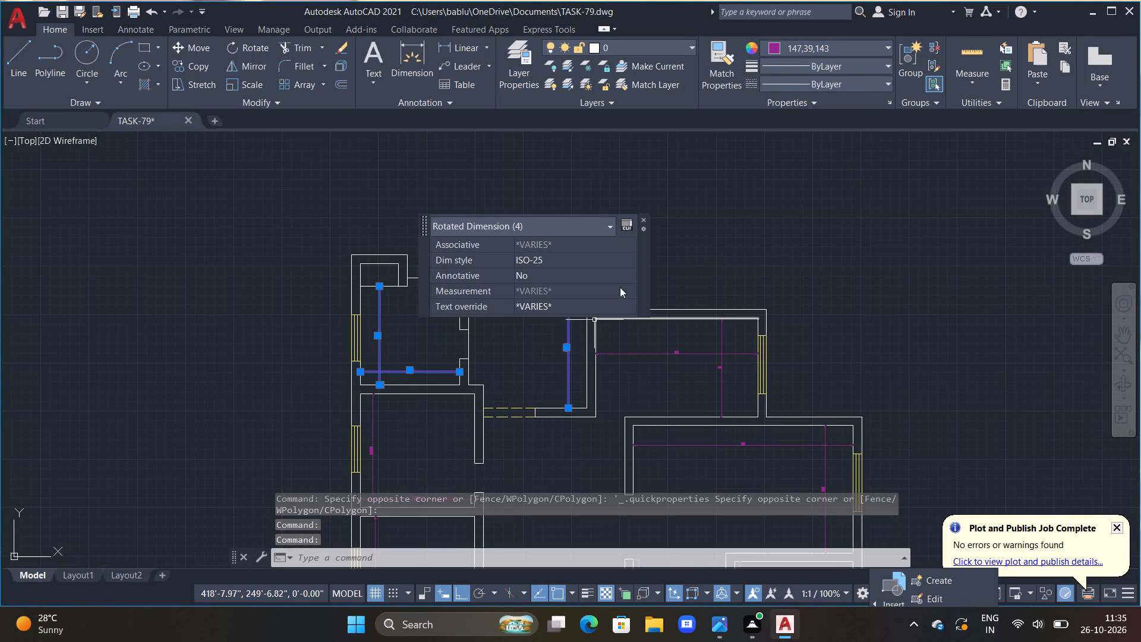
{"action": "double_click", "coordinate": [642, 218]}
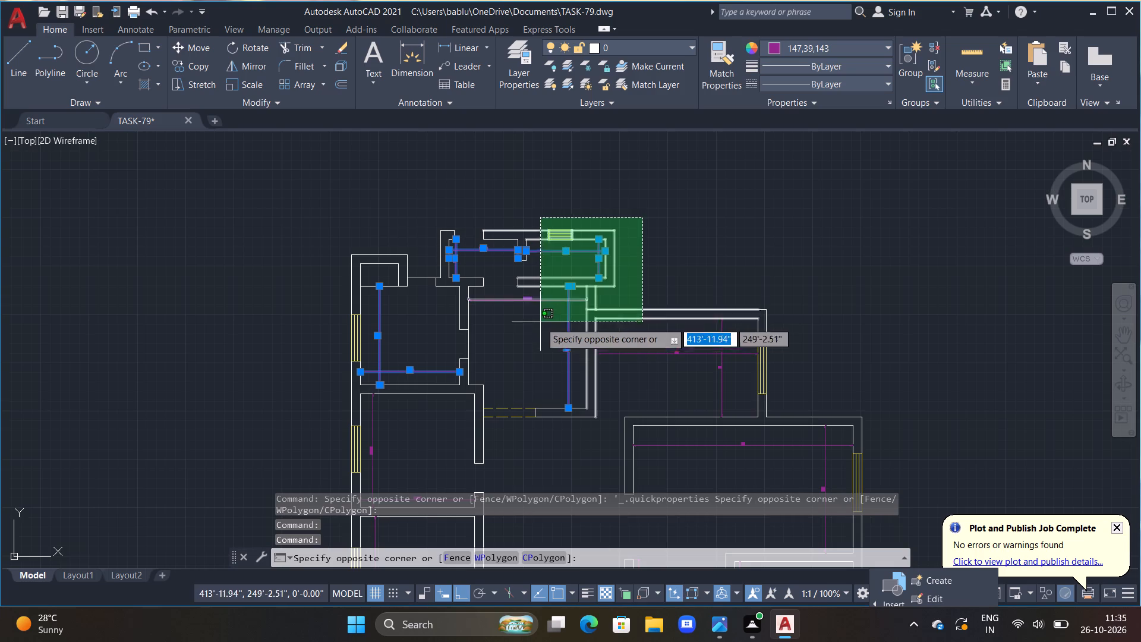
{"action": "left_click", "coordinate": [624, 271]}
{"action": "left_click", "coordinate": [525, 299]}
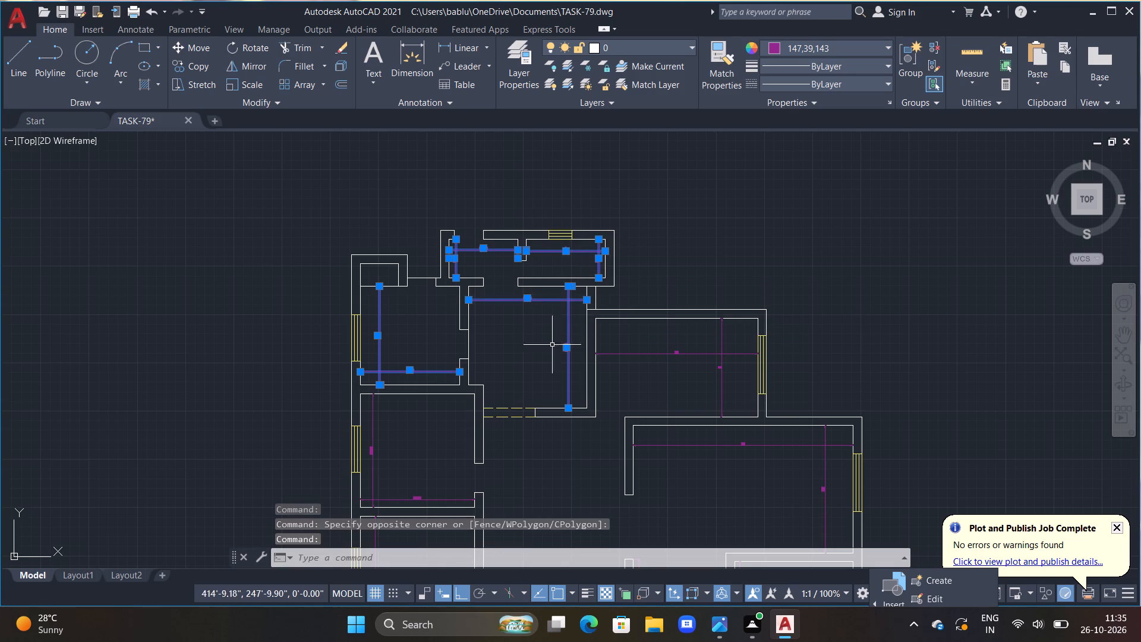
{"action": "left_click_drag", "start_coordinate": [666, 352], "coordinate": [669, 357]}
{"action": "left_click", "coordinate": [719, 376]}
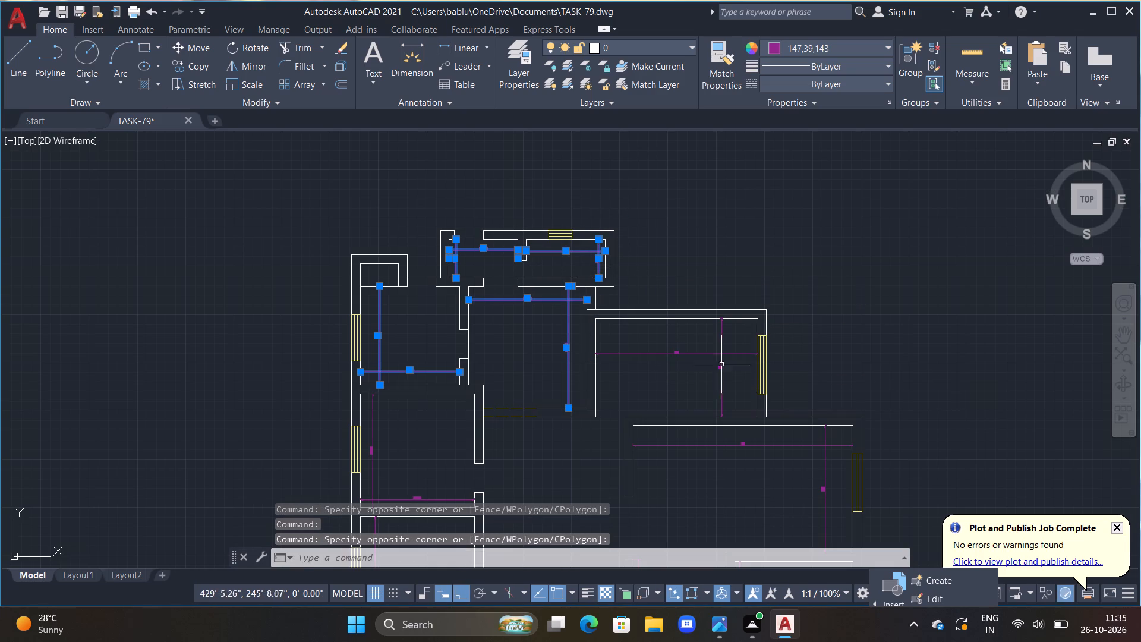
{"action": "left_click_drag", "start_coordinate": [739, 350], "coordinate": [692, 376]}
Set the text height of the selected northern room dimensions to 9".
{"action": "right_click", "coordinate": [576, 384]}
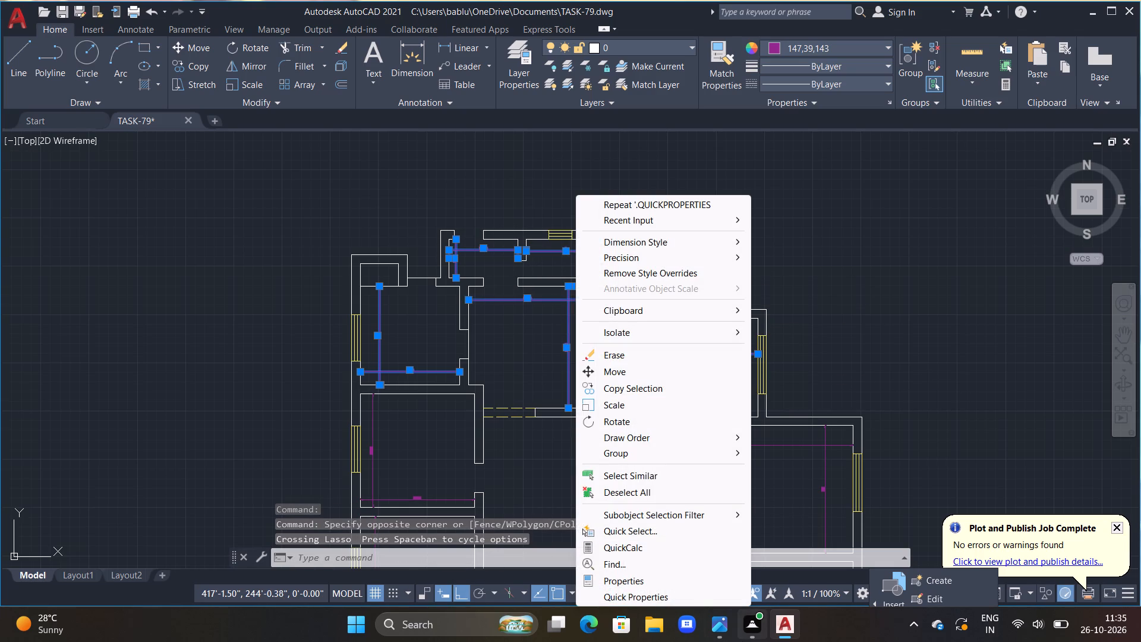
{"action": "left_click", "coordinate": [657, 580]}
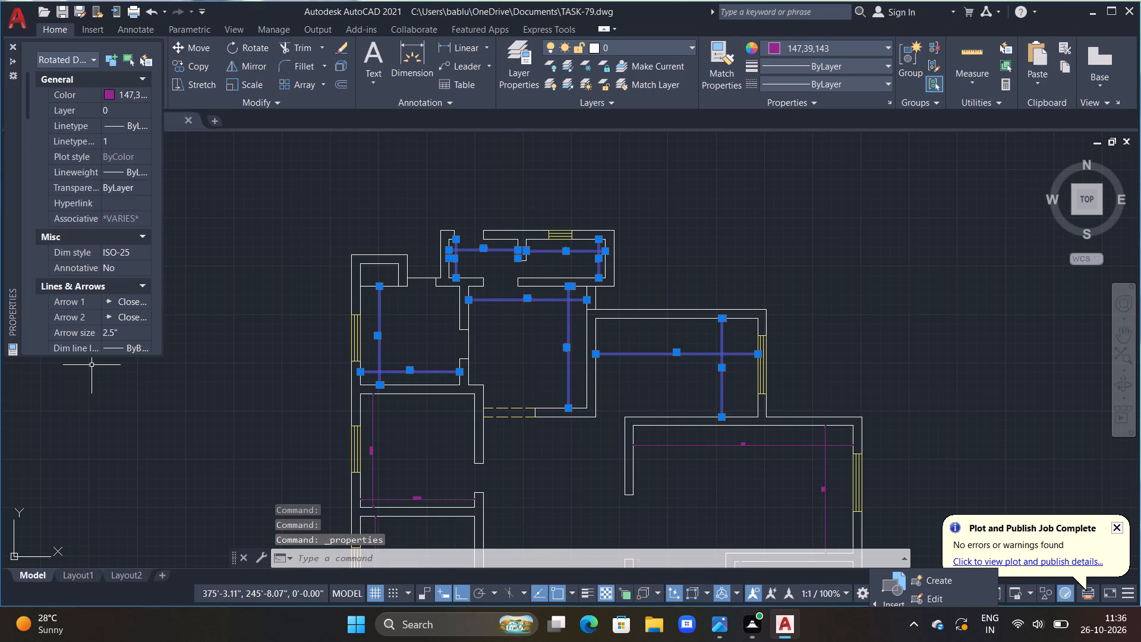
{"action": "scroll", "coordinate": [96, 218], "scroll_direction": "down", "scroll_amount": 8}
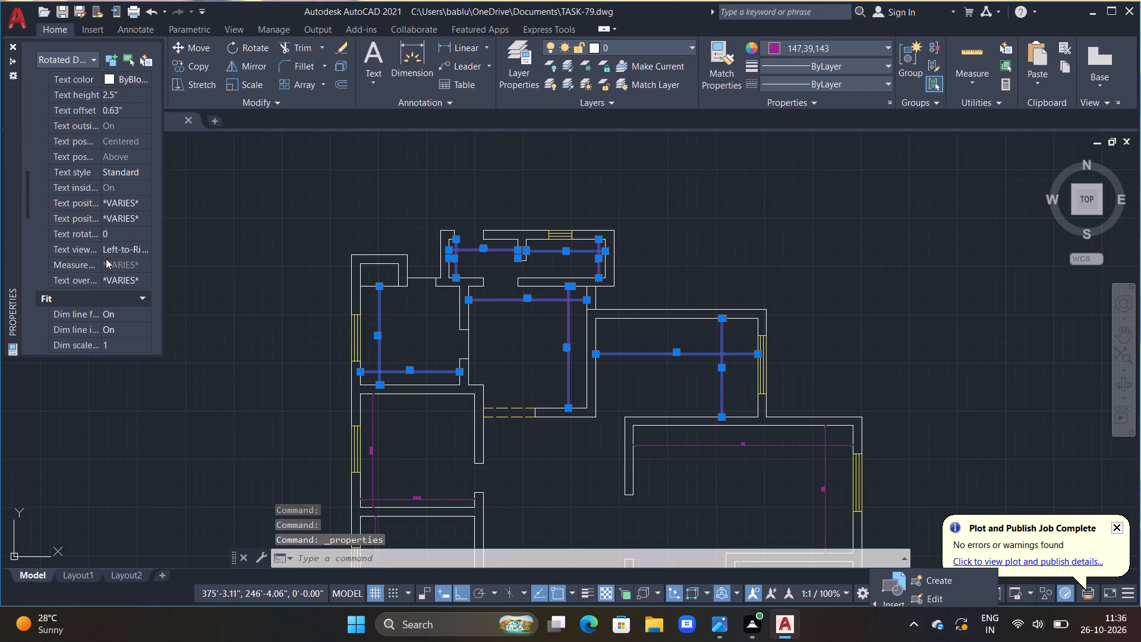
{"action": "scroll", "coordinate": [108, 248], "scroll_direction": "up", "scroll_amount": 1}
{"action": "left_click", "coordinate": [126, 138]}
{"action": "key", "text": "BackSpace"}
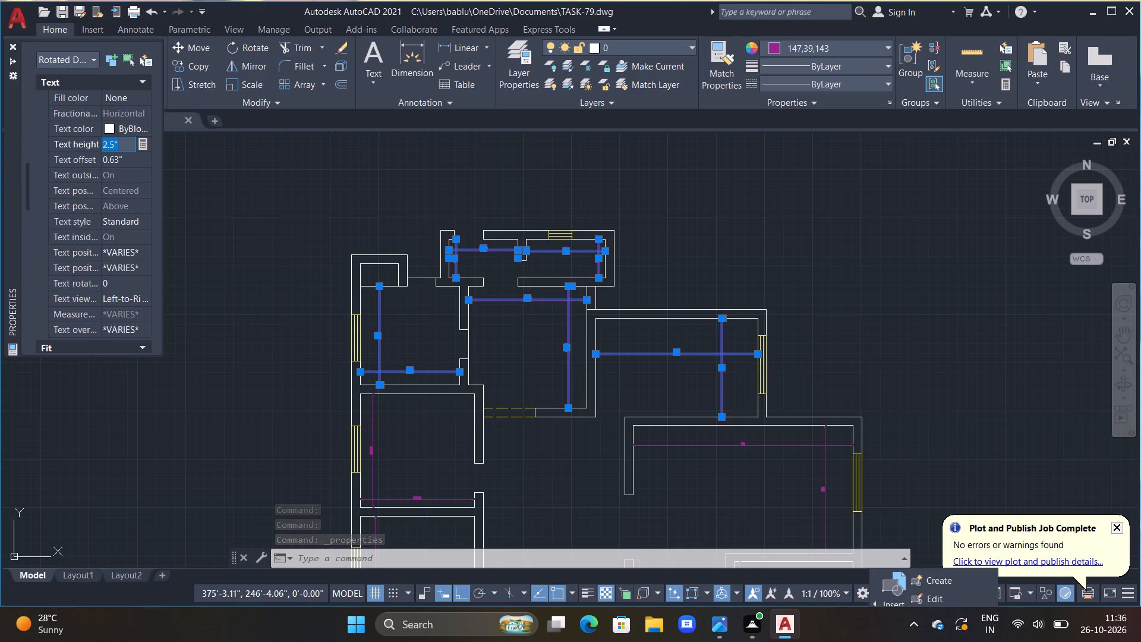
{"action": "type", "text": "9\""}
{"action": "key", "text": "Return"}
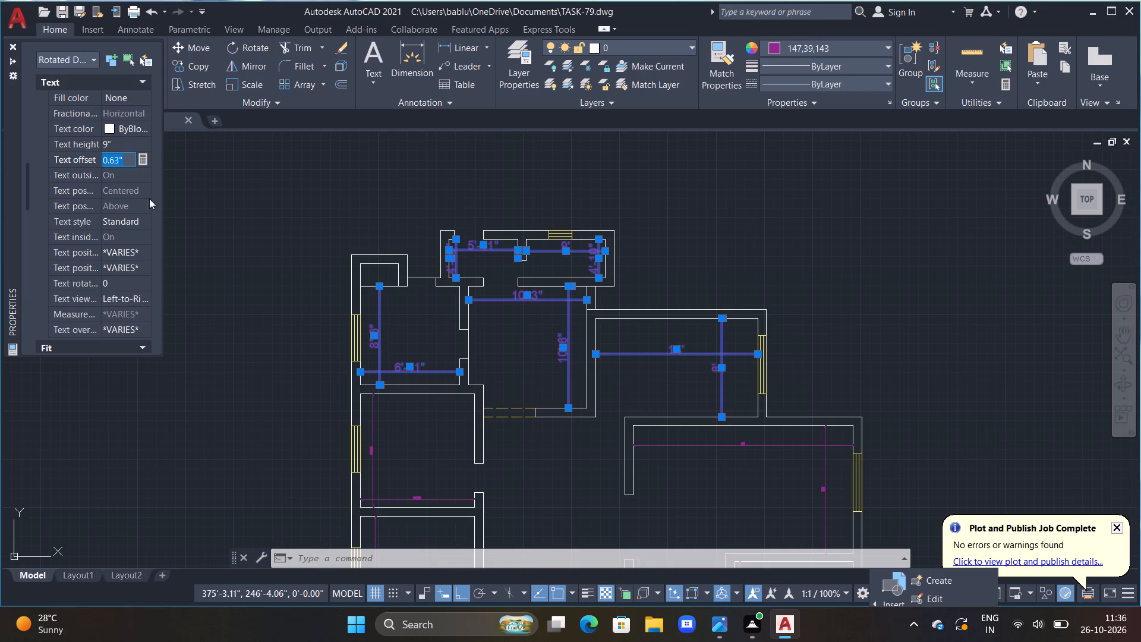
Set the text height of the selected northern room dimensions to 6" and clear the selection.
{"action": "left_click", "coordinate": [122, 143]}
{"action": "key", "text": "BackSpace"}
{"action": "key", "text": "BackSpace"}
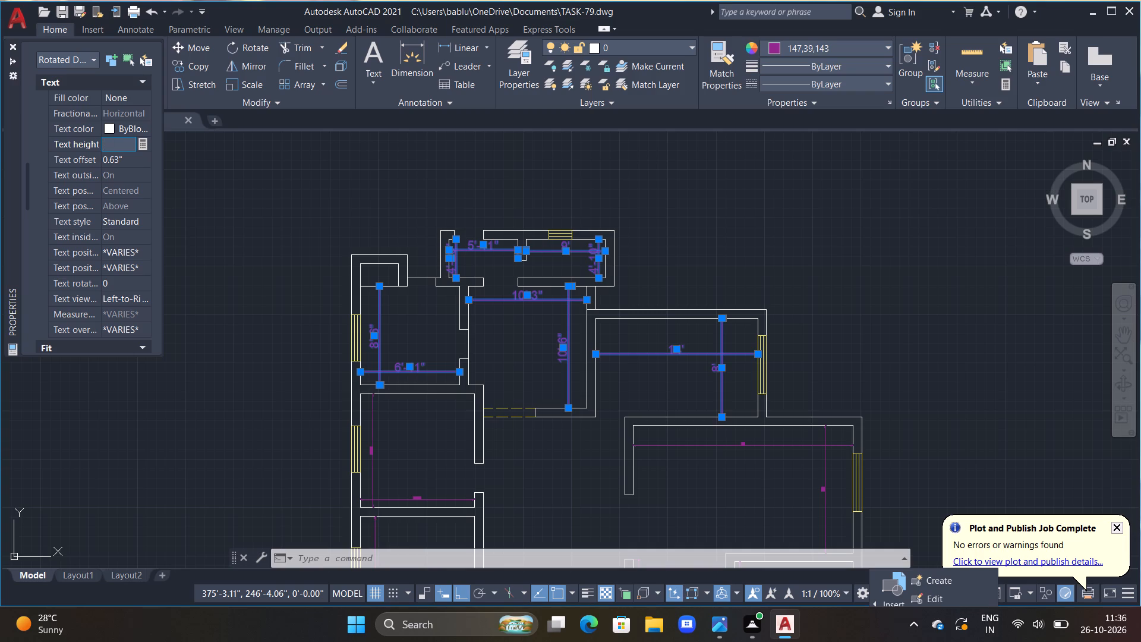
{"action": "type", "text": "6\""}
{"action": "key", "text": "Return"}
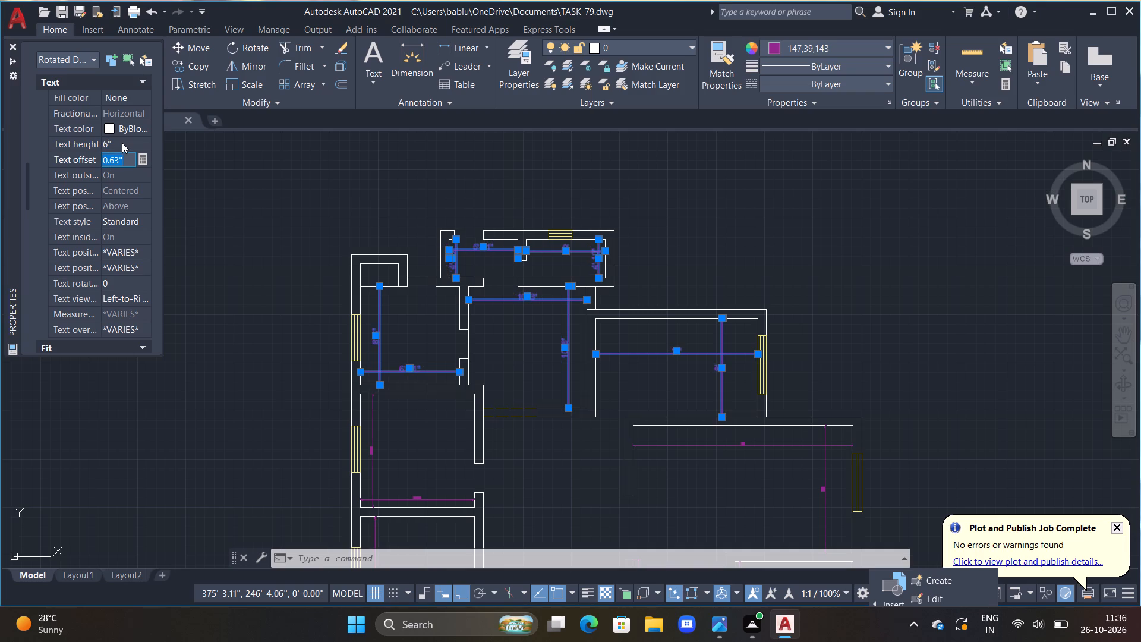
{"action": "key", "text": "Escape"}
{"action": "left_click", "coordinate": [10, 46]}
{"action": "key", "text": "Escape"}
Select the width and height dimensions of the three stacked west rooms and the large east room.
{"action": "middle_click_drag", "start_coordinate": [522, 441], "coordinate": [460, 328]}
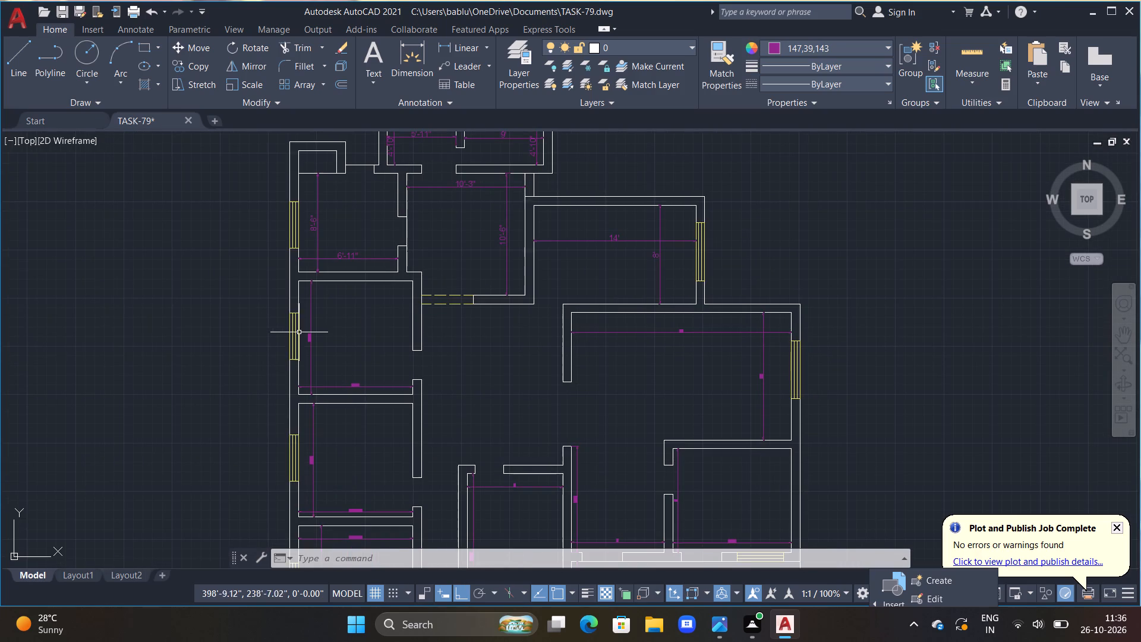
{"action": "left_click", "coordinate": [310, 337]}
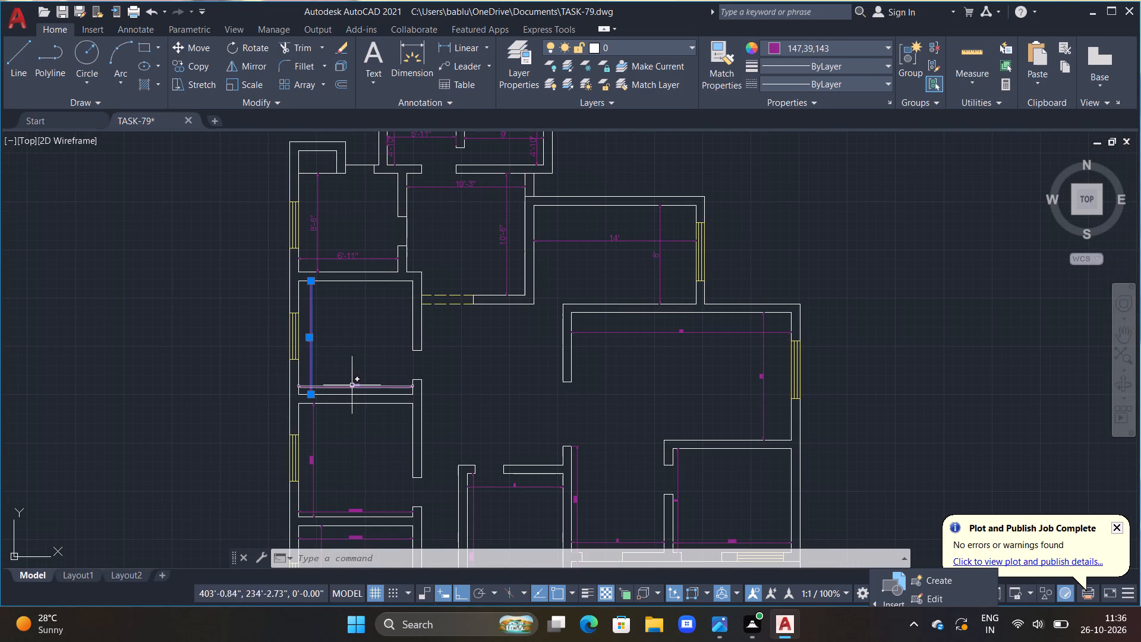
{"action": "left_click", "coordinate": [352, 385]}
{"action": "left_click", "coordinate": [686, 329]}
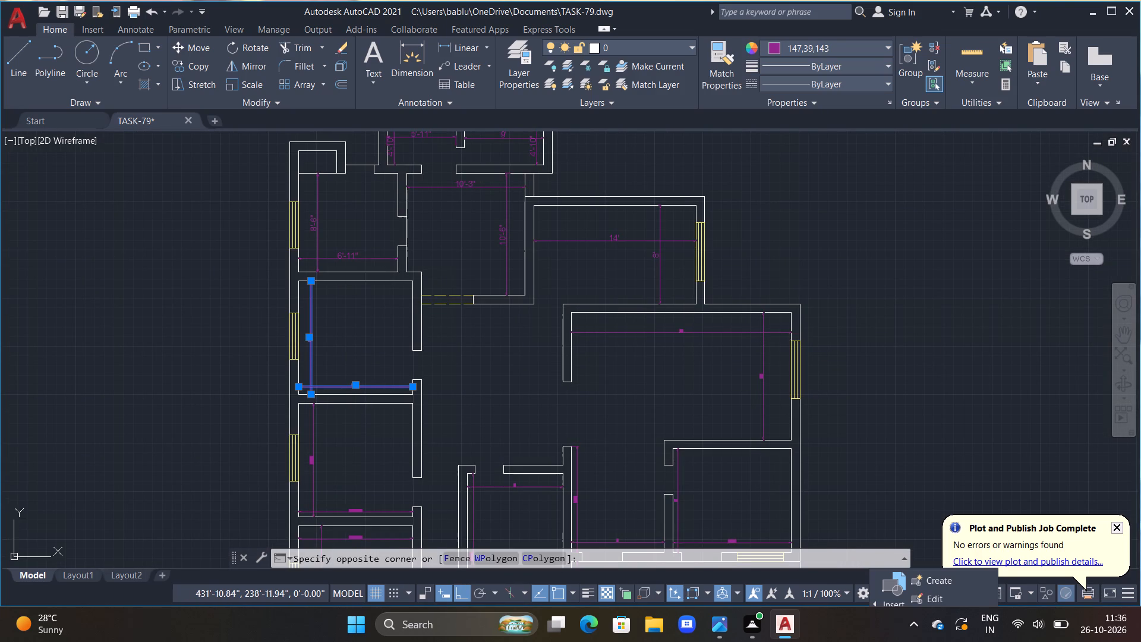
{"action": "left_click", "coordinate": [674, 338]}
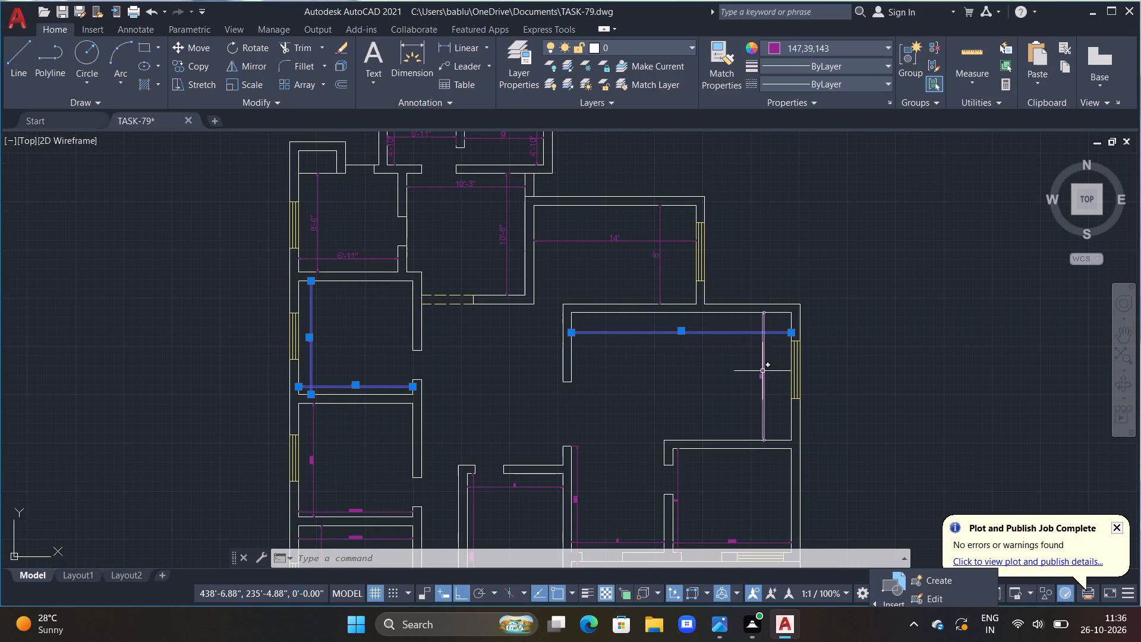
{"action": "left_click", "coordinate": [762, 371]}
{"action": "middle_click_drag", "start_coordinate": [546, 416], "coordinate": [468, 311]}
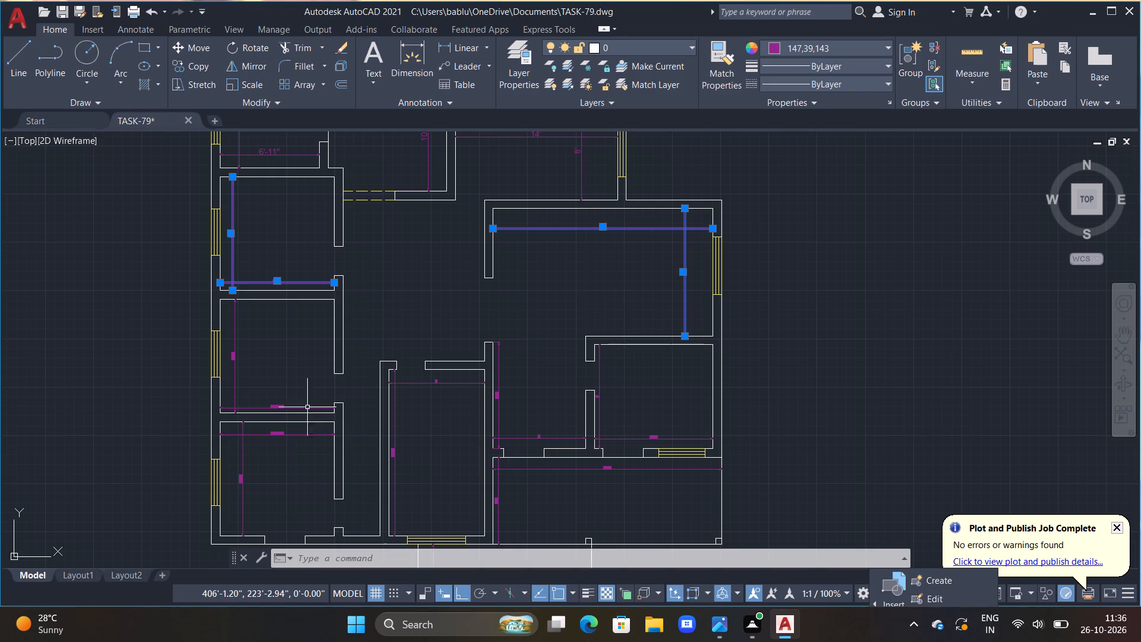
{"action": "left_click", "coordinate": [232, 357]}
{"action": "double_click", "coordinate": [282, 406]}
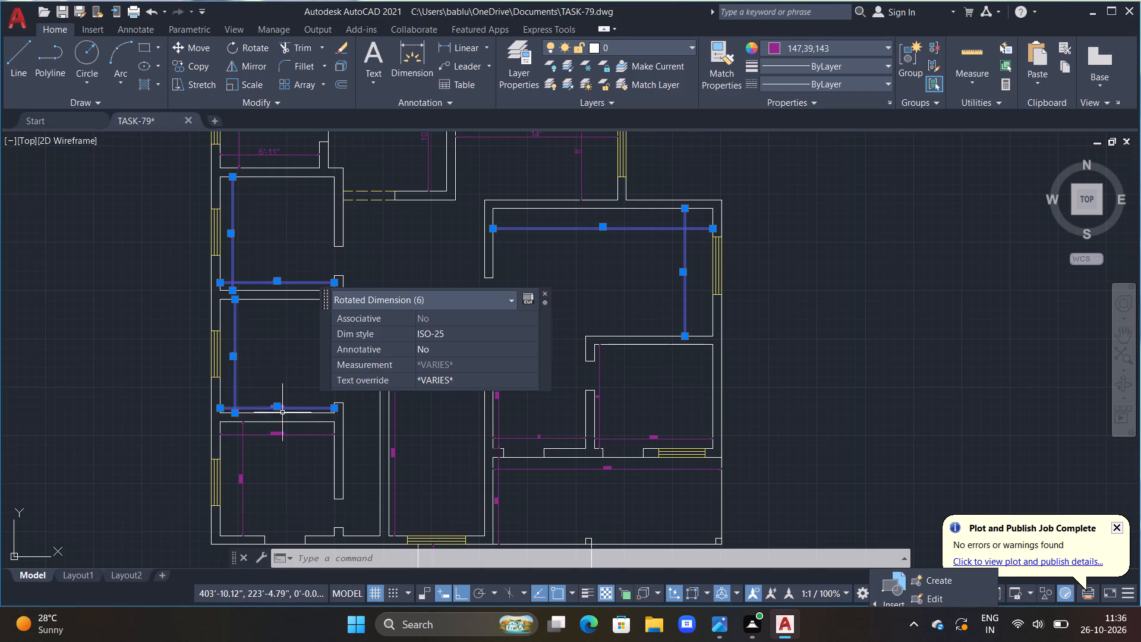
{"action": "double_click", "coordinate": [279, 436]}
{"action": "left_click", "coordinate": [244, 479]}
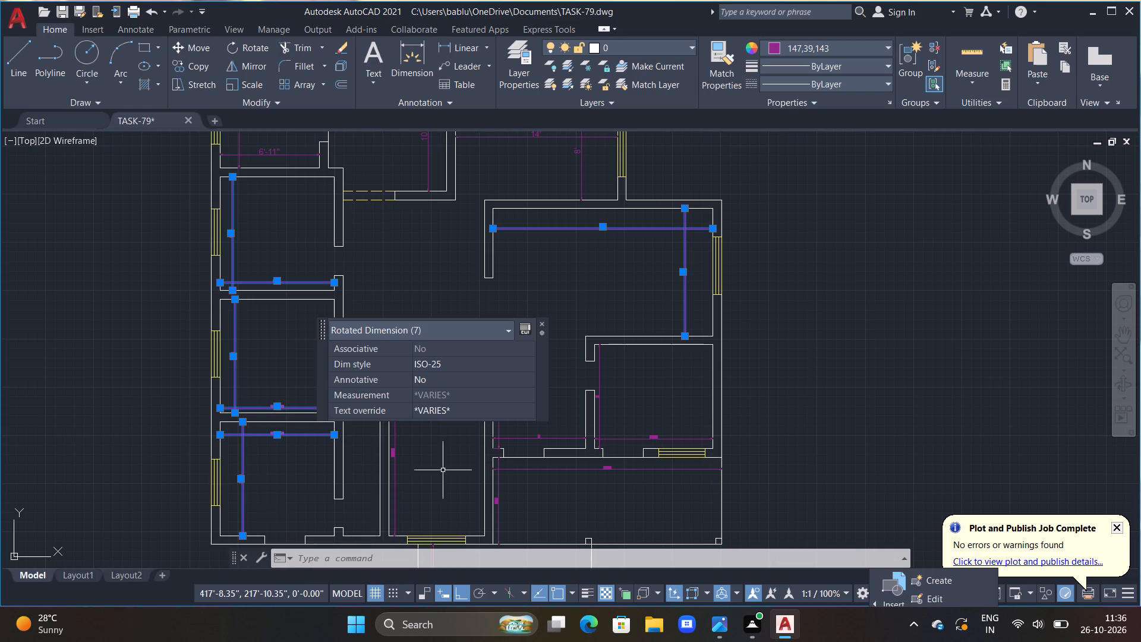
Add the width and height dimensions of the south-central room, the two adjoining southeast rooms and the southeast veranda to the selection.
{"action": "middle_click_drag", "start_coordinate": [443, 470], "coordinate": [368, 432]}
{"action": "scroll", "coordinate": [360, 481], "scroll_direction": "up", "scroll_amount": 1}
{"action": "middle_click_drag", "start_coordinate": [365, 481], "coordinate": [307, 482]}
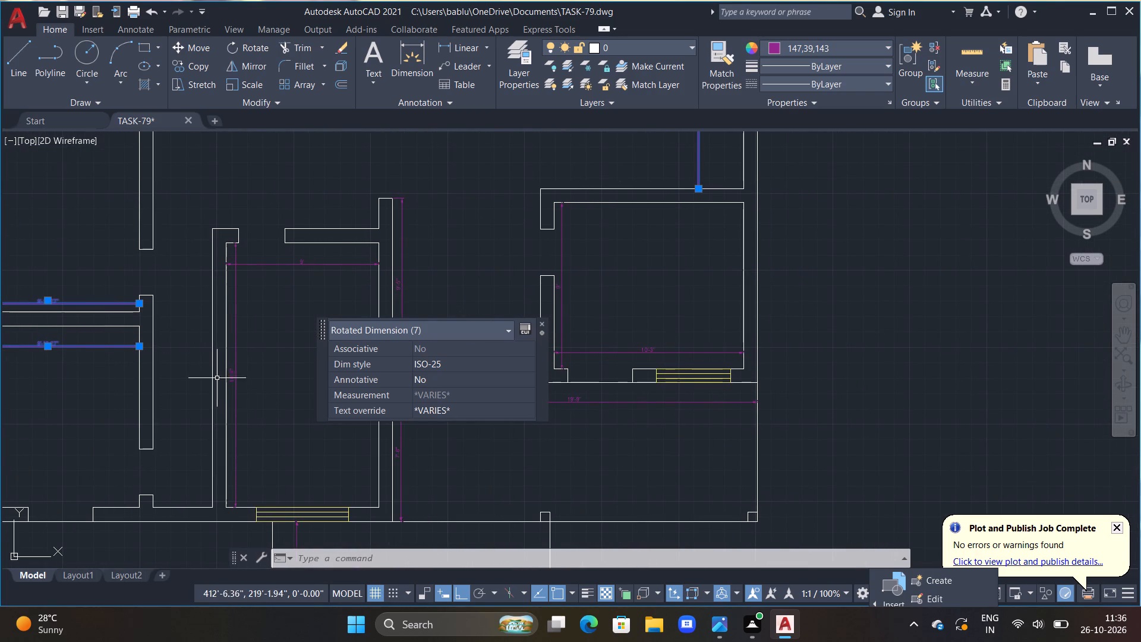
{"action": "left_click", "coordinate": [235, 391]}
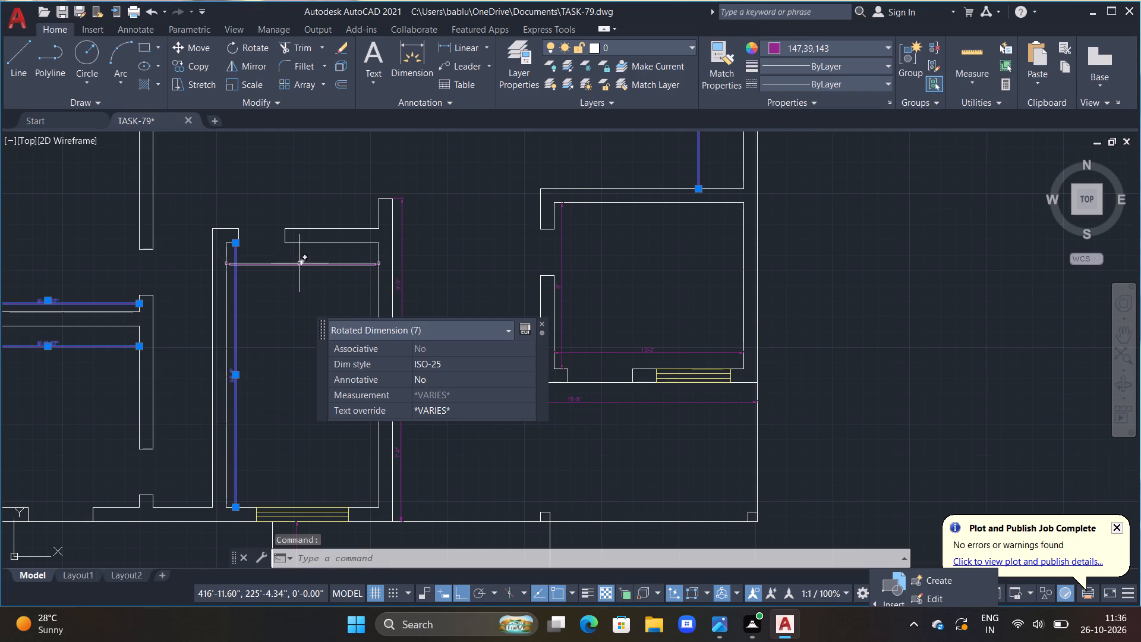
{"action": "left_click", "coordinate": [300, 262]}
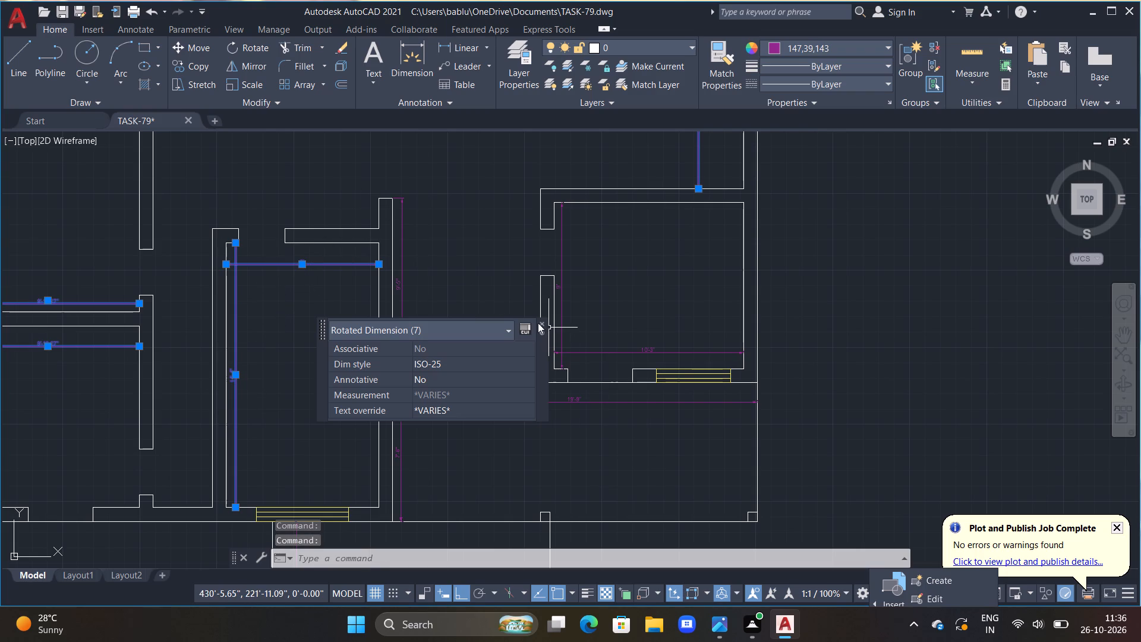
{"action": "left_click", "coordinate": [541, 323]}
{"action": "left_click", "coordinate": [400, 294]}
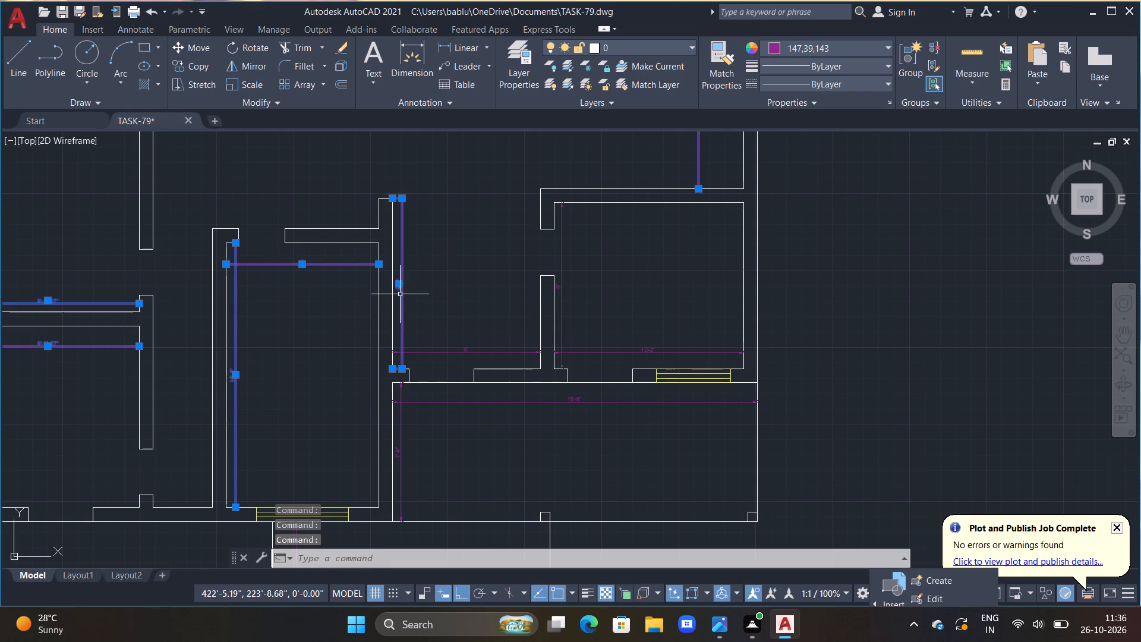
{"action": "left_click_drag", "start_coordinate": [472, 353], "coordinate": [474, 358]}
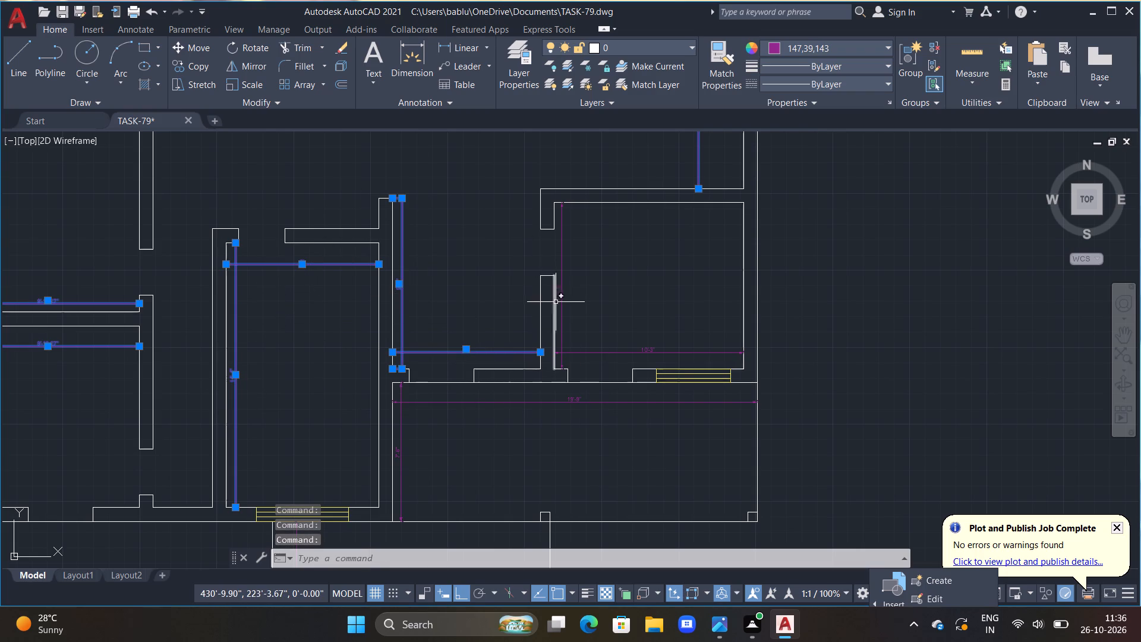
{"action": "left_click", "coordinate": [556, 287]}
{"action": "left_click", "coordinate": [623, 354]}
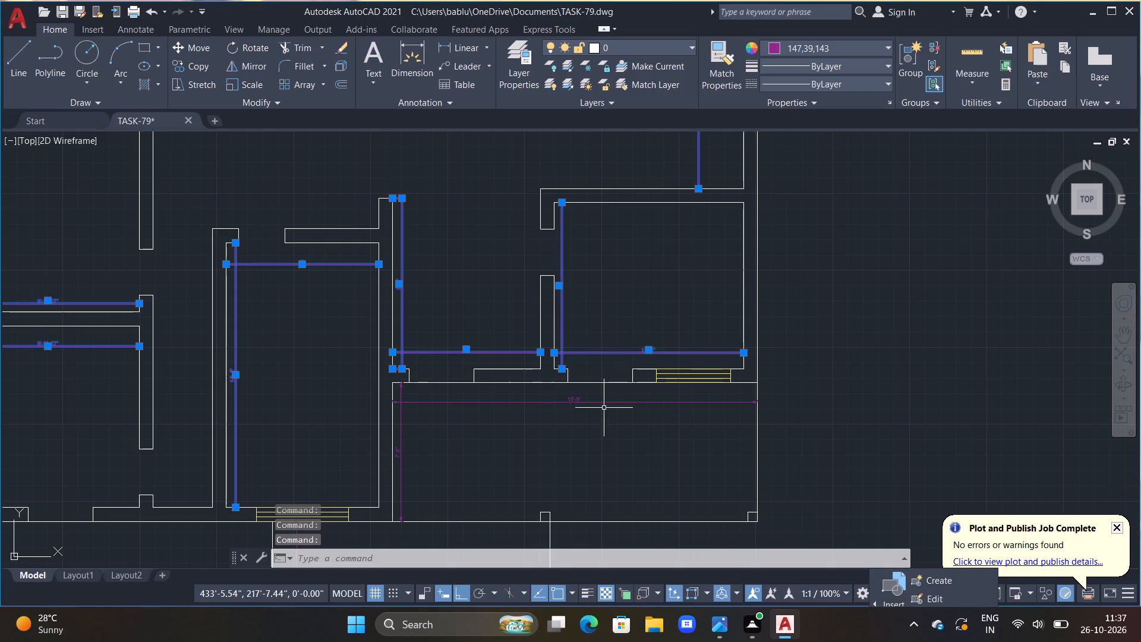
{"action": "left_click", "coordinate": [595, 401]}
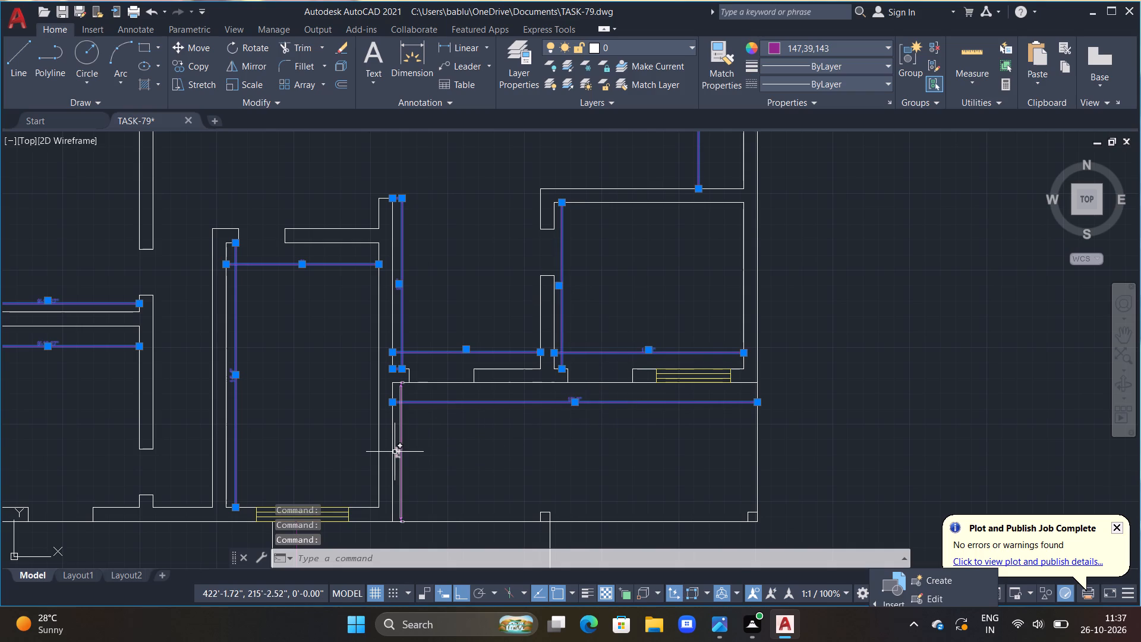
{"action": "double_click", "coordinate": [396, 452]}
Set the text height of the selected west, east and southern room dimensions to 6" and clear the selection.
{"action": "right_click", "coordinate": [398, 452]}
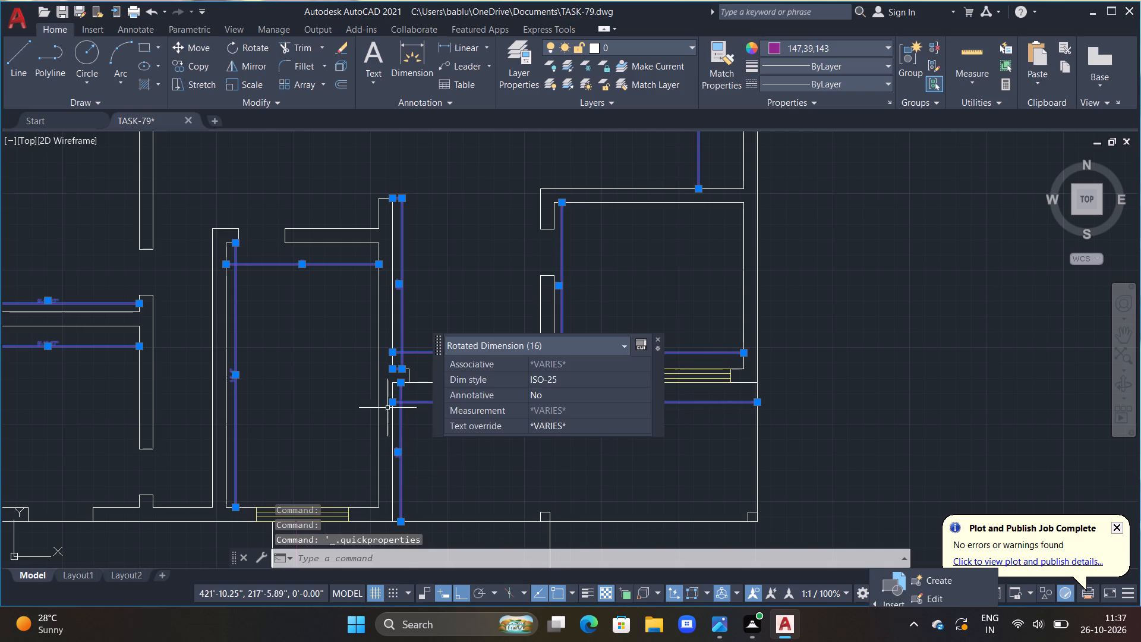
{"action": "right_click_drag", "start_coordinate": [315, 366], "coordinate": [315, 374]}
{"action": "left_click", "coordinate": [369, 581]}
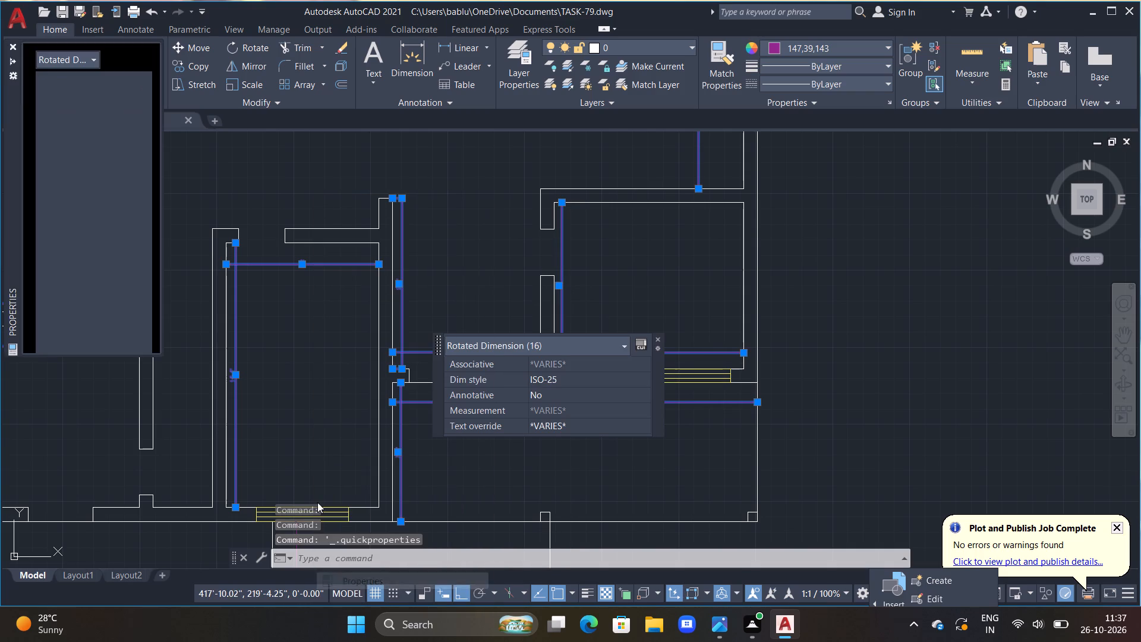
{"action": "scroll", "coordinate": [93, 155], "scroll_direction": "down", "scroll_amount": 4}
{"action": "scroll", "coordinate": [100, 204], "scroll_direction": "down", "scroll_amount": 2}
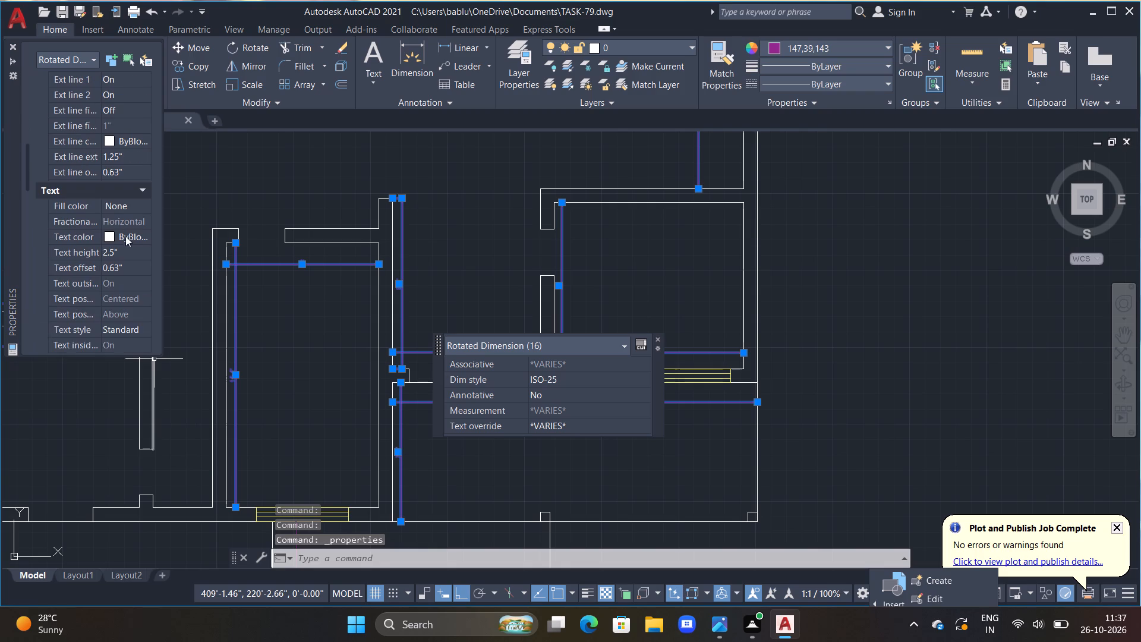
{"action": "double_click", "coordinate": [129, 244]}
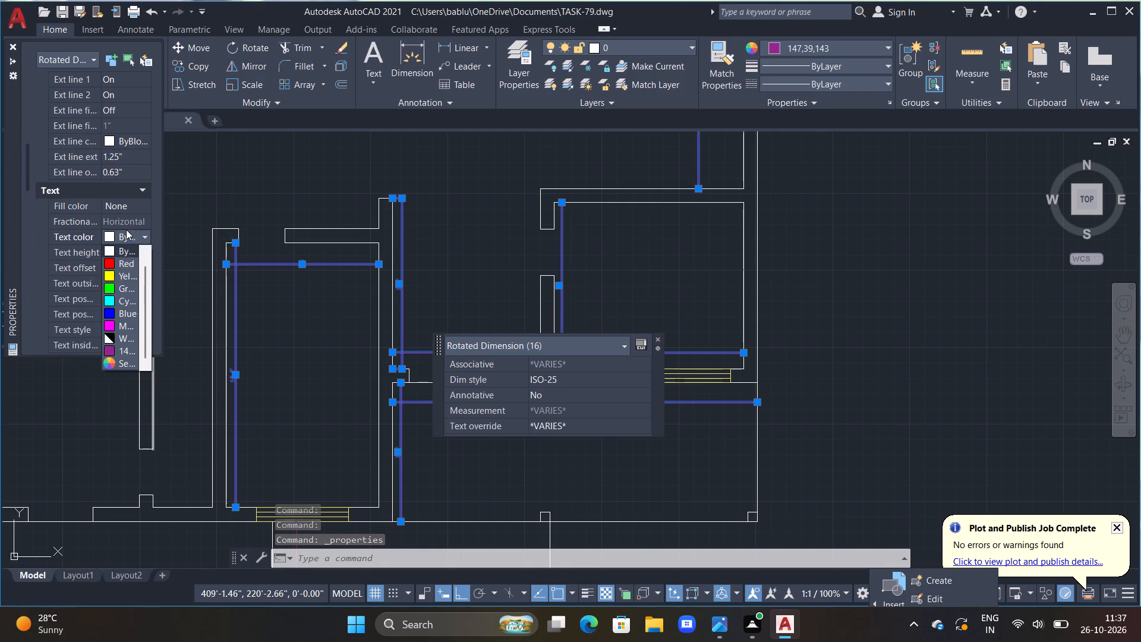
{"action": "triple_click", "coordinate": [142, 237]}
{"action": "left_click", "coordinate": [131, 249]}
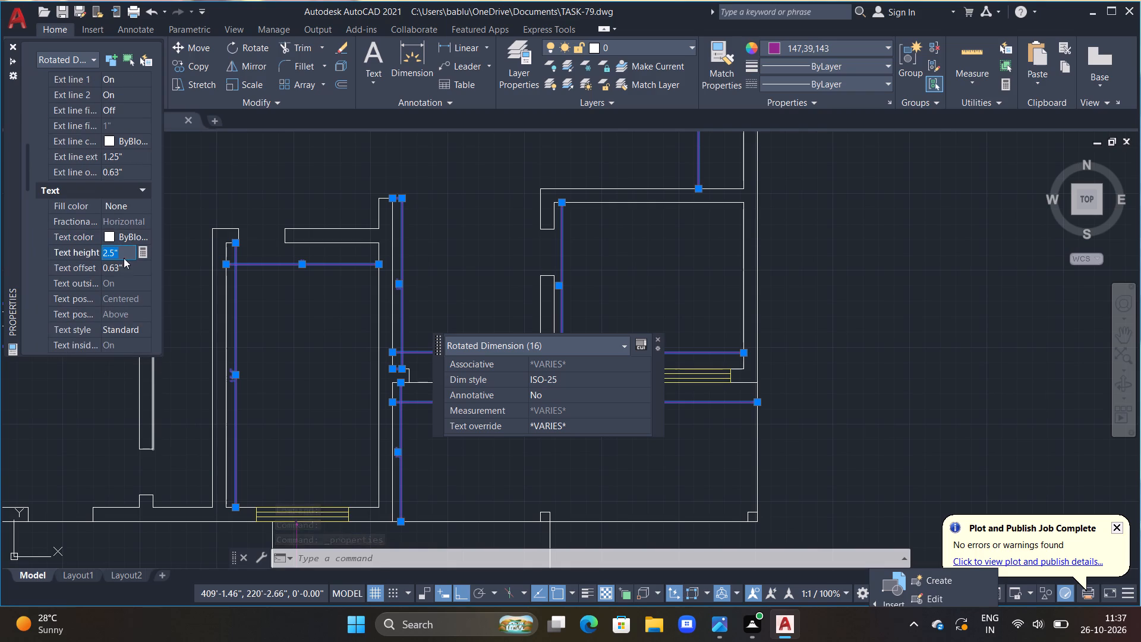
{"action": "key", "text": "BackSpace"}
{"action": "type", "text": "6\""}
{"action": "key", "text": "Return"}
{"action": "key", "text": "backslash"}
{"action": "key", "text": "Escape"}
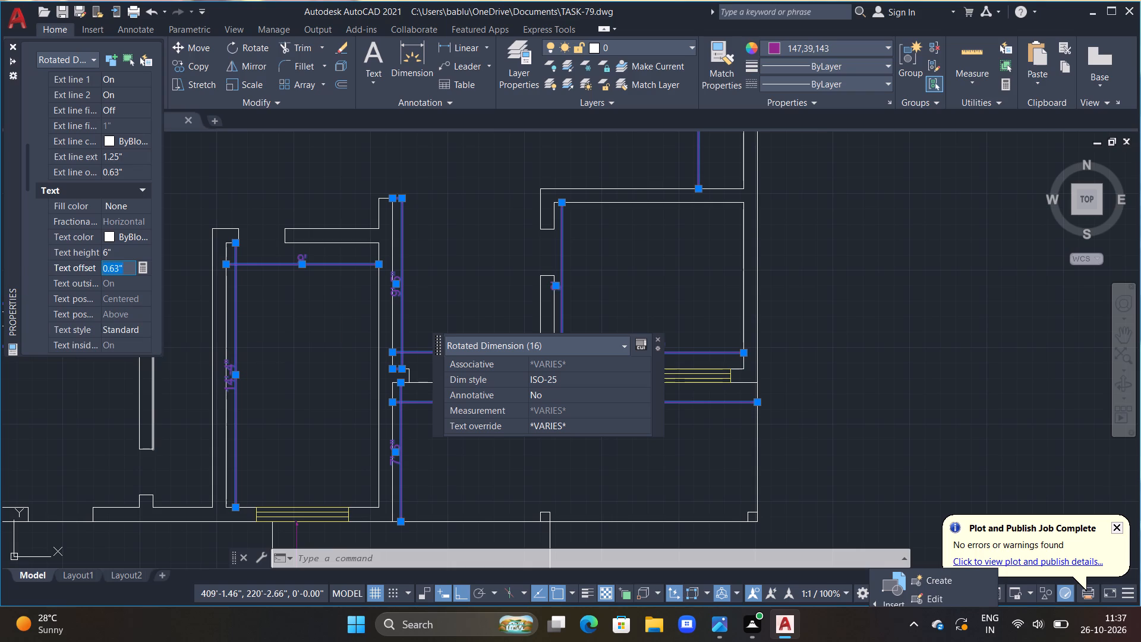
{"action": "left_click", "coordinate": [16, 46]}
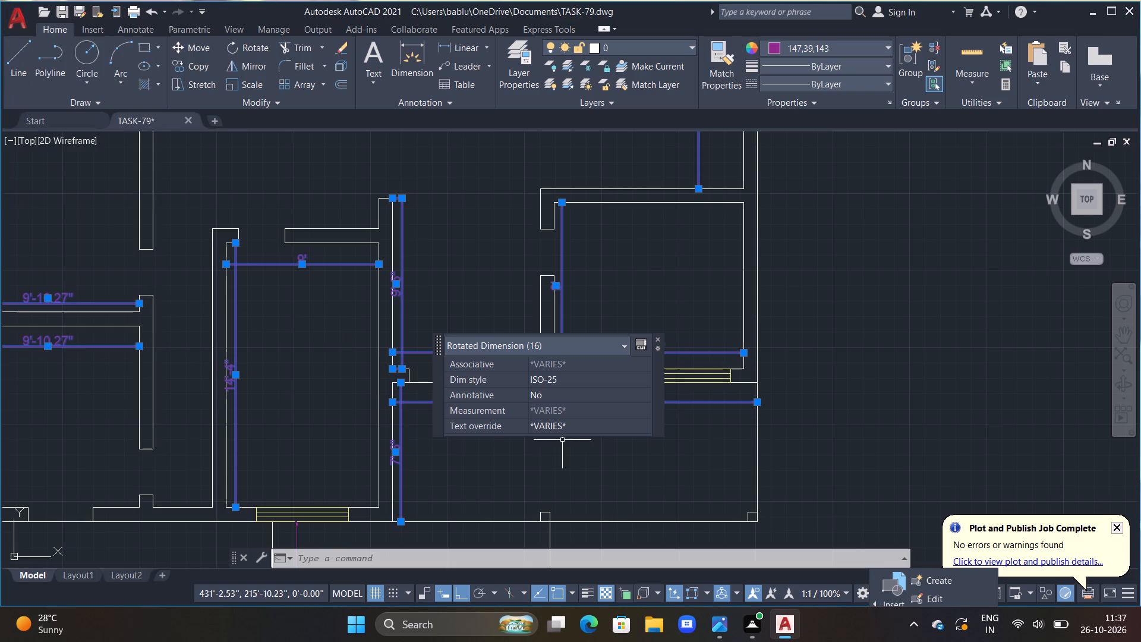
{"action": "left_click", "coordinate": [657, 336]}
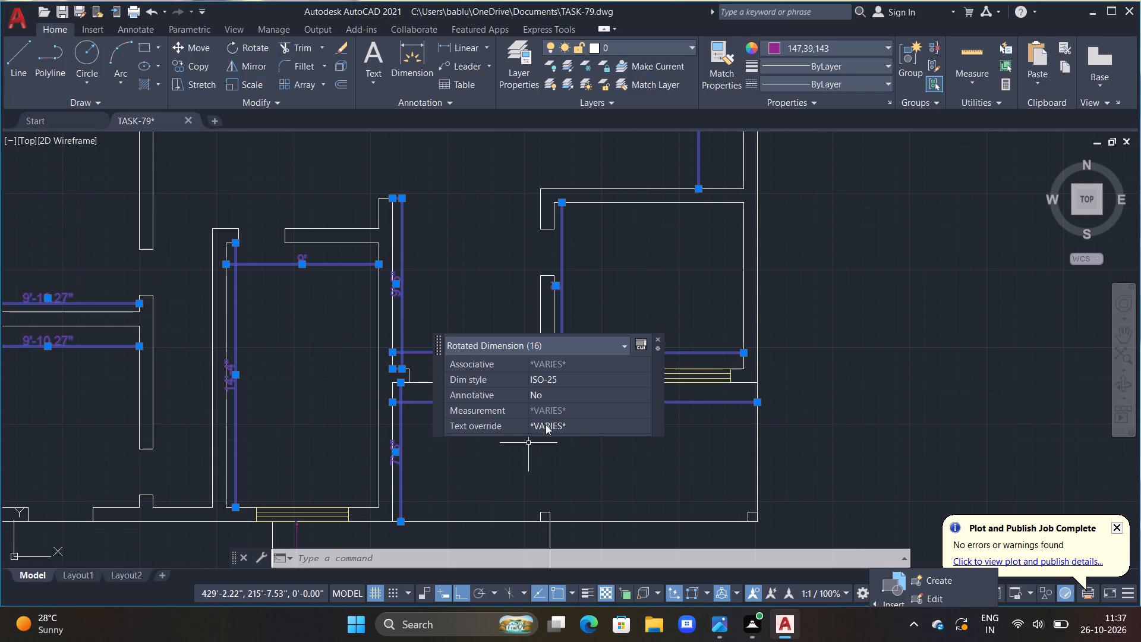
{"action": "left_click", "coordinate": [655, 338]}
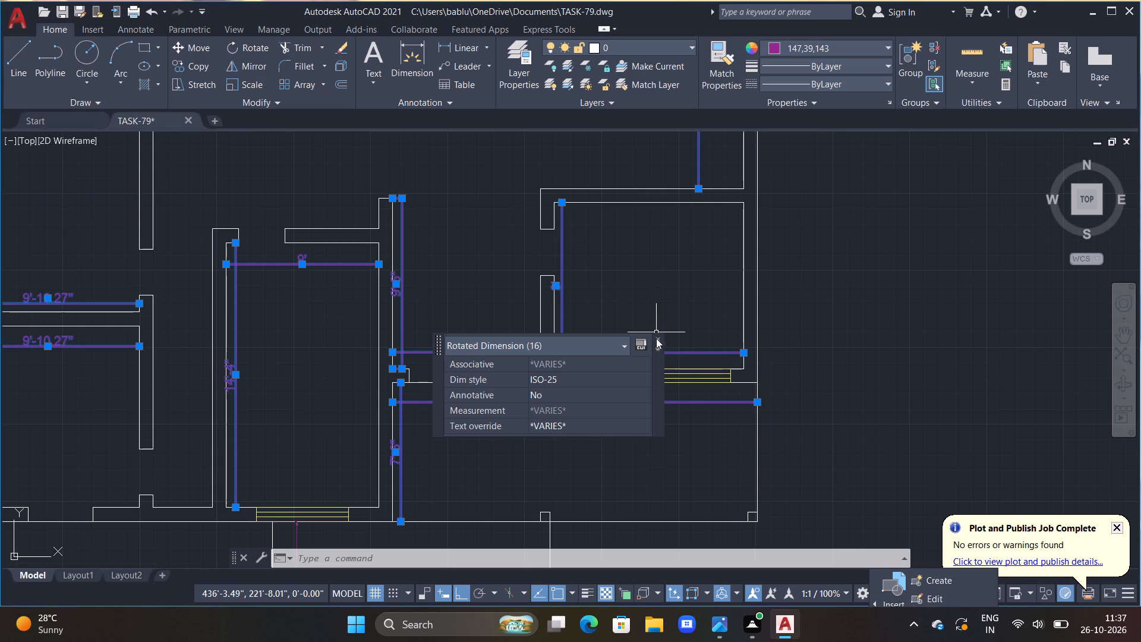
{"action": "left_click", "coordinate": [656, 338]}
{"action": "key", "text": "Escape"}
{"action": "key", "text": "Escape"}
Examine the dimension text in the front porch, the northern rooms and the south-central room for size and legibility.
{"action": "scroll", "coordinate": [455, 410], "scroll_direction": "down", "scroll_amount": 3}
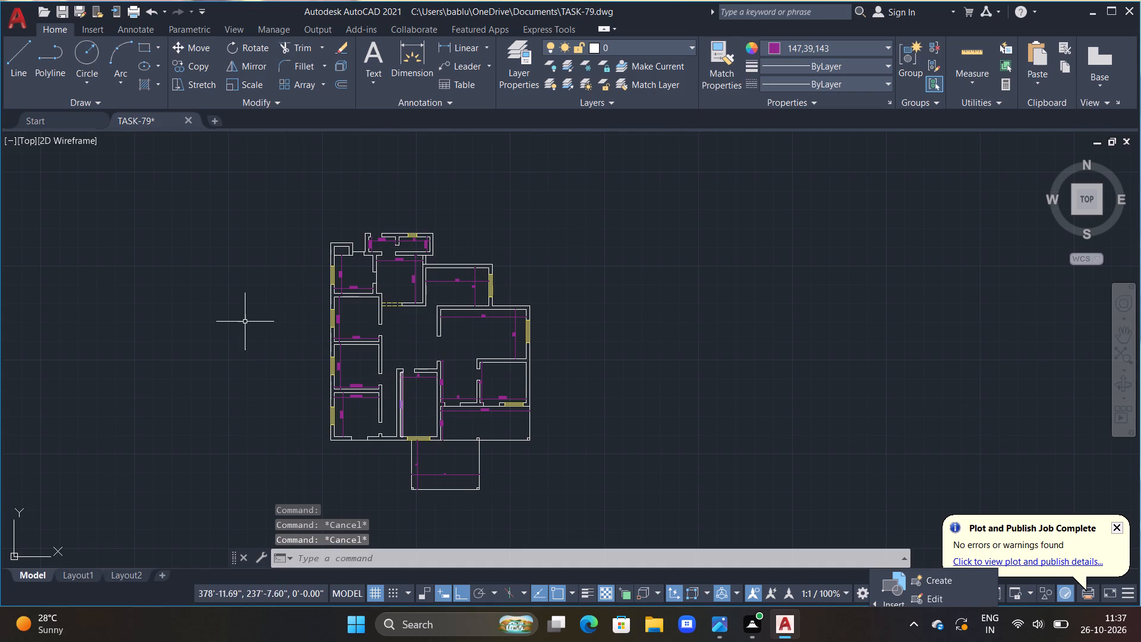
{"action": "middle_click_drag", "start_coordinate": [331, 393], "coordinate": [376, 306]}
{"action": "scroll", "coordinate": [374, 357], "scroll_direction": "up", "scroll_amount": 2}
{"action": "middle_click_drag", "start_coordinate": [446, 306], "coordinate": [350, 317]}
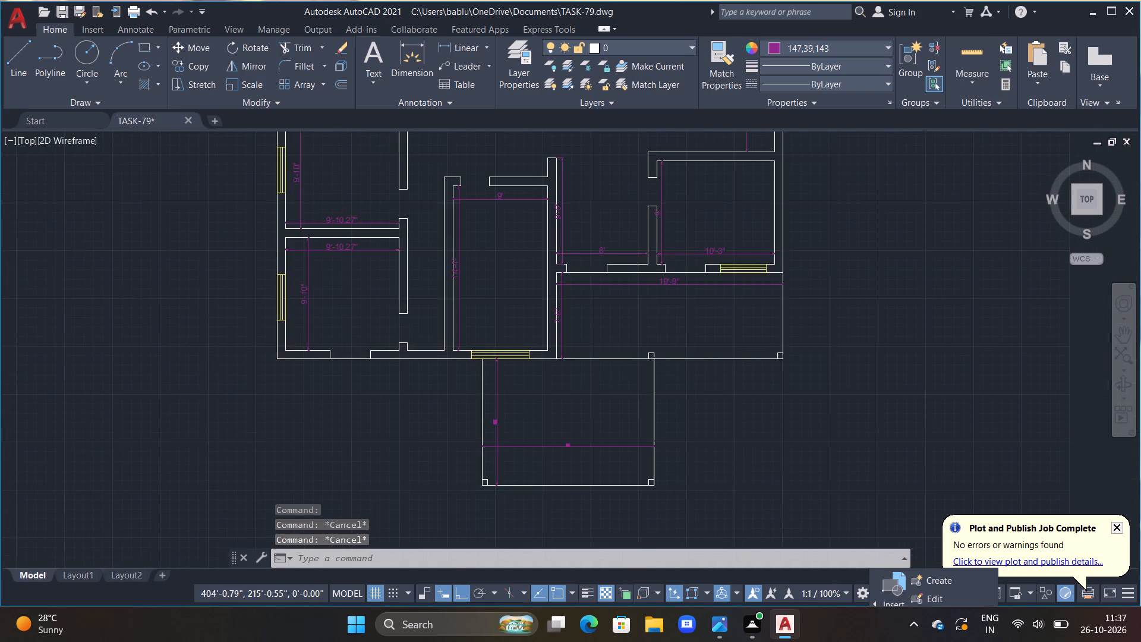
{"action": "scroll", "coordinate": [486, 421], "scroll_direction": "up", "scroll_amount": 2}
{"action": "middle_click_drag", "start_coordinate": [534, 427], "coordinate": [490, 321]}
{"action": "scroll", "coordinate": [468, 446], "scroll_direction": "up", "scroll_amount": 1}
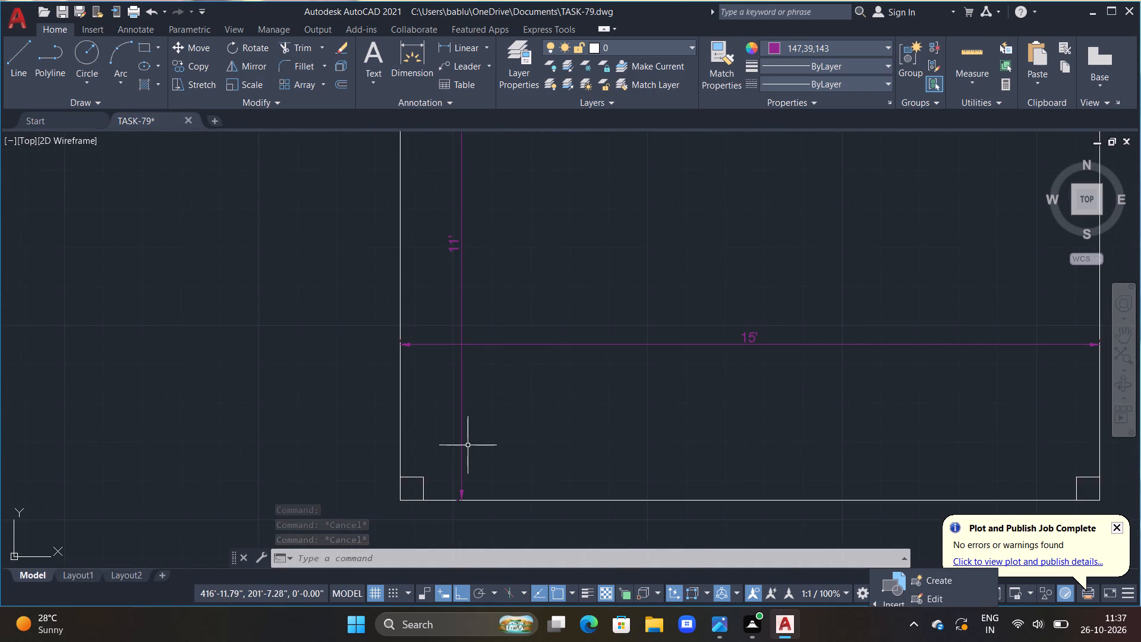
{"action": "scroll", "coordinate": [468, 445], "scroll_direction": "down", "scroll_amount": 2}
{"action": "scroll", "coordinate": [489, 381], "scroll_direction": "down", "scroll_amount": 2}
{"action": "middle_click_drag", "start_coordinate": [490, 411], "coordinate": [503, 451]}
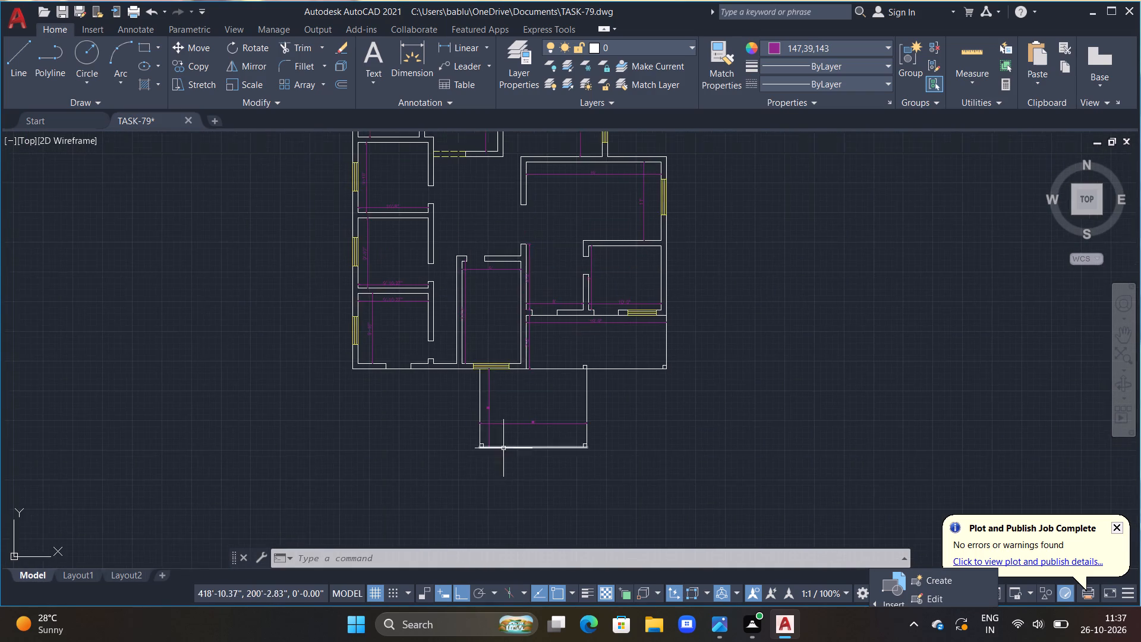
{"action": "scroll", "coordinate": [503, 448], "scroll_direction": "down", "scroll_amount": 2}
{"action": "scroll", "coordinate": [476, 300], "scroll_direction": "up", "scroll_amount": 6}
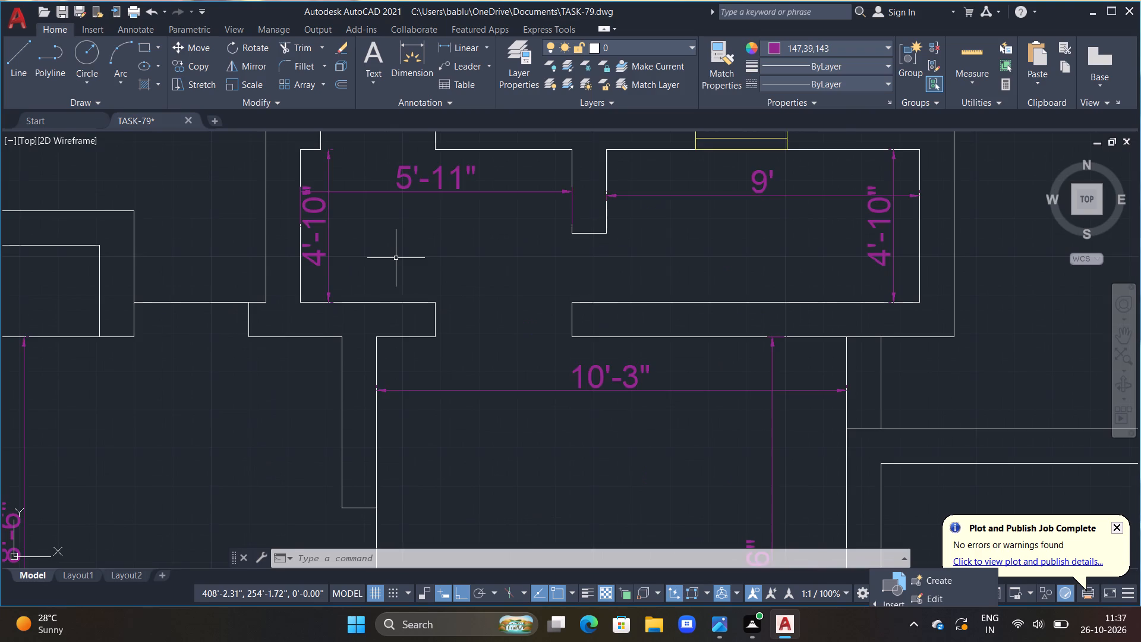
{"action": "scroll", "coordinate": [395, 258], "scroll_direction": "down", "scroll_amount": 3}
{"action": "middle_click_drag", "start_coordinate": [481, 396], "coordinate": [459, 282]}
{"action": "scroll", "coordinate": [468, 506], "scroll_direction": "up", "scroll_amount": 4}
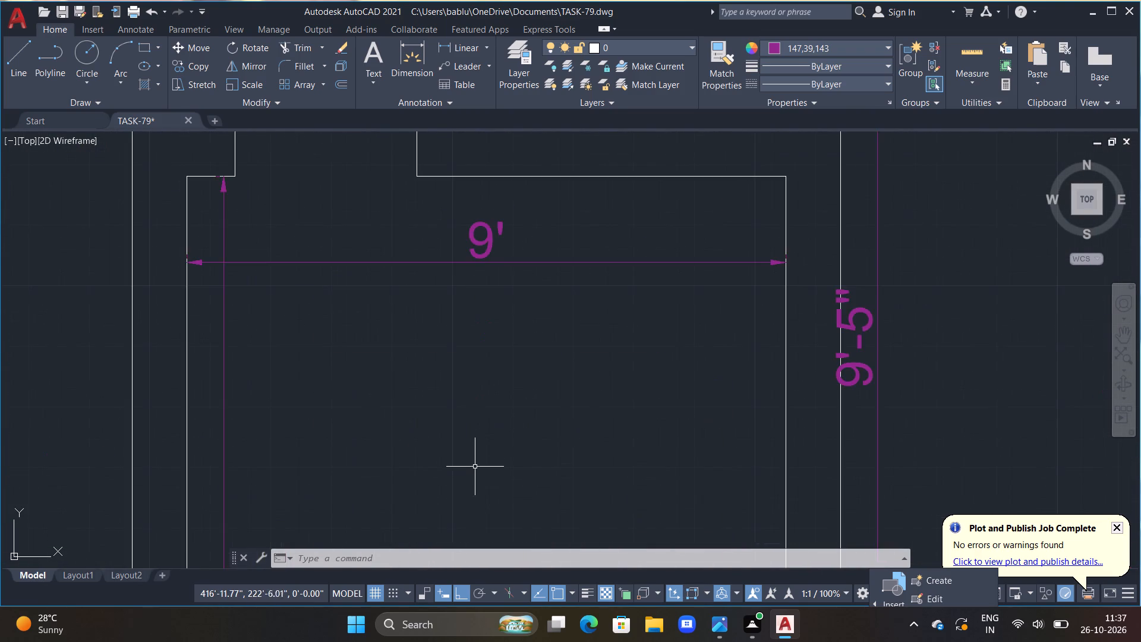
{"action": "scroll", "coordinate": [475, 455], "scroll_direction": "down", "scroll_amount": 4}
Move the vertical 4'-10" dimension of the 5'-11" wide northern room slightly east, so its text clears the west wall.
{"action": "middle_click_drag", "start_coordinate": [435, 236], "coordinate": [518, 536]}
{"action": "scroll", "coordinate": [456, 381], "scroll_direction": "up", "scroll_amount": 3}
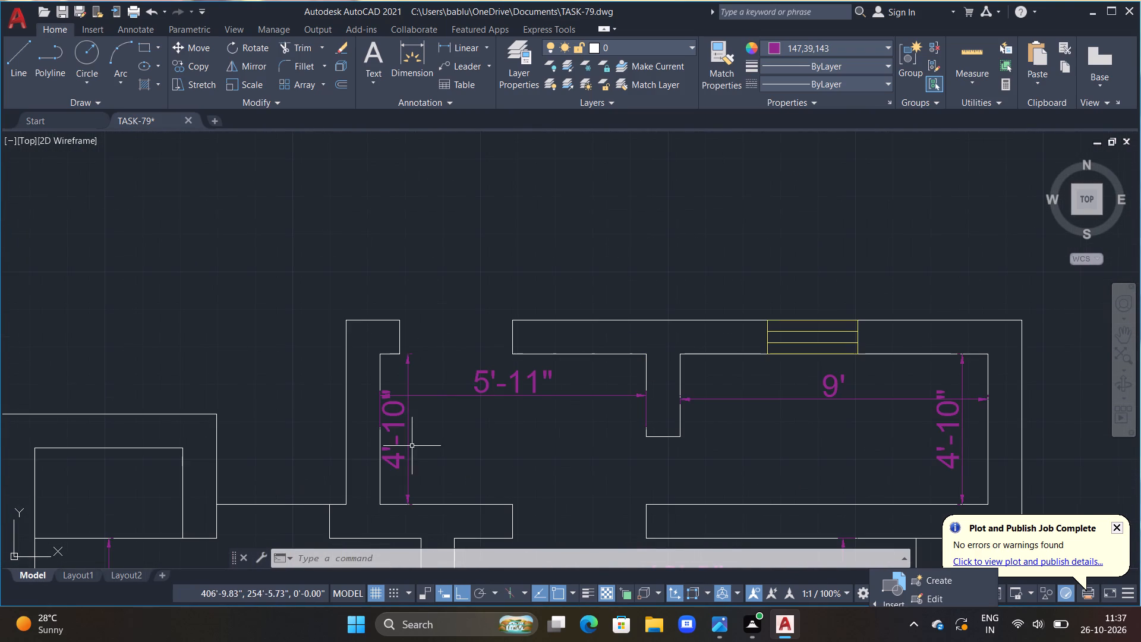
{"action": "left_click", "coordinate": [401, 430]}
{"action": "key", "text": "Escape"}
{"action": "left_click", "coordinate": [407, 439]}
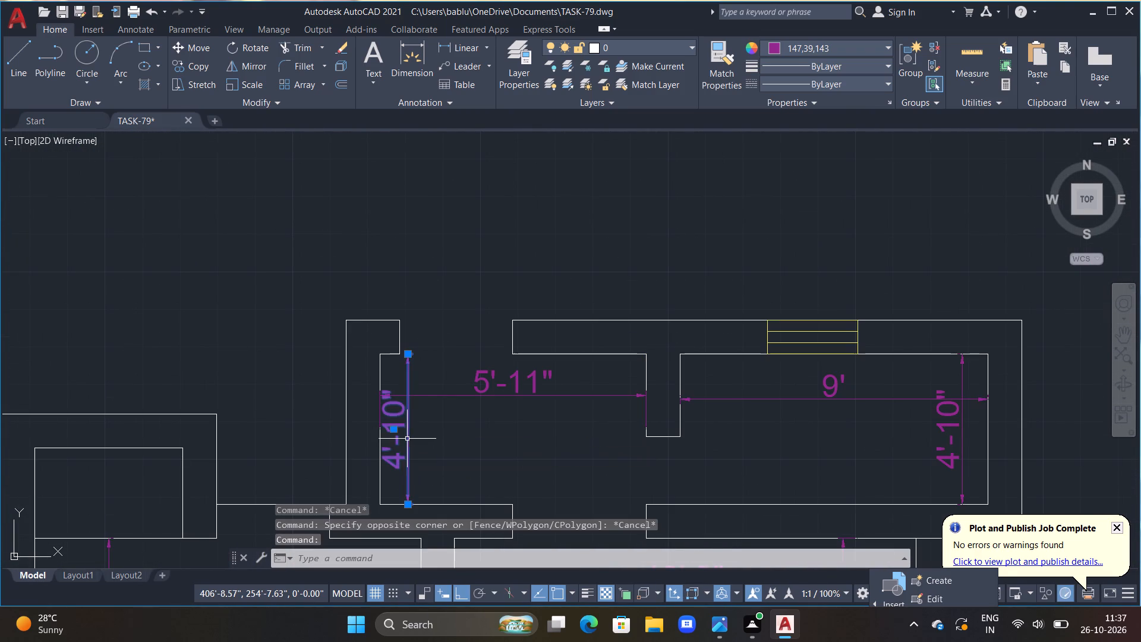
{"action": "left_click", "coordinate": [395, 431]}
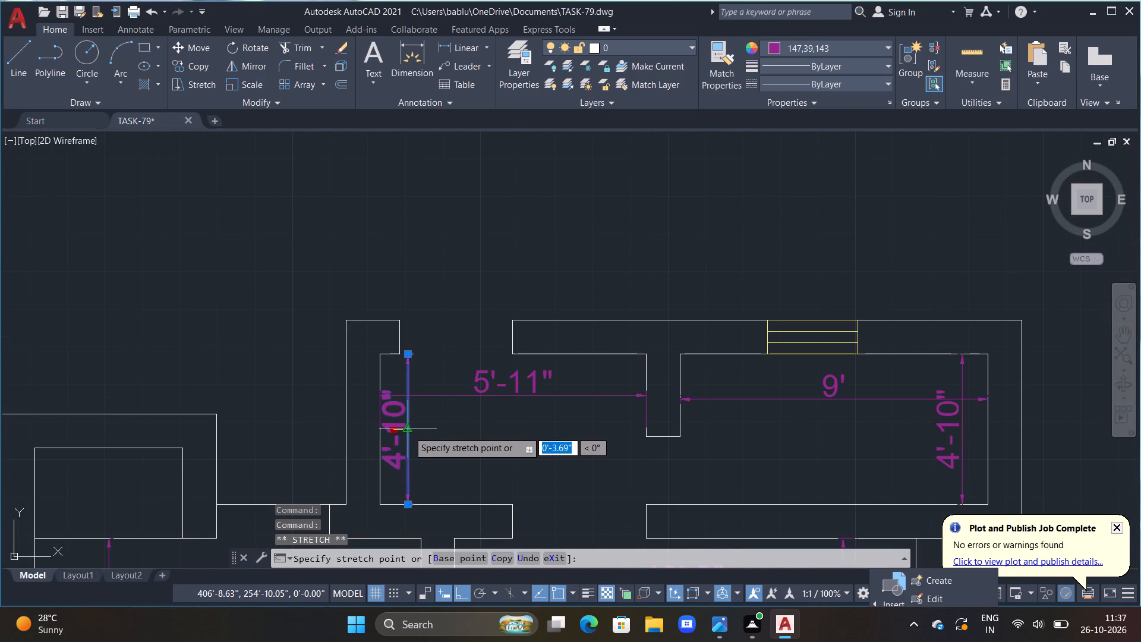
{"action": "double_click", "coordinate": [414, 431]}
{"action": "left_click", "coordinate": [410, 430]}
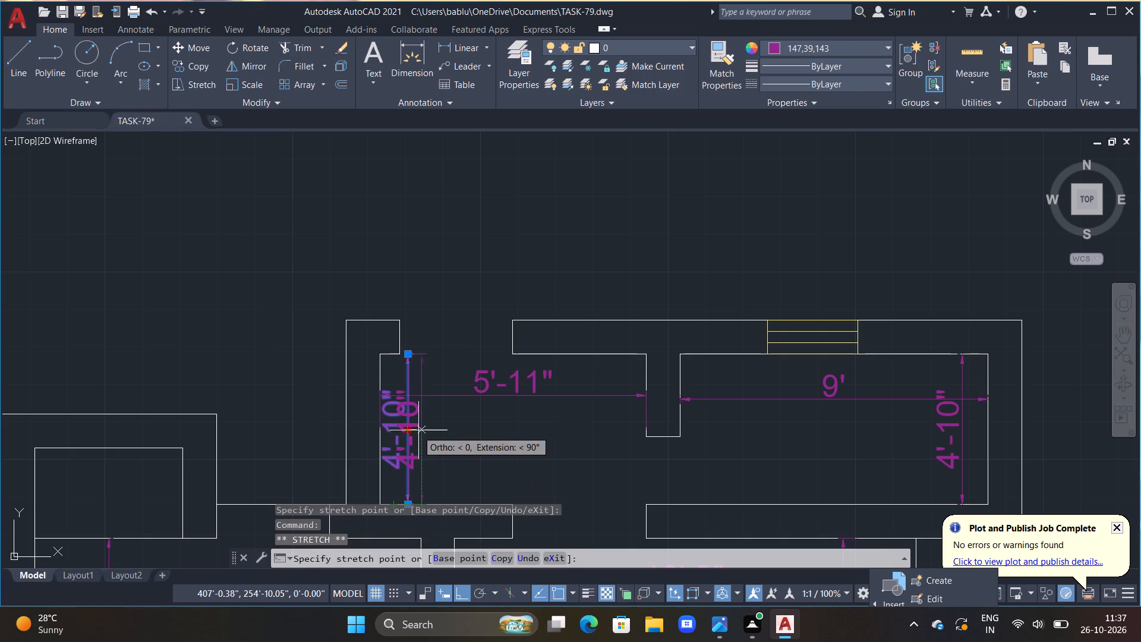
{"action": "double_click", "coordinate": [421, 431]}
{"action": "key", "text": "Escape"}
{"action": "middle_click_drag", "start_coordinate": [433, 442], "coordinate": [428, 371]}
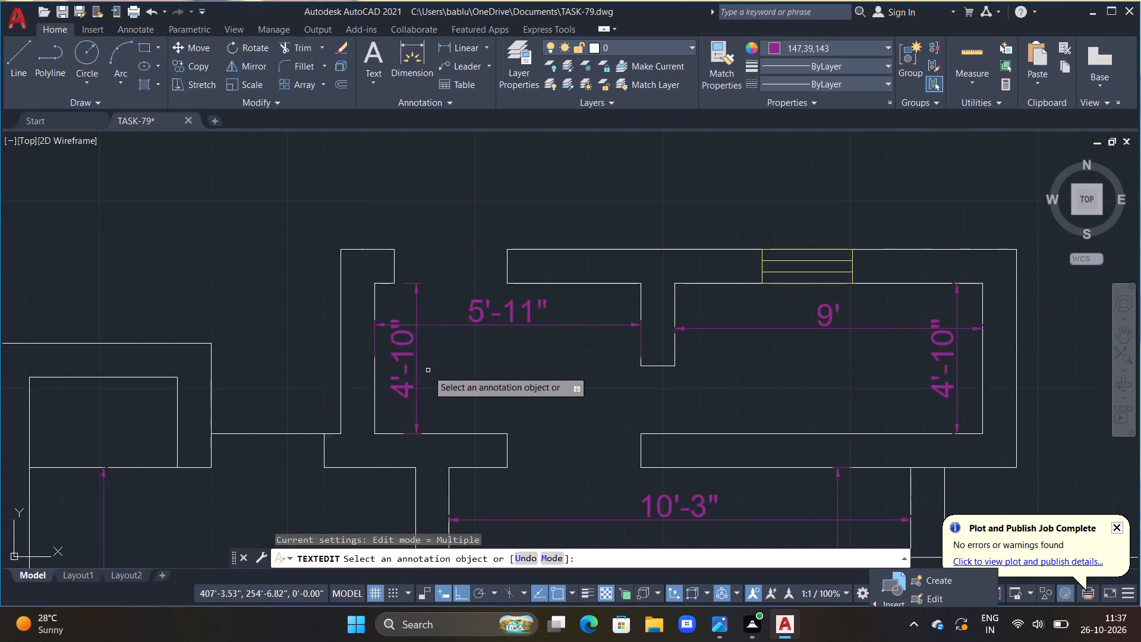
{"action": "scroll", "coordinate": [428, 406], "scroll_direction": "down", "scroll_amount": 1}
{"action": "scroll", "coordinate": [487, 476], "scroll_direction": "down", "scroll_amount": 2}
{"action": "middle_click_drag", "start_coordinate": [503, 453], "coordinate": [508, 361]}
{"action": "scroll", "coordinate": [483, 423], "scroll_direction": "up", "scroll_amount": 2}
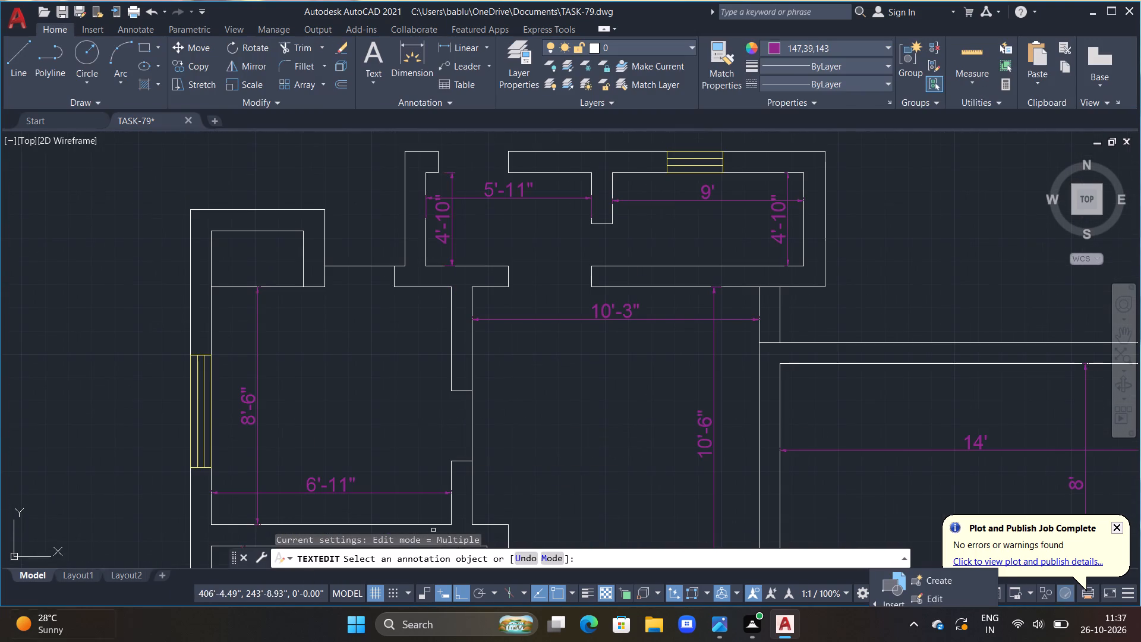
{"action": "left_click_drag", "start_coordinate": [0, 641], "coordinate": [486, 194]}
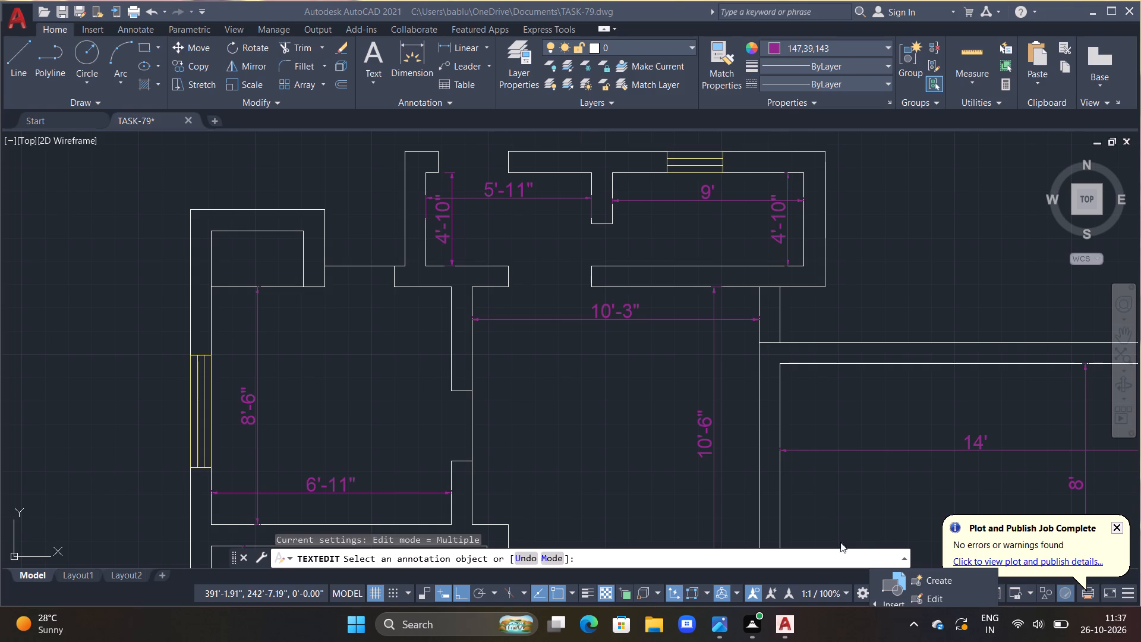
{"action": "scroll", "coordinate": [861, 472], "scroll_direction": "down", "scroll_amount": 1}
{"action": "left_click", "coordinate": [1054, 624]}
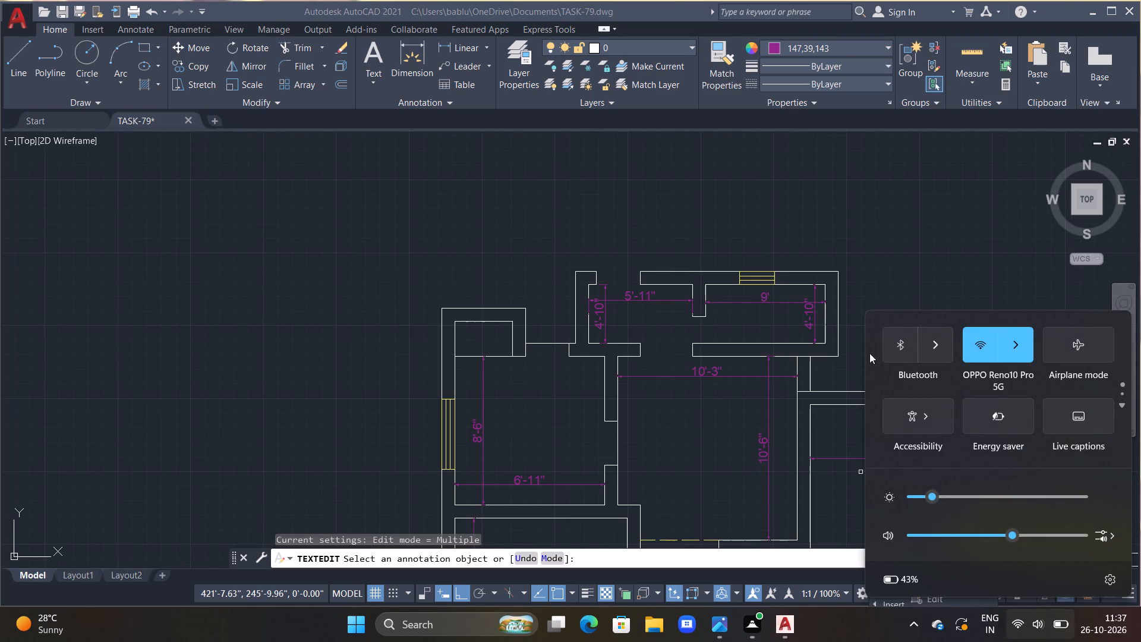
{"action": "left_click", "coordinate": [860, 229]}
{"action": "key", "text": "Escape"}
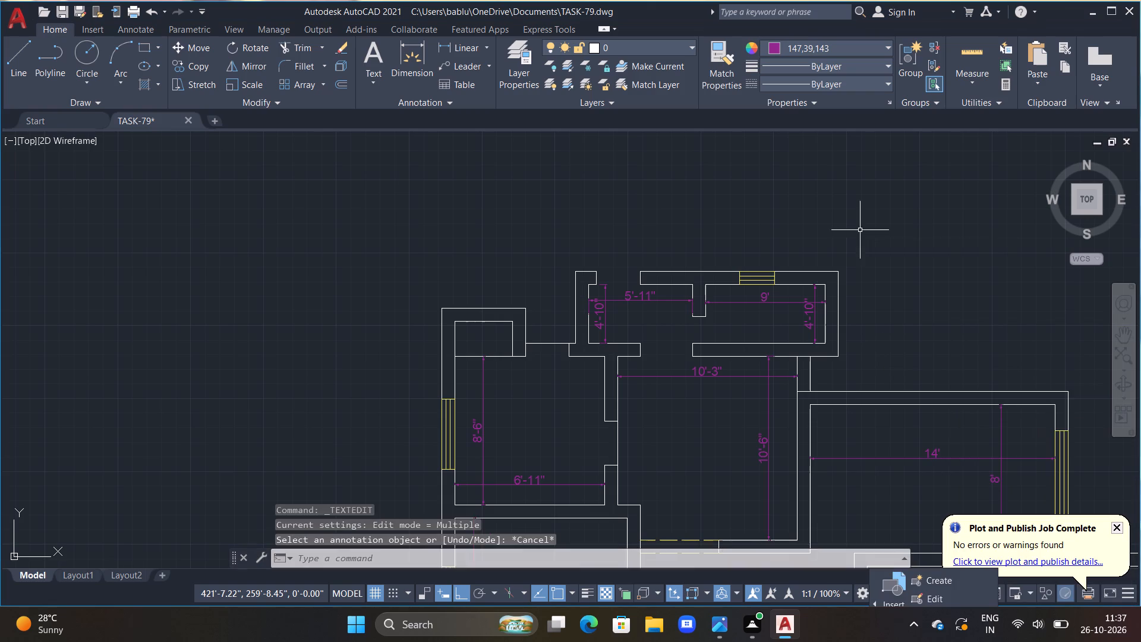
Review the placement and readability of the dimensions across the whole floor plan.
{"action": "middle_click_drag", "start_coordinate": [758, 399], "coordinate": [586, 222]}
{"action": "scroll", "coordinate": [583, 252], "scroll_direction": "down", "scroll_amount": 1}
{"action": "middle_click_drag", "start_coordinate": [589, 351], "coordinate": [519, 297]}
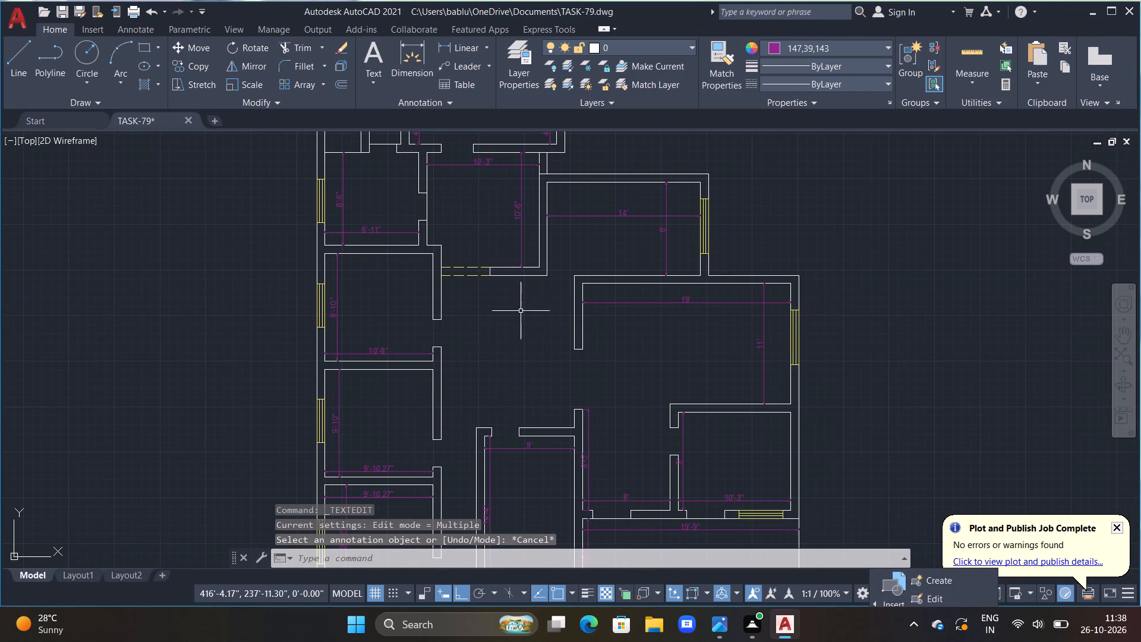
{"action": "middle_click_drag", "start_coordinate": [528, 287], "coordinate": [512, 357]}
{"action": "scroll", "coordinate": [516, 386], "scroll_direction": "down", "scroll_amount": 1}
{"action": "key", "text": "Escape"}
{"action": "key", "text": "Escape"}
{"action": "key", "text": "Escape"}
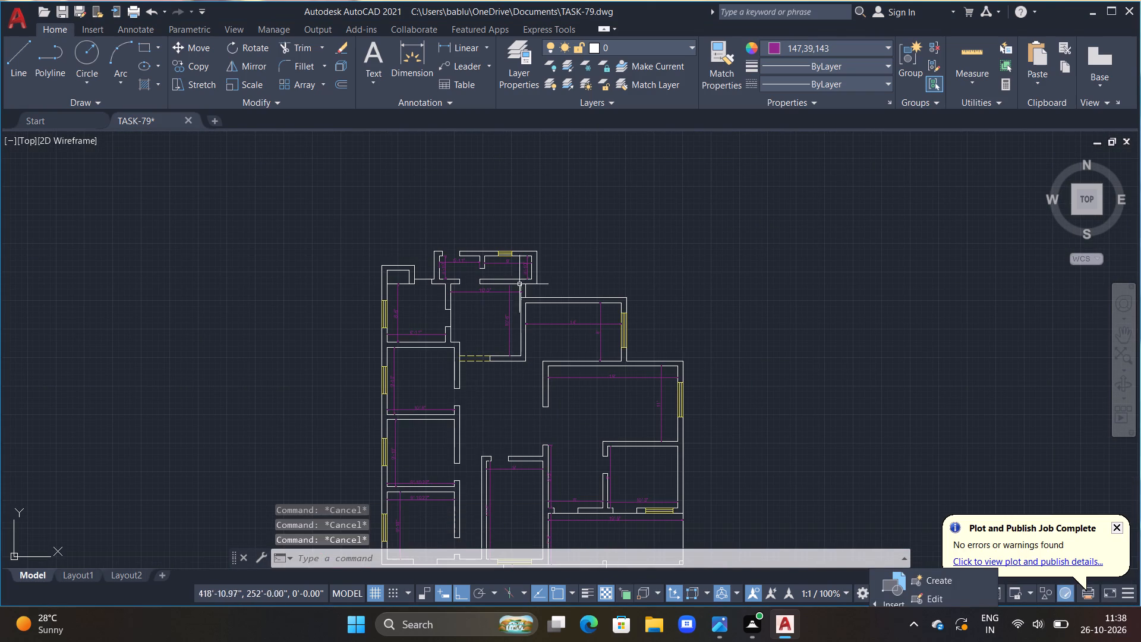
{"action": "scroll", "coordinate": [481, 285], "scroll_direction": "up", "scroll_amount": 1}
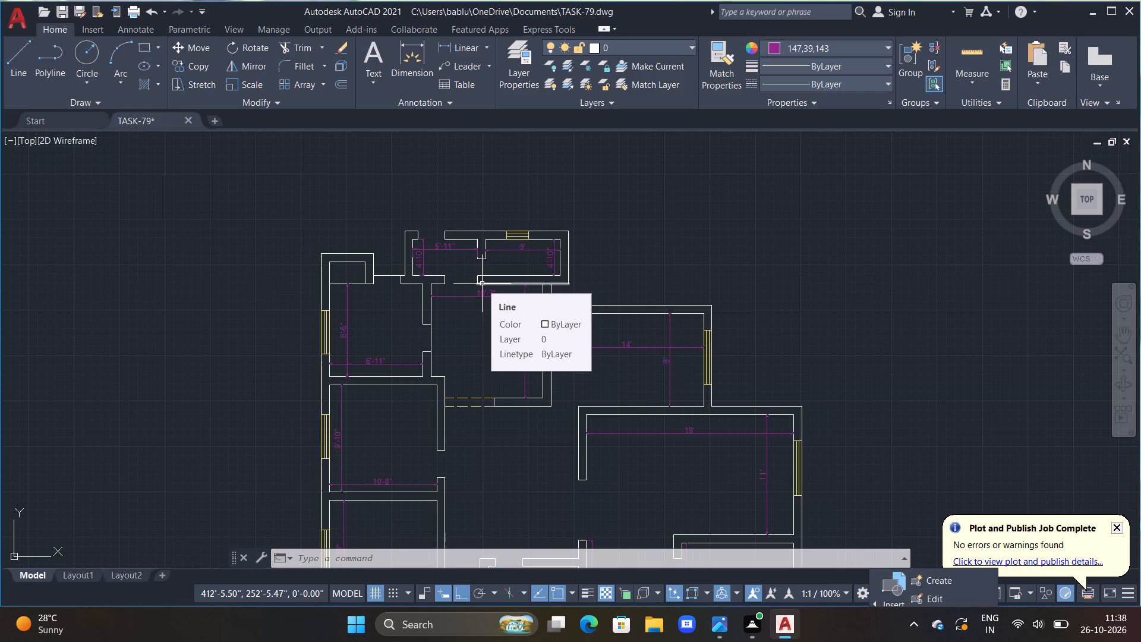
{"action": "key", "text": "Escape"}
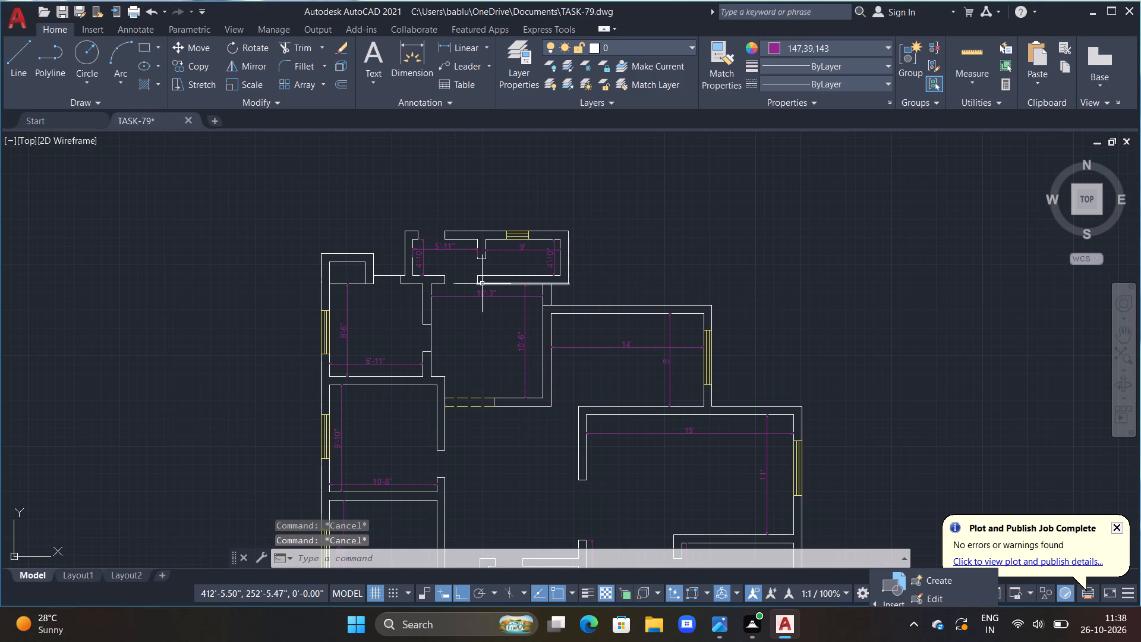
Examine the northern rooms, their wall openings and the northwest niche for layout and dimension legibility.
{"action": "key", "text": "Escape"}
{"action": "key", "text": "Escape"}
{"action": "scroll", "coordinate": [823, 163], "scroll_direction": "up", "scroll_amount": 1}
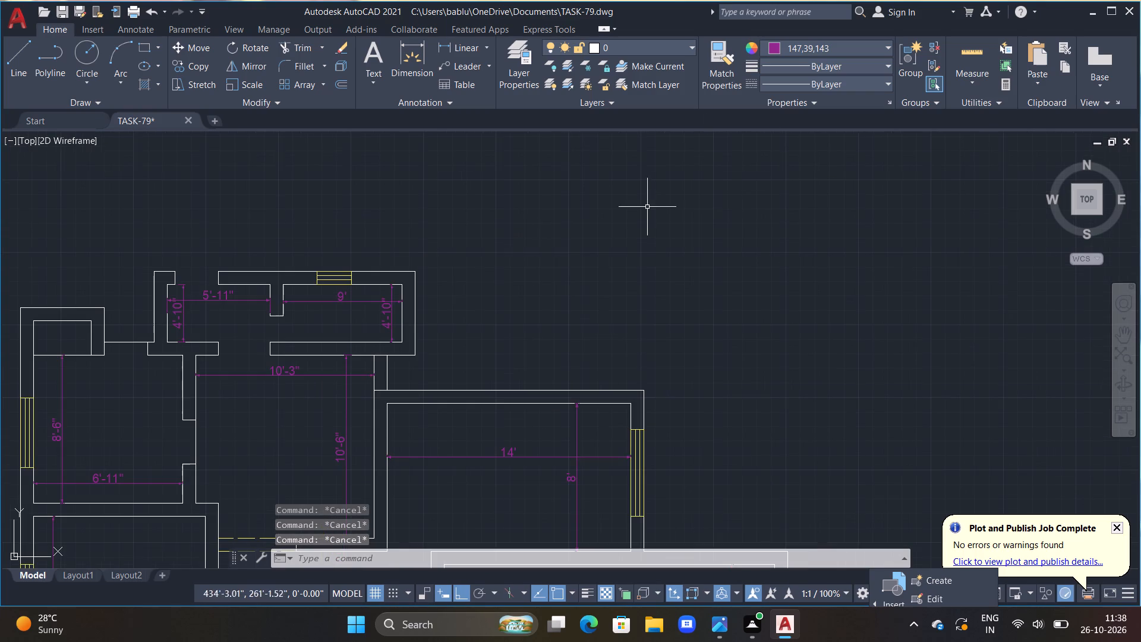
{"action": "middle_click_drag", "start_coordinate": [276, 354], "coordinate": [437, 290]}
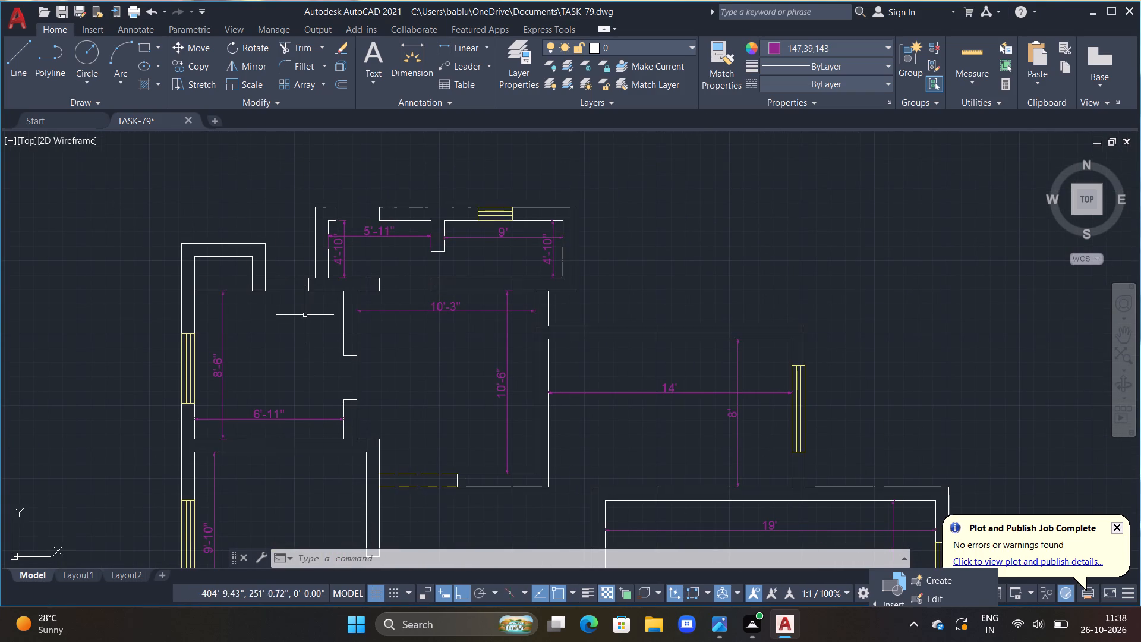
{"action": "middle_click_drag", "start_coordinate": [340, 337], "coordinate": [336, 320]}
{"action": "scroll", "coordinate": [338, 322], "scroll_direction": "up", "scroll_amount": 1}
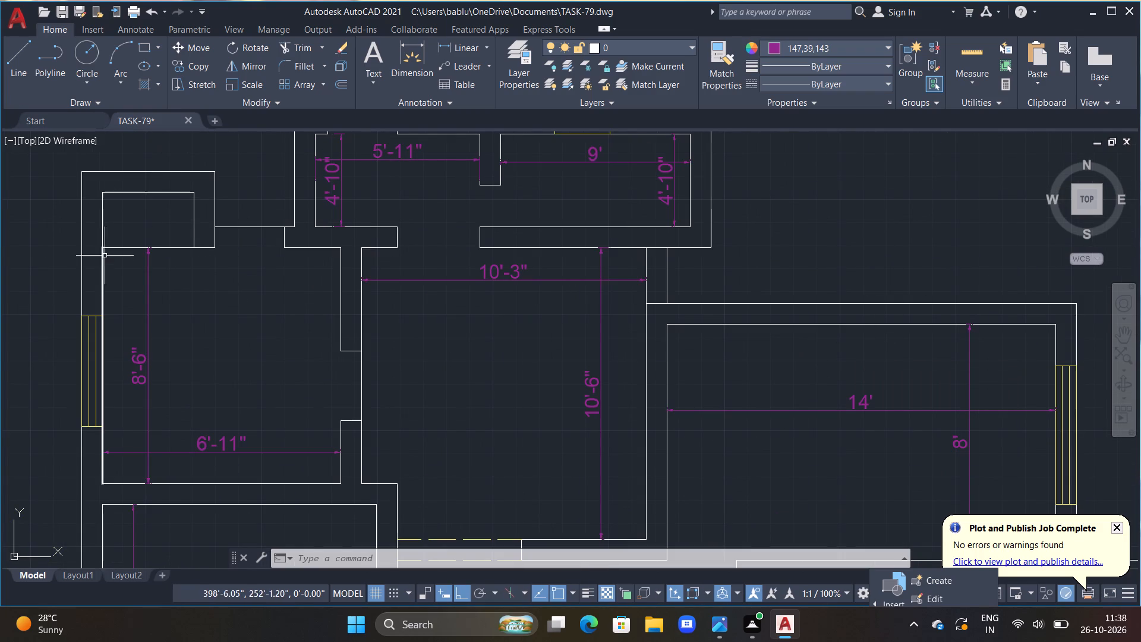
{"action": "middle_click_drag", "start_coordinate": [229, 203], "coordinate": [215, 192]}
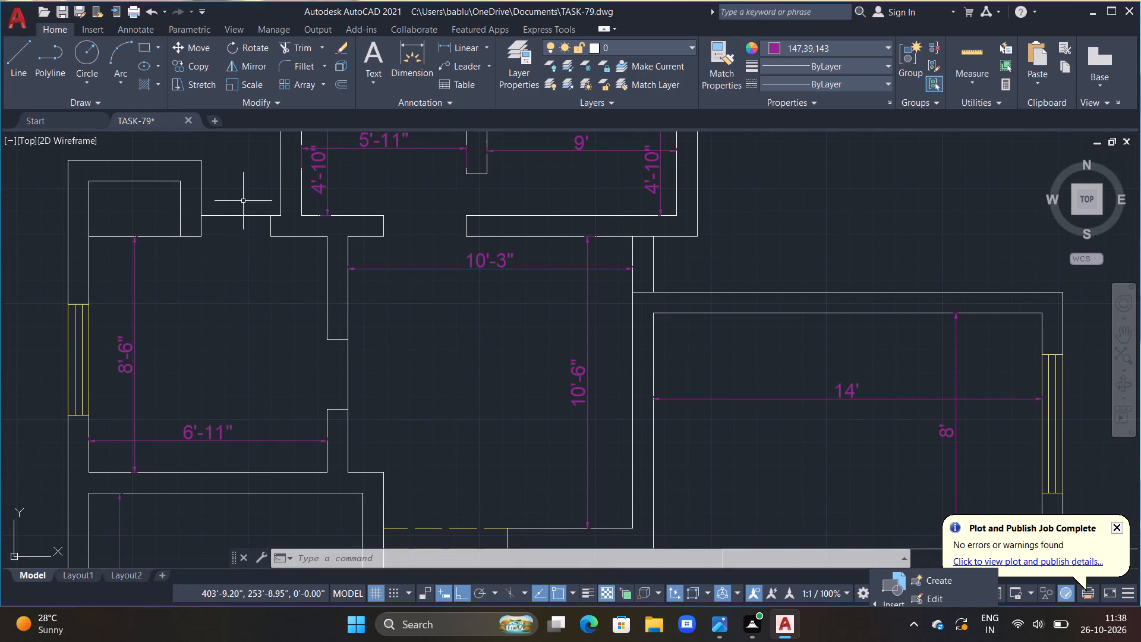
{"action": "middle_click", "coordinate": [244, 275]}
{"action": "scroll", "coordinate": [243, 275], "scroll_direction": "down", "scroll_amount": 1}
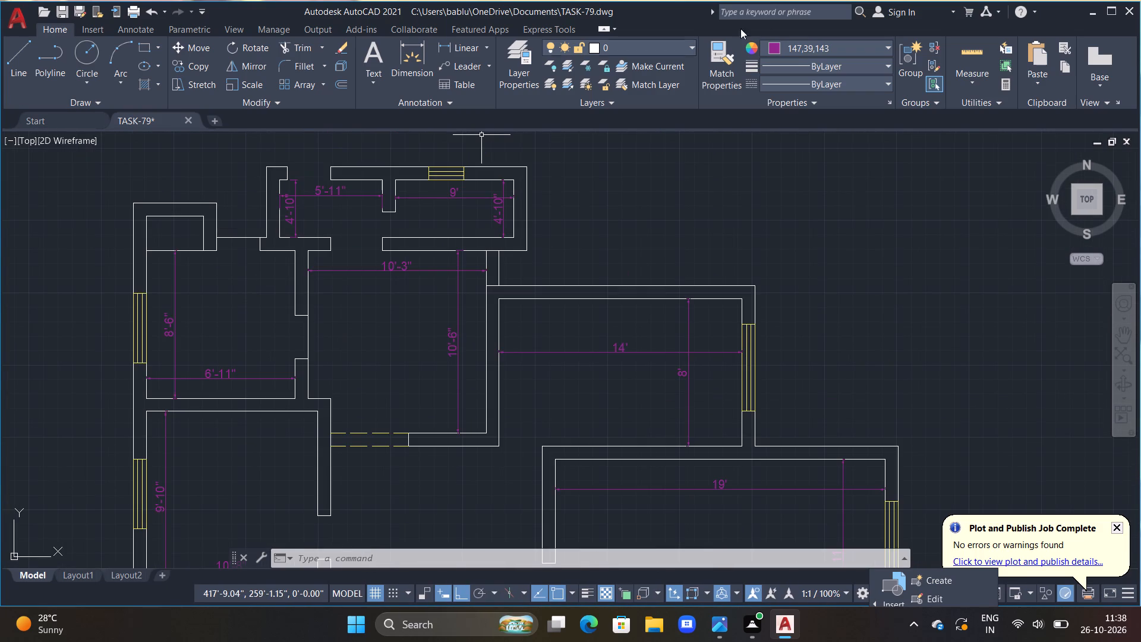
Set the current object colour to ByLayer.
{"action": "left_click", "coordinate": [793, 50]}
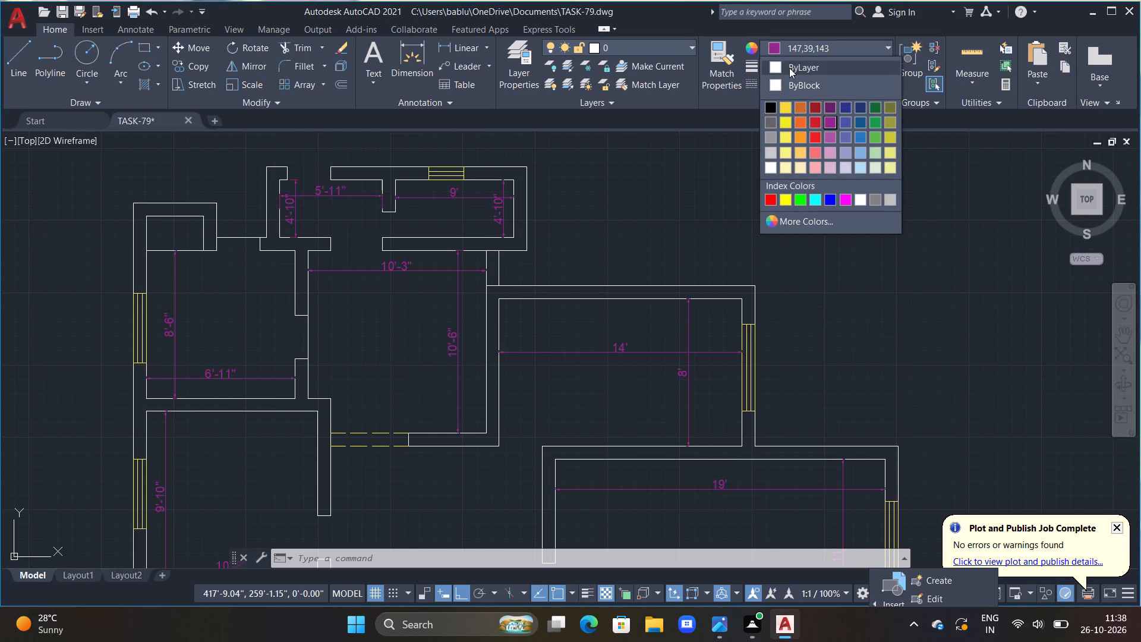
{"action": "double_click", "coordinate": [789, 68]}
{"action": "left_click", "coordinate": [961, 208]}
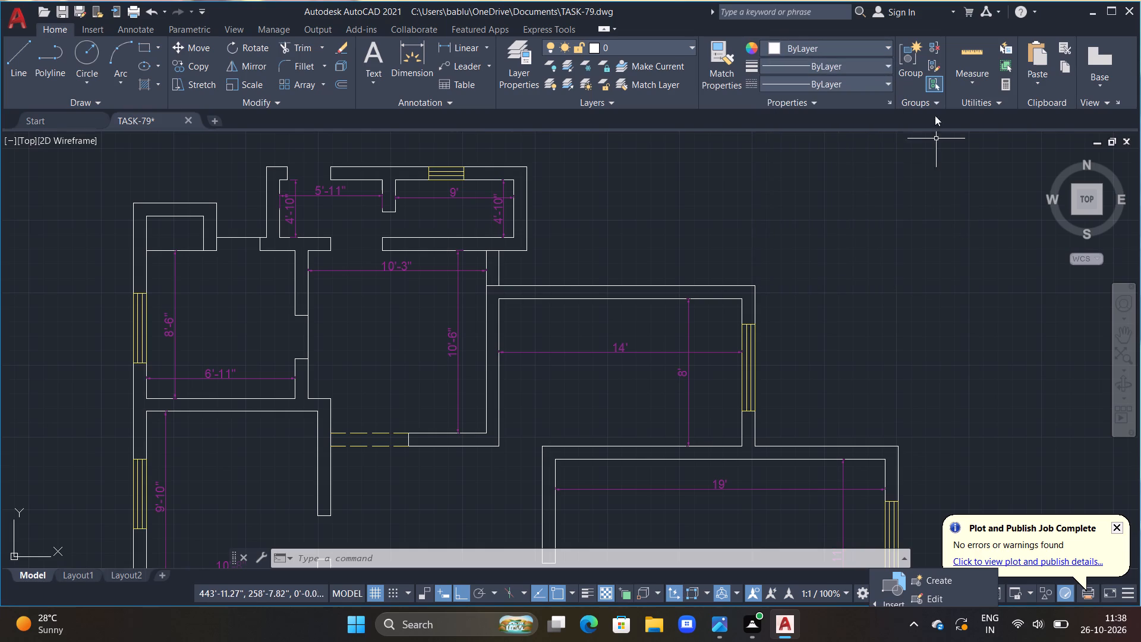
Load the BORDER linetype from acadiso.lin and make it the current linetype.
{"action": "left_click", "coordinate": [876, 85]}
{"action": "left_click", "coordinate": [818, 185]}
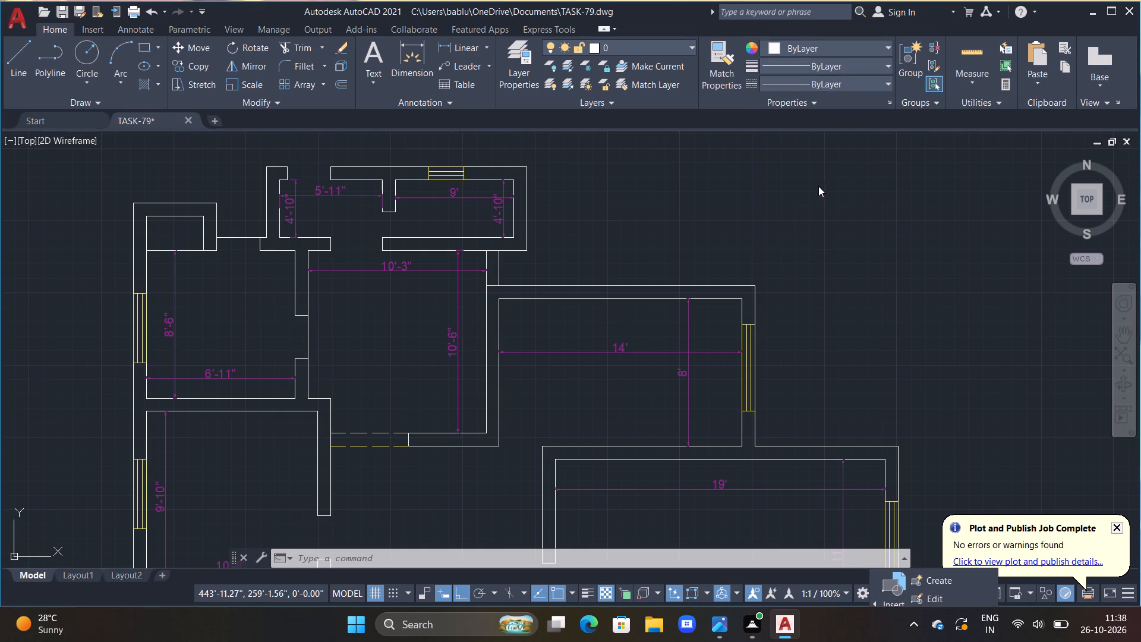
{"action": "left_click", "coordinate": [678, 187]}
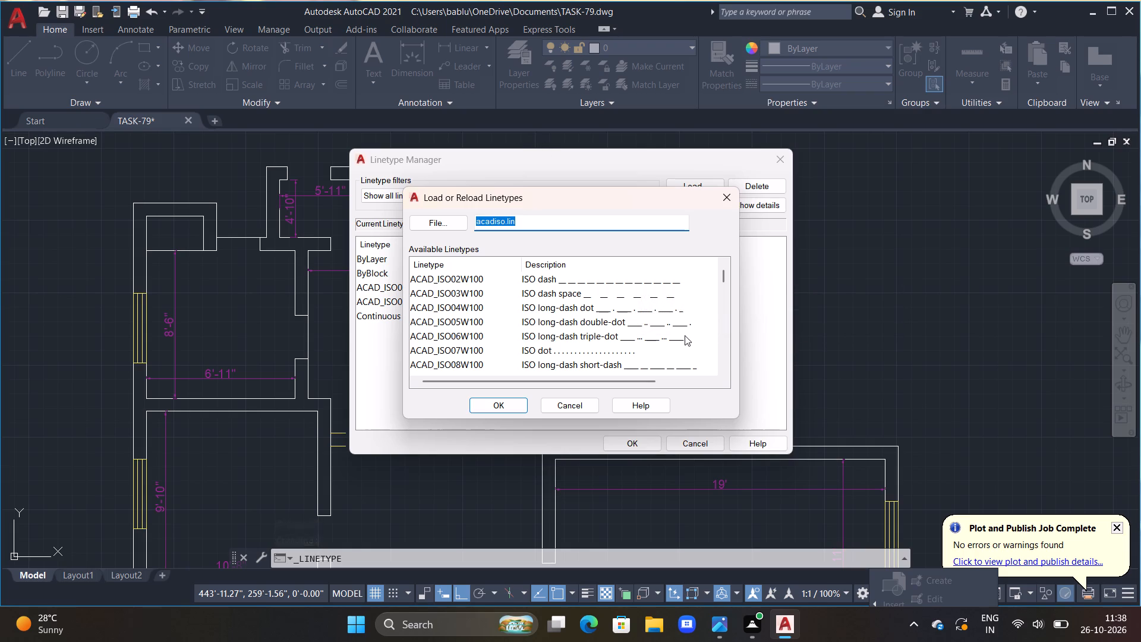
{"action": "scroll", "coordinate": [631, 317], "scroll_direction": "down", "scroll_amount": 3}
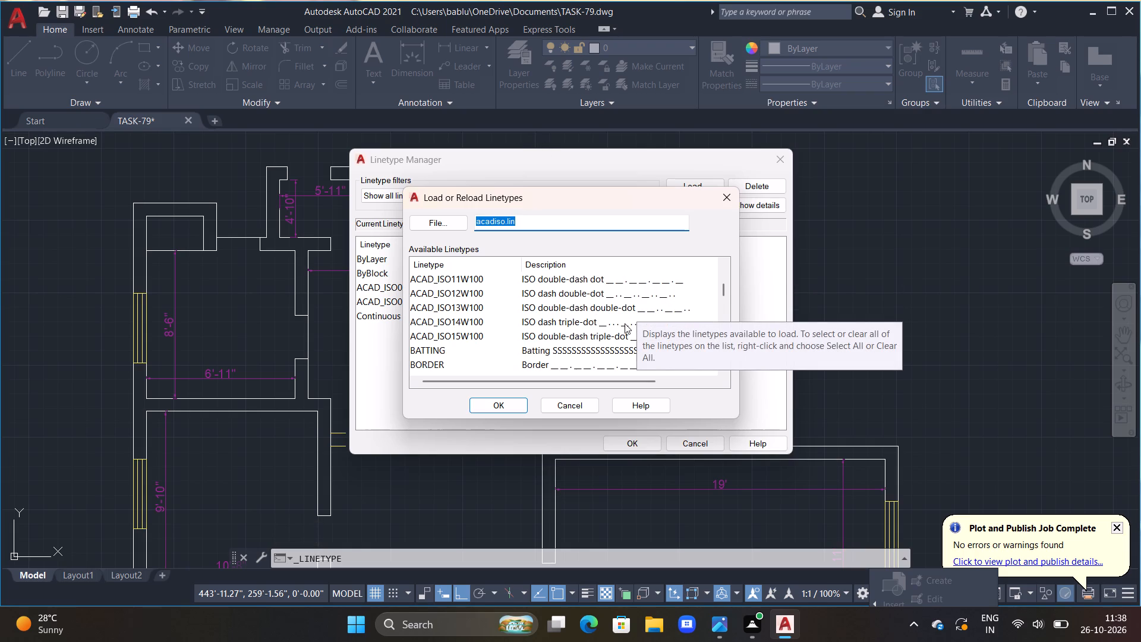
{"action": "scroll", "coordinate": [619, 299], "scroll_direction": "down", "scroll_amount": 1}
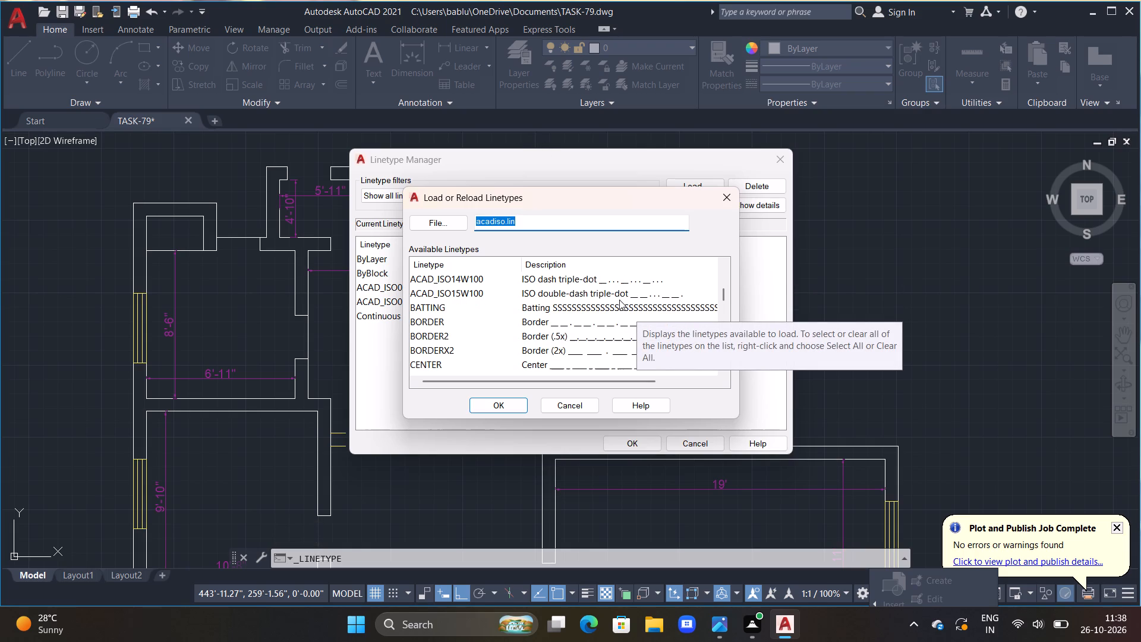
{"action": "triple_click", "coordinate": [598, 326]}
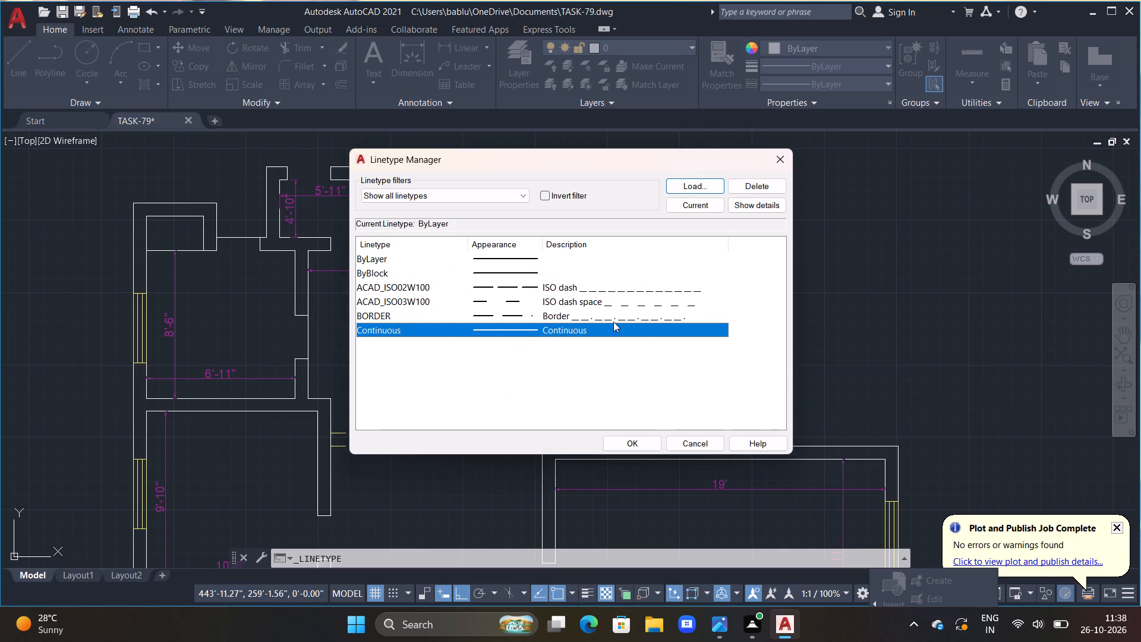
{"action": "triple_click", "coordinate": [613, 322]}
{"action": "left_click", "coordinate": [646, 447]}
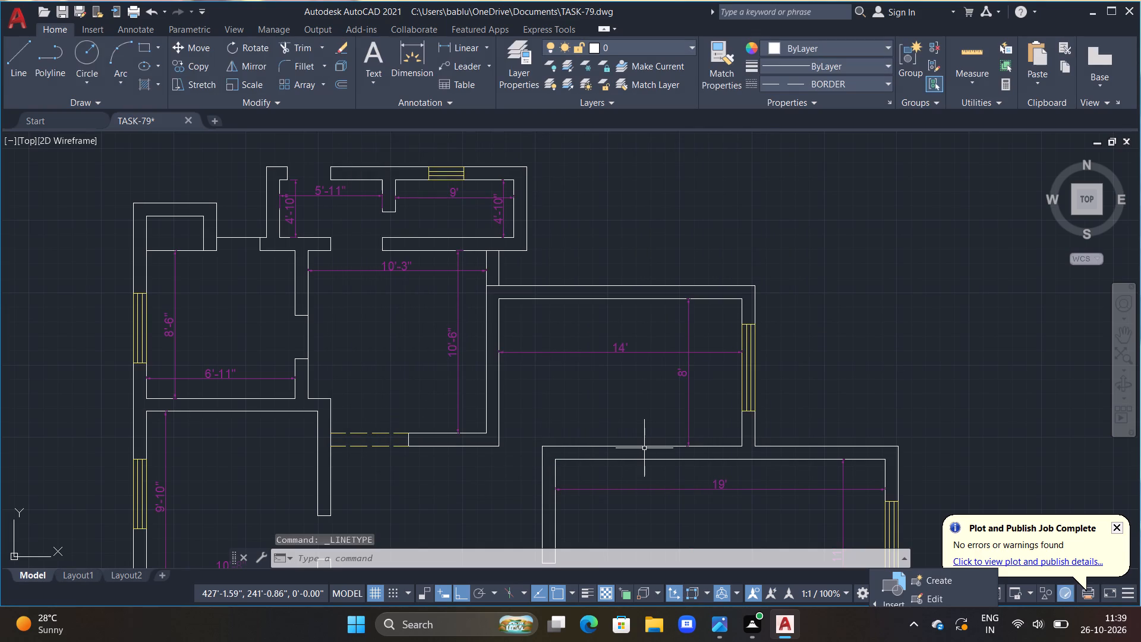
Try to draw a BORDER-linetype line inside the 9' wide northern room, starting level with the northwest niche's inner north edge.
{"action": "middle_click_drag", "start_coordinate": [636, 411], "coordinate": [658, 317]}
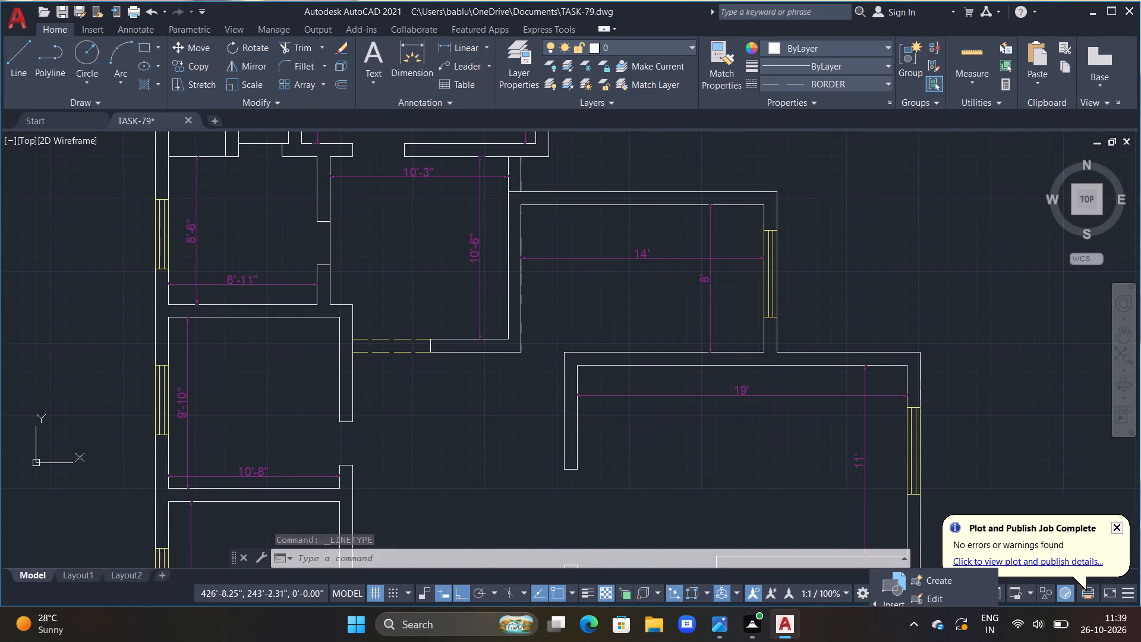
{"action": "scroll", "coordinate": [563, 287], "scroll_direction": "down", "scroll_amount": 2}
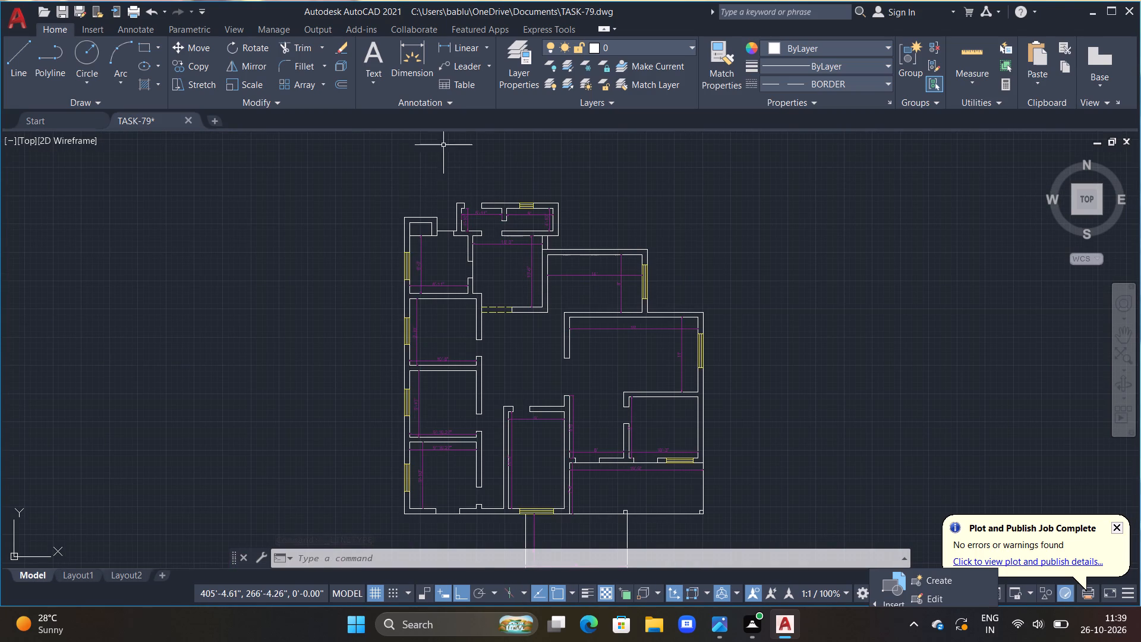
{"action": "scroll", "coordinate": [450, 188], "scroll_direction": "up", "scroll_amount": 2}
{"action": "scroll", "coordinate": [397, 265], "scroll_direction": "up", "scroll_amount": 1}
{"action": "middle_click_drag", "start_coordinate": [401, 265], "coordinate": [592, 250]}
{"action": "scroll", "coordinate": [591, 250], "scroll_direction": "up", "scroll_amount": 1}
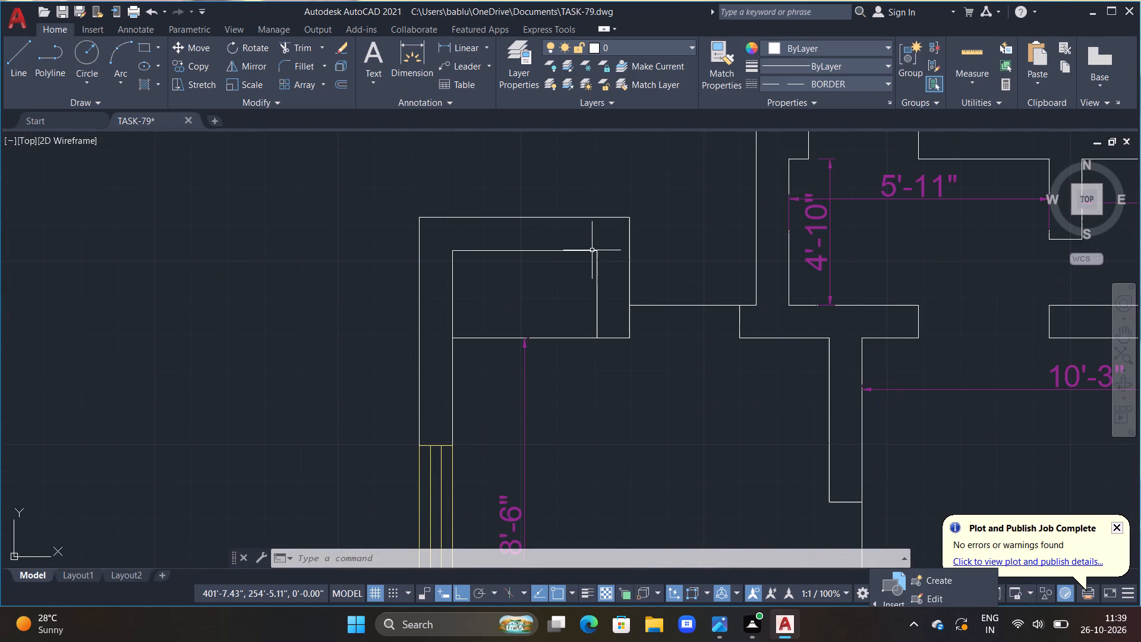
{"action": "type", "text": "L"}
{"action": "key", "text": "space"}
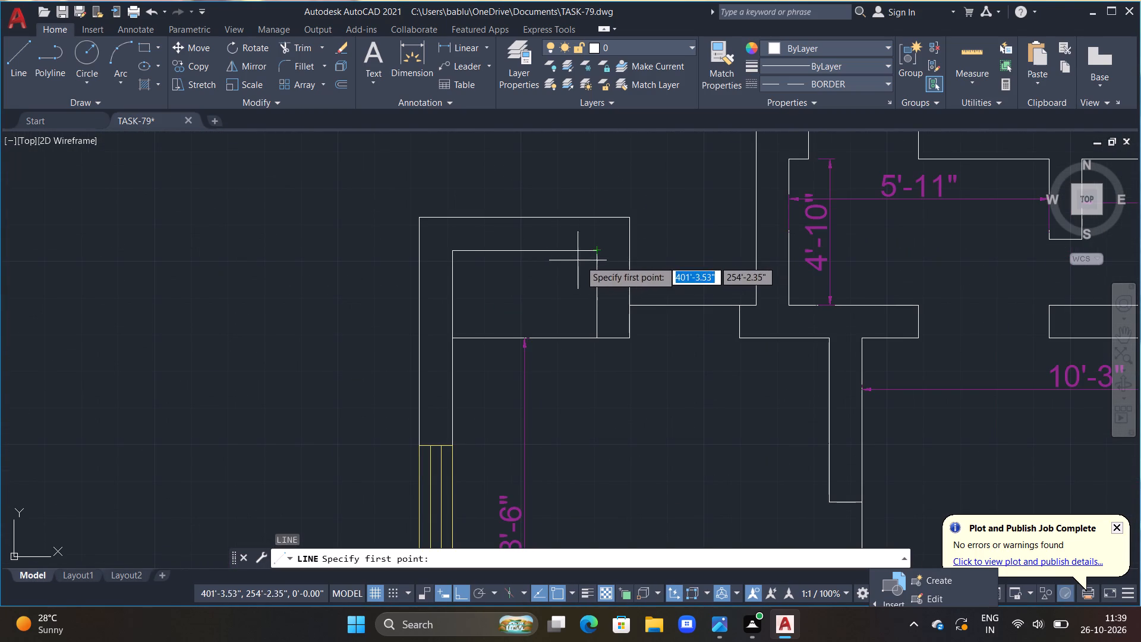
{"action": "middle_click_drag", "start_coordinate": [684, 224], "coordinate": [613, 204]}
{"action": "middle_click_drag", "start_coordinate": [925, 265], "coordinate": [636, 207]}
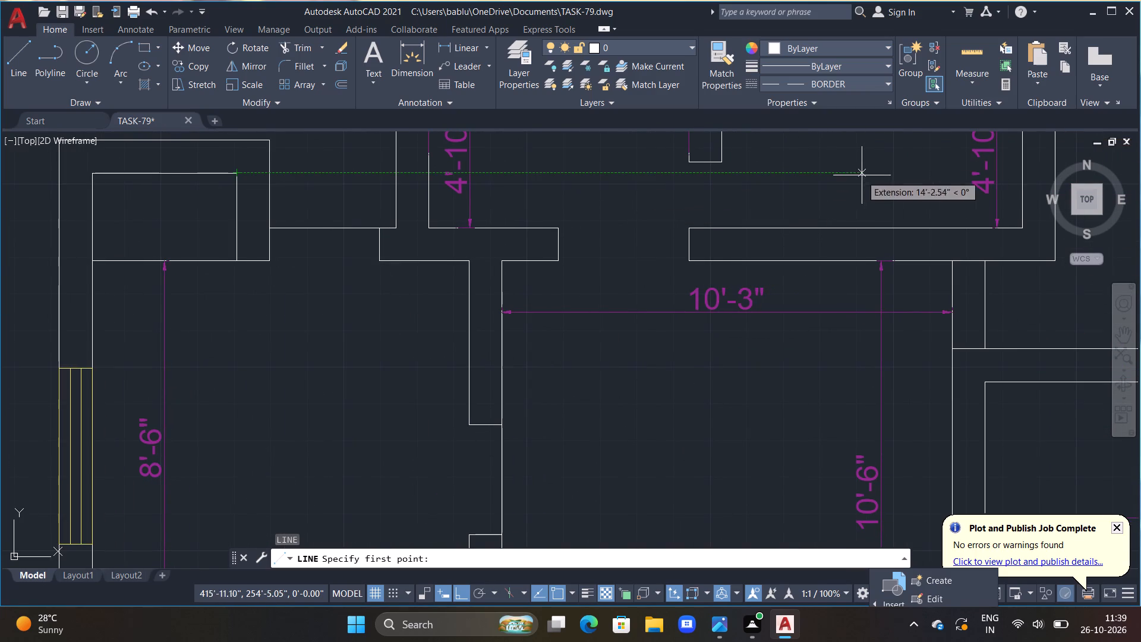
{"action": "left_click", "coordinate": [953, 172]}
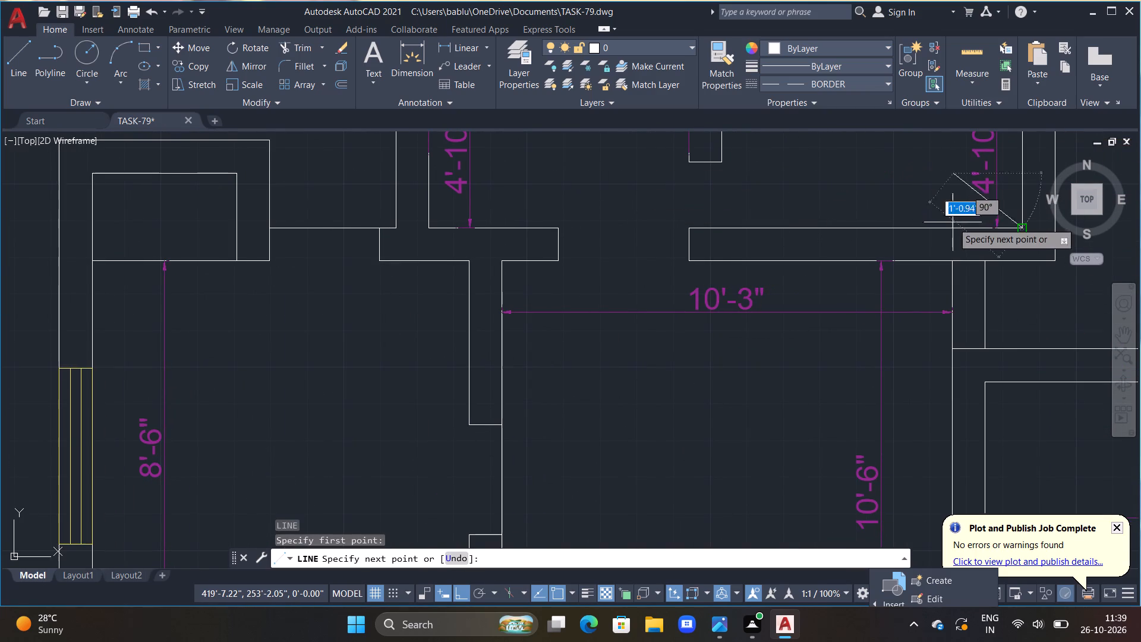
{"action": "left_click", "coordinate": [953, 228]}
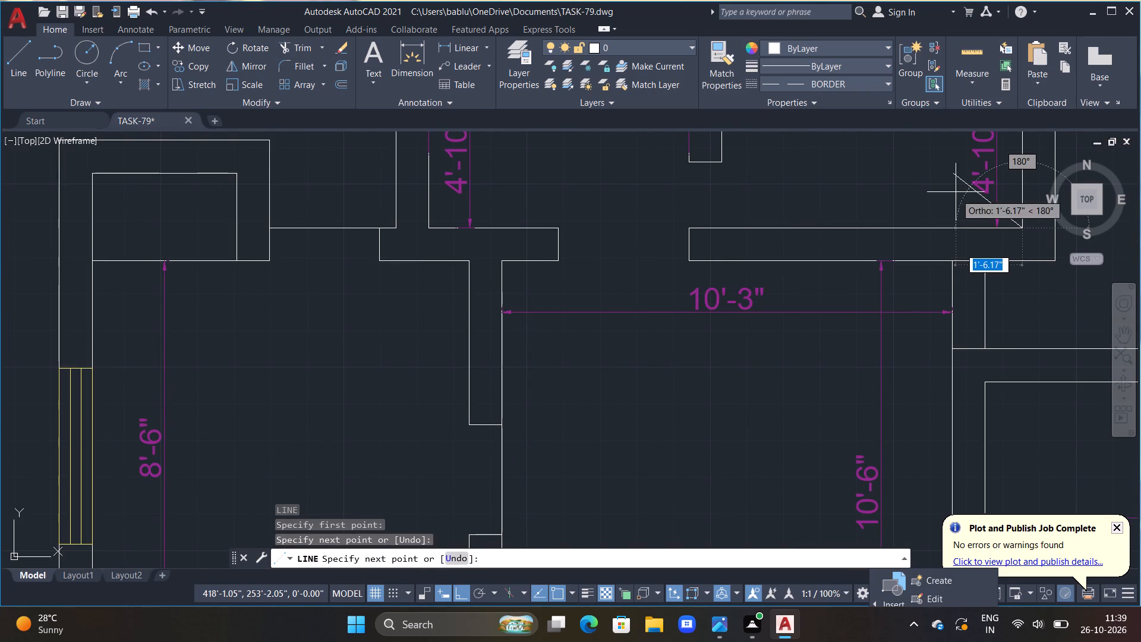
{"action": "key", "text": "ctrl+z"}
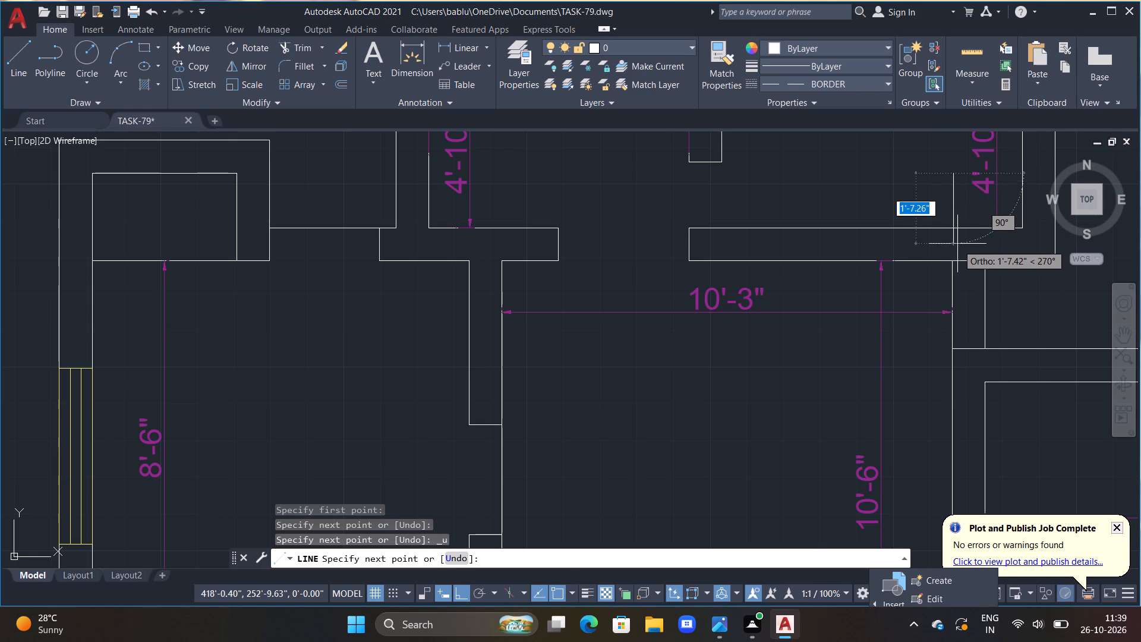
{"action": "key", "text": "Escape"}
Set the current linetype to Continuous.
{"action": "double_click", "coordinate": [854, 83]}
{"action": "left_click", "coordinate": [852, 83]}
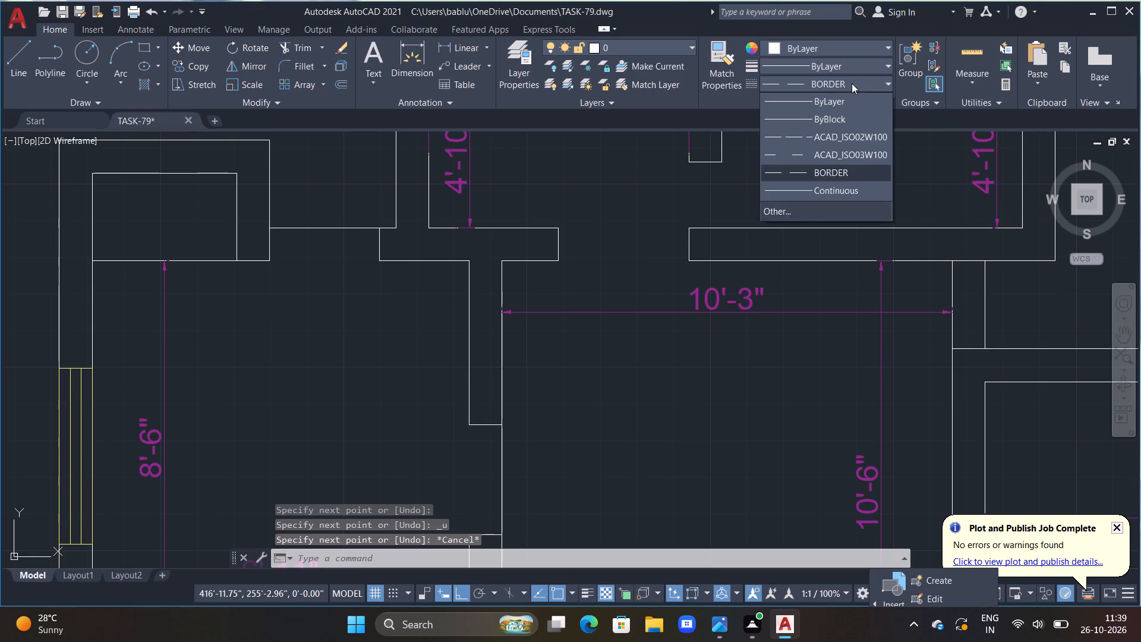
{"action": "left_click", "coordinate": [817, 174]}
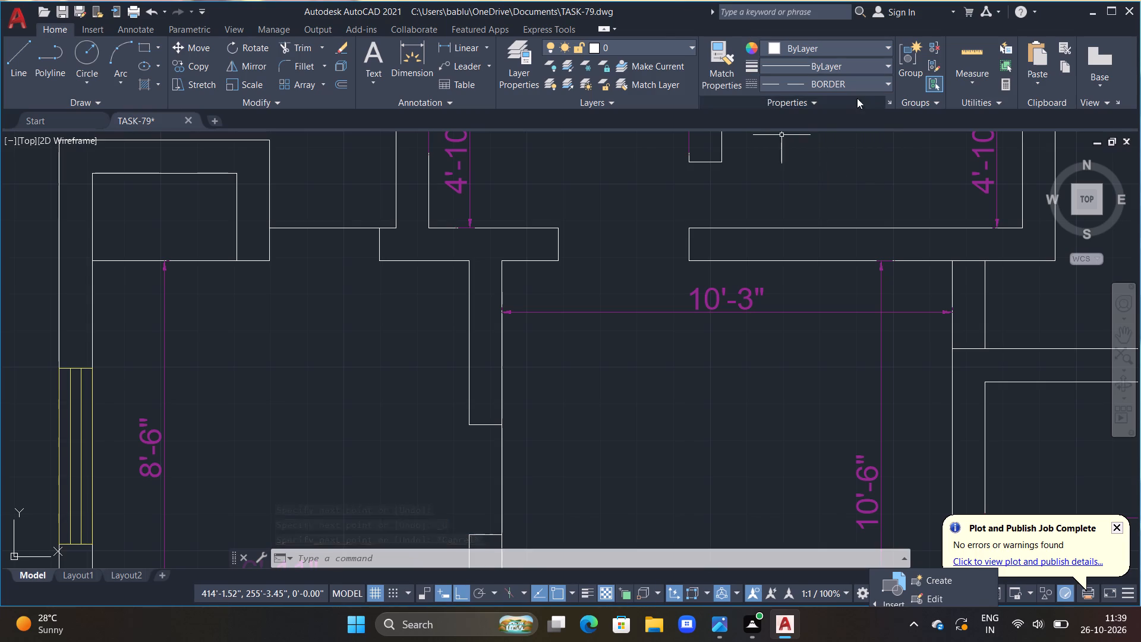
{"action": "left_click", "coordinate": [863, 89]}
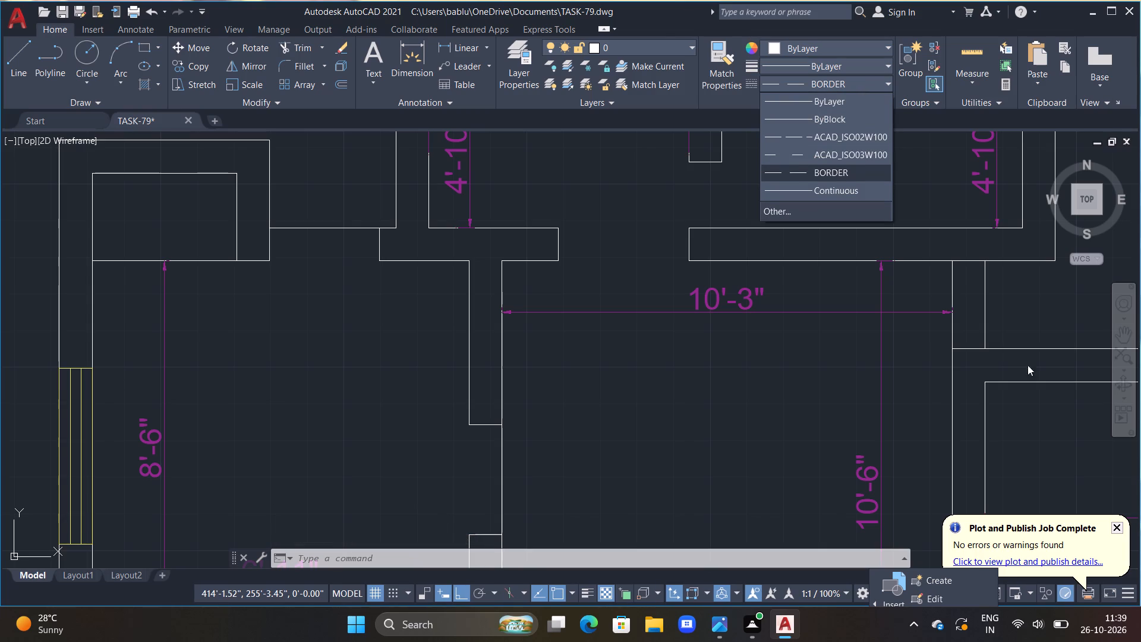
{"action": "left_click", "coordinate": [834, 194]}
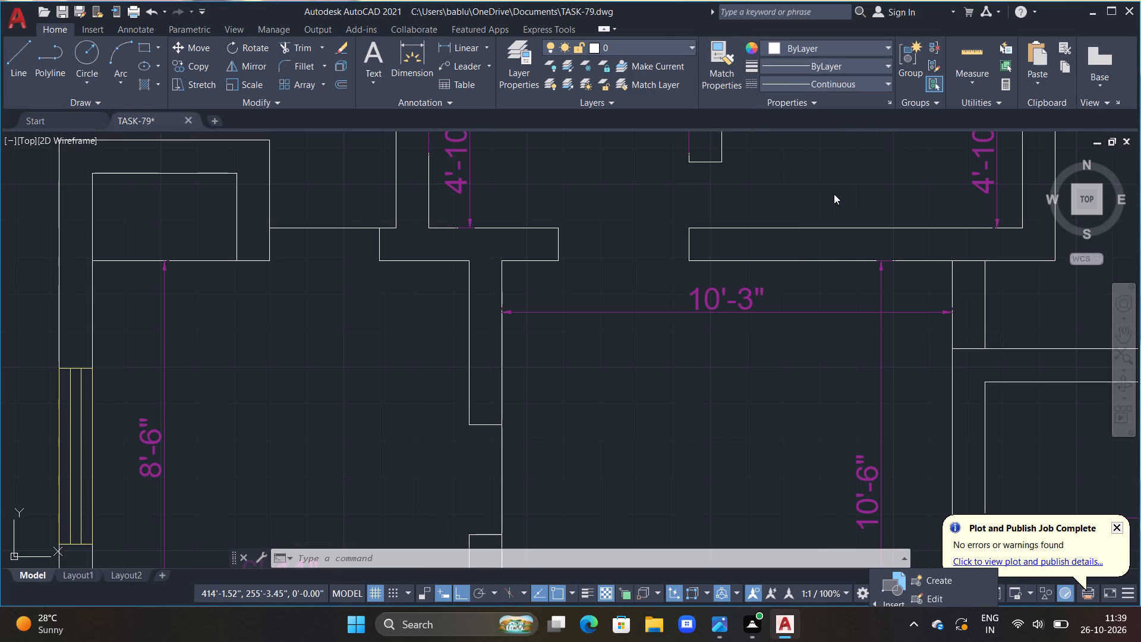
Load the DASHDOT linetype from acadiso.lin and make it the current linetype.
{"action": "double_click", "coordinate": [858, 89]}
{"action": "left_click", "coordinate": [871, 78]}
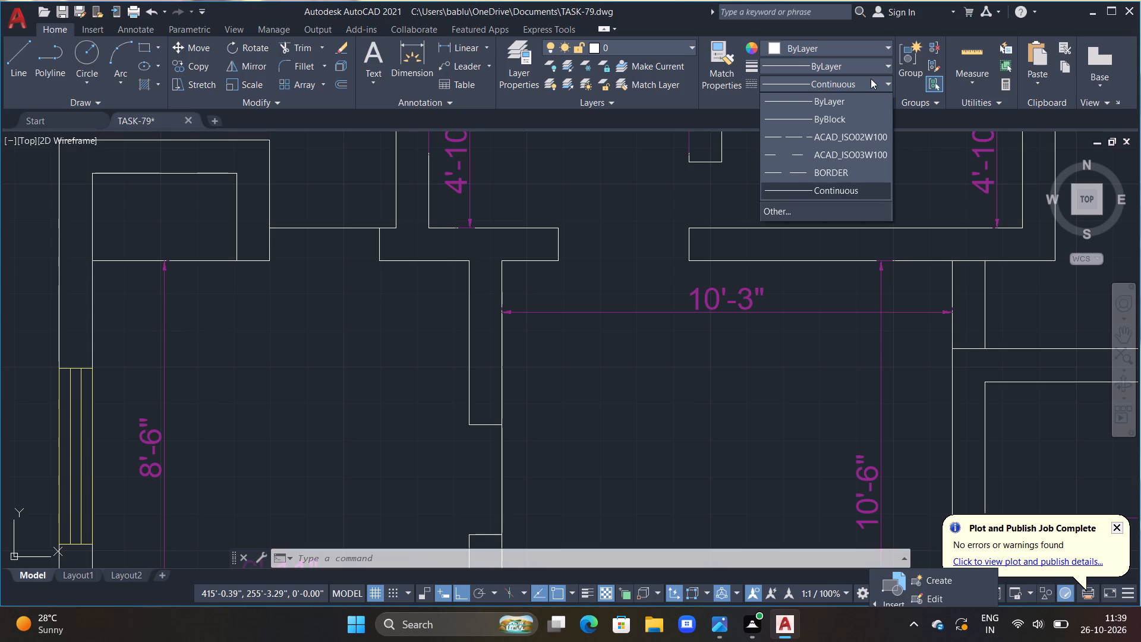
{"action": "left_click", "coordinate": [778, 205]}
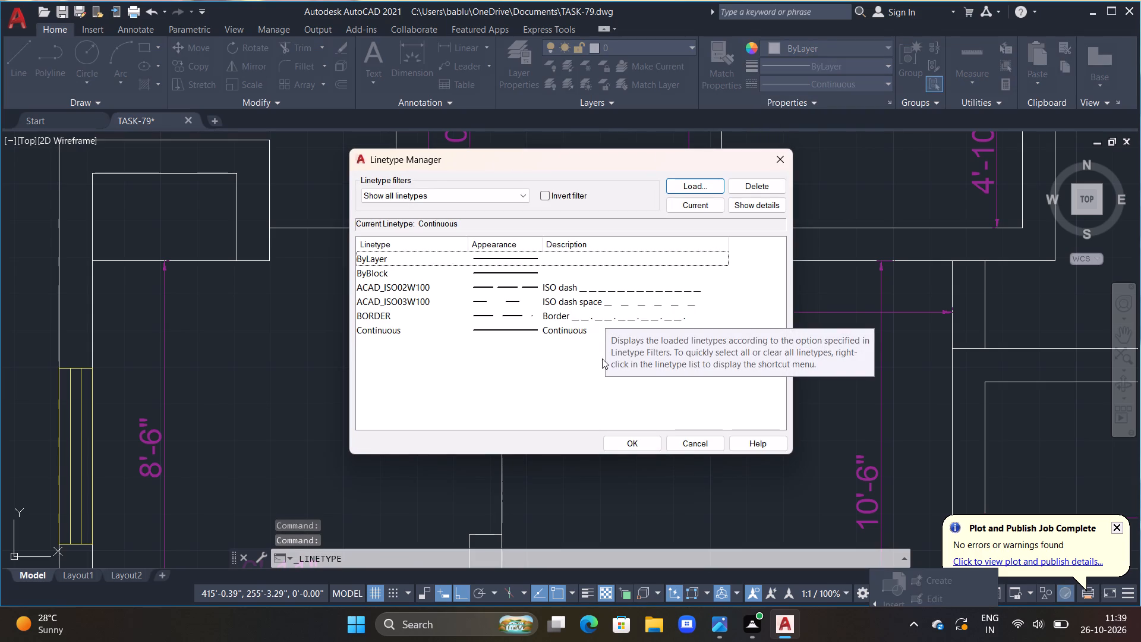
{"action": "left_click", "coordinate": [715, 183]}
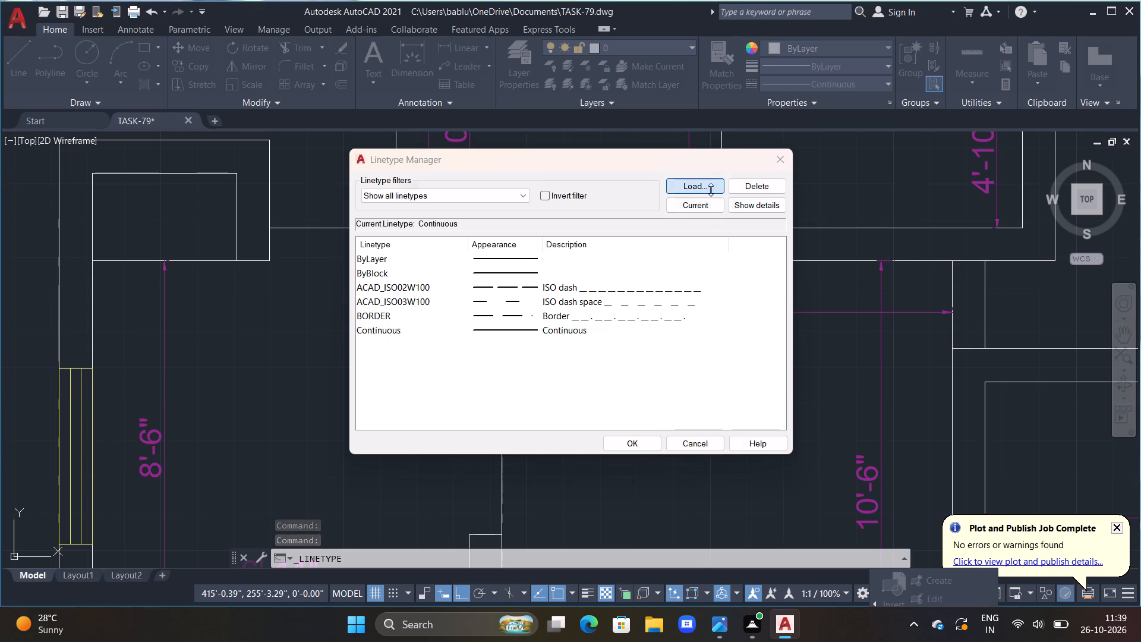
{"action": "scroll", "coordinate": [634, 348], "scroll_direction": "down", "scroll_amount": 10}
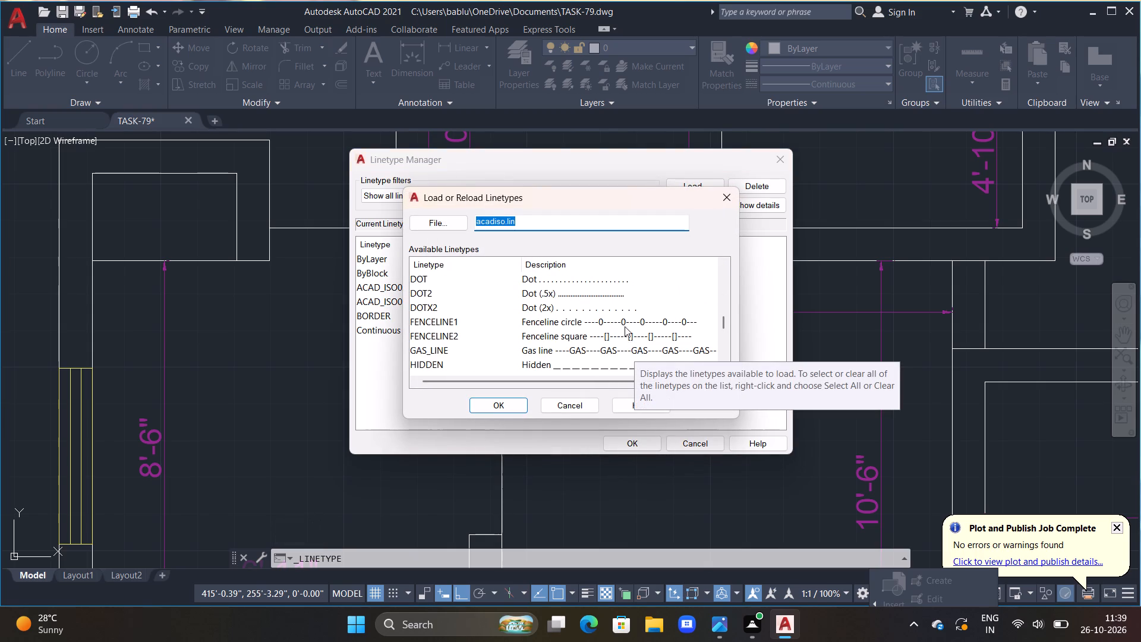
{"action": "scroll", "coordinate": [624, 324], "scroll_direction": "up", "scroll_amount": 3}
{"action": "scroll", "coordinate": [624, 324], "scroll_direction": "down", "scroll_amount": 1}
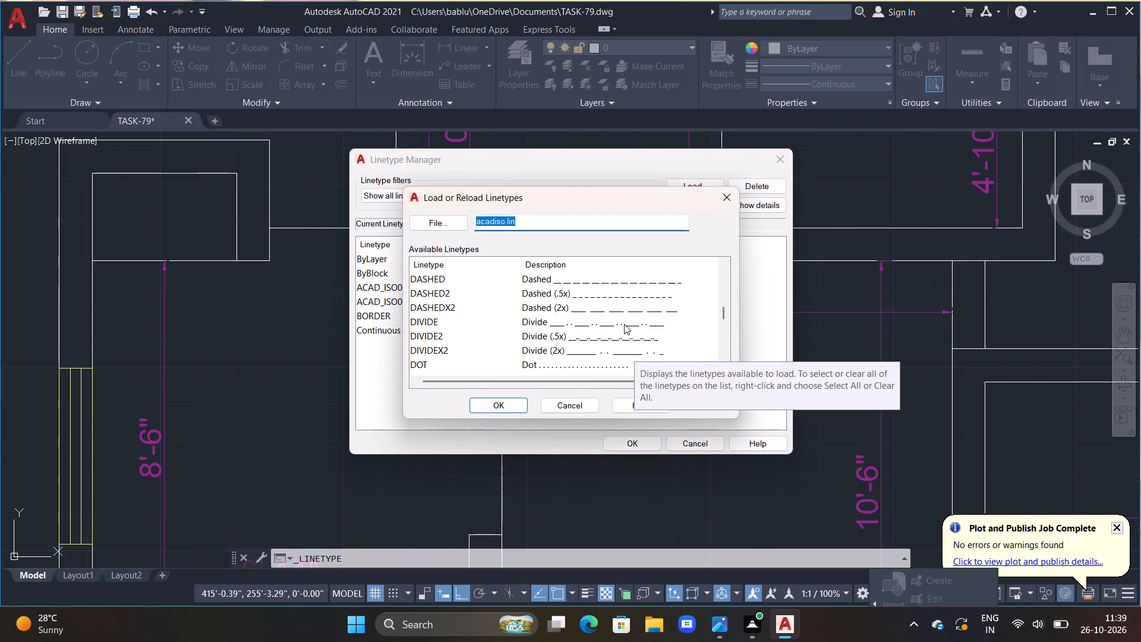
{"action": "scroll", "coordinate": [624, 324], "scroll_direction": "down", "scroll_amount": 11}
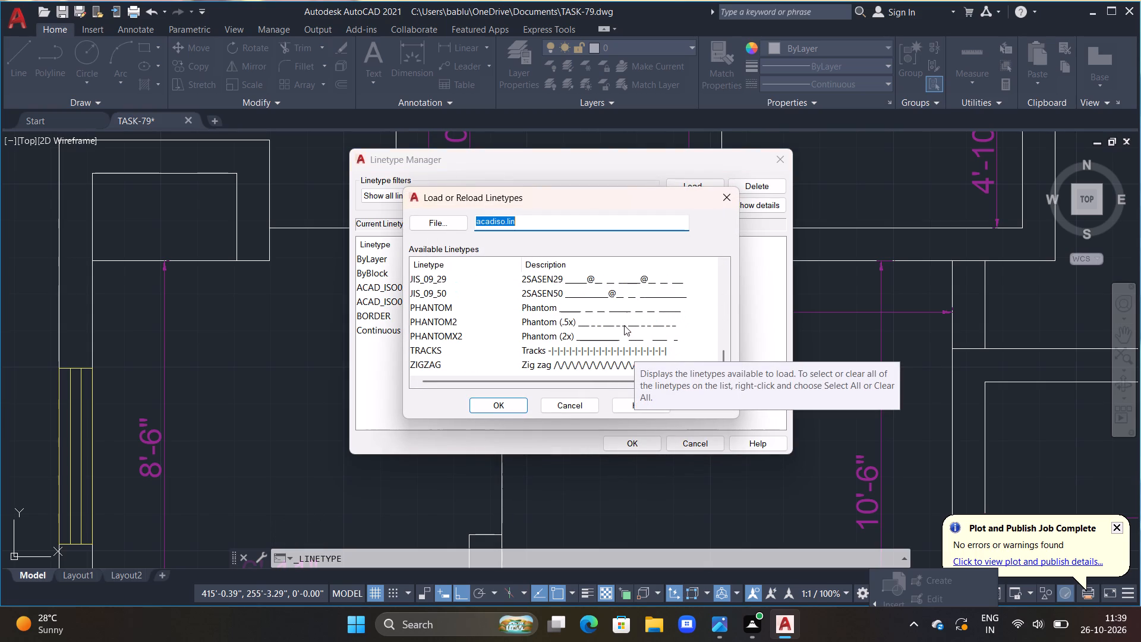
{"action": "scroll", "coordinate": [624, 325], "scroll_direction": "down", "scroll_amount": 8}
{"action": "scroll", "coordinate": [624, 325], "scroll_direction": "up", "scroll_amount": 4}
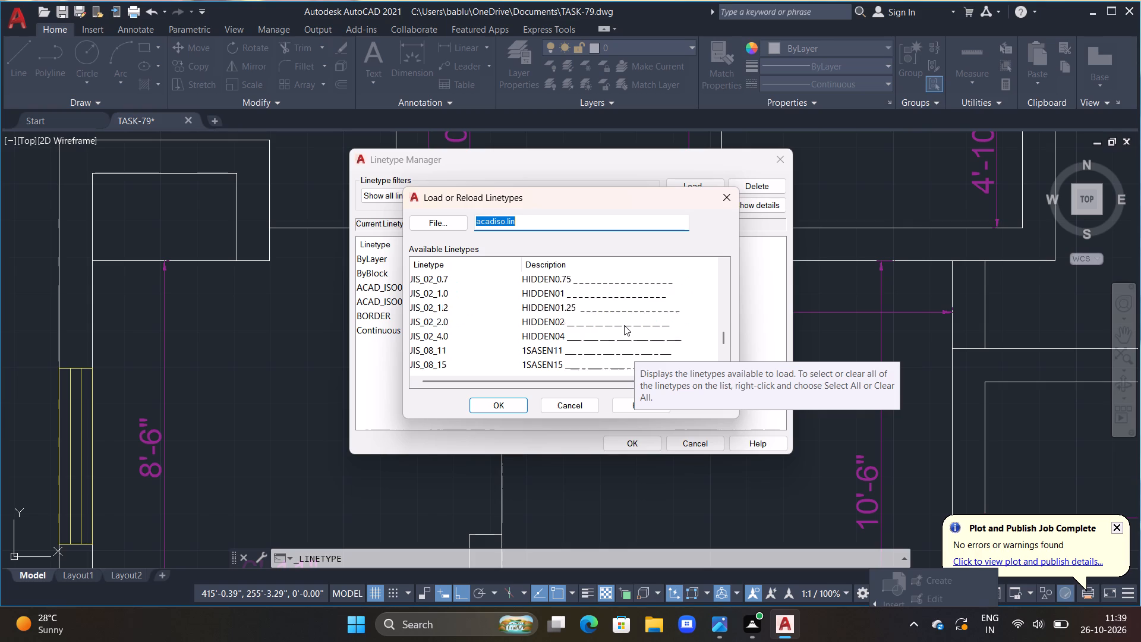
{"action": "scroll", "coordinate": [624, 325], "scroll_direction": "up", "scroll_amount": 3}
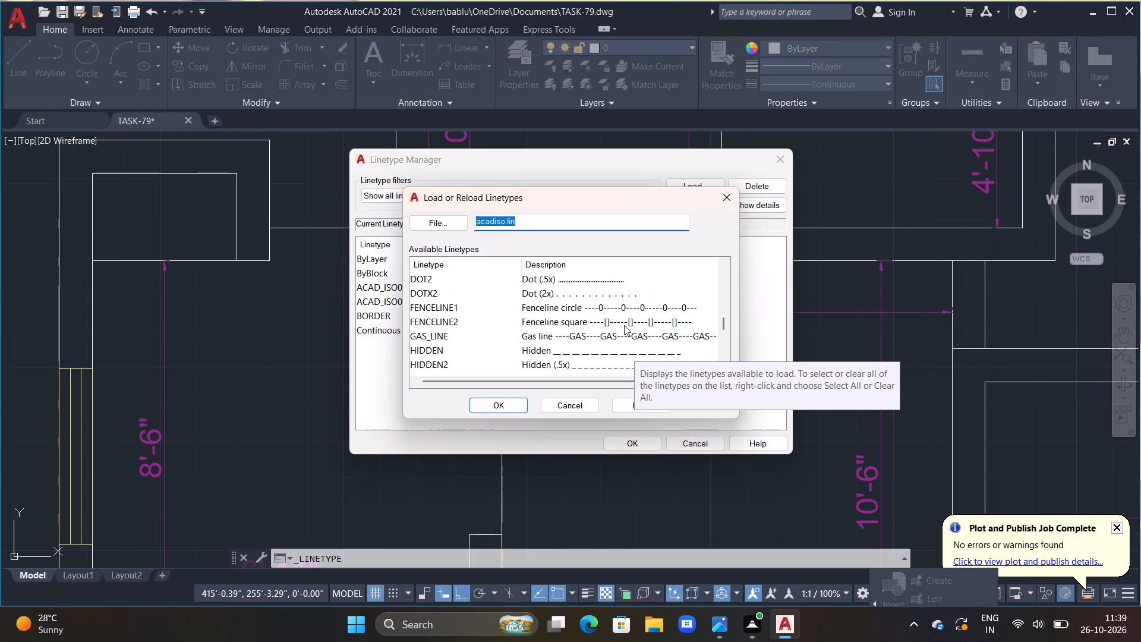
{"action": "scroll", "coordinate": [622, 319], "scroll_direction": "up", "scroll_amount": 3}
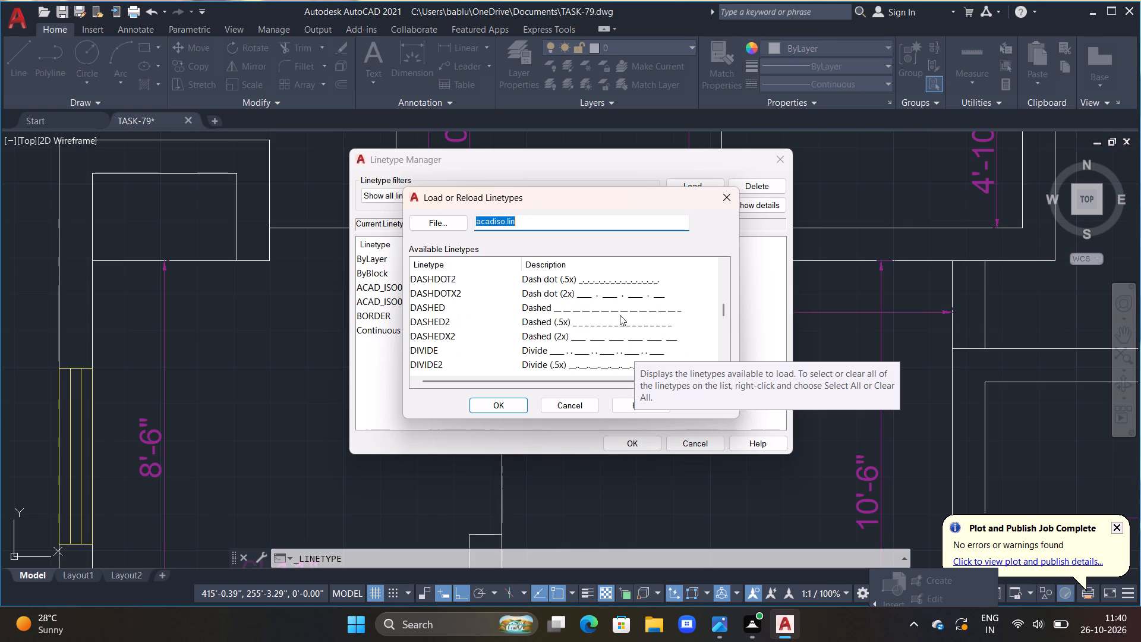
{"action": "scroll", "coordinate": [620, 315], "scroll_direction": "up", "scroll_amount": 2}
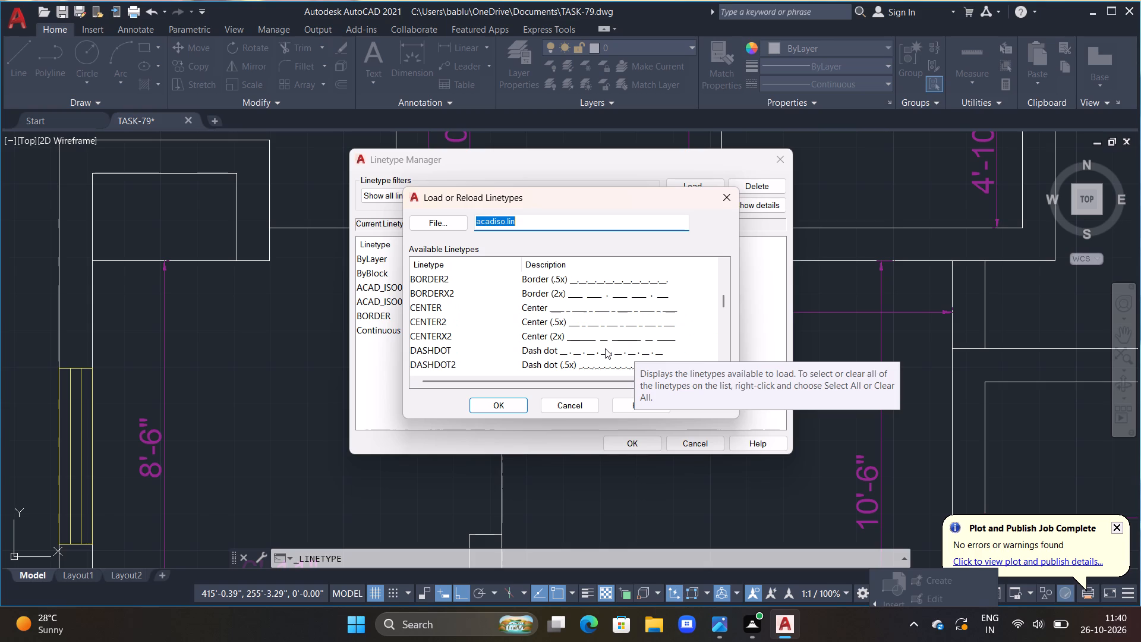
{"action": "left_click", "coordinate": [605, 349]}
{"action": "double_click", "coordinate": [604, 349]}
{"action": "triple_click", "coordinate": [604, 349]}
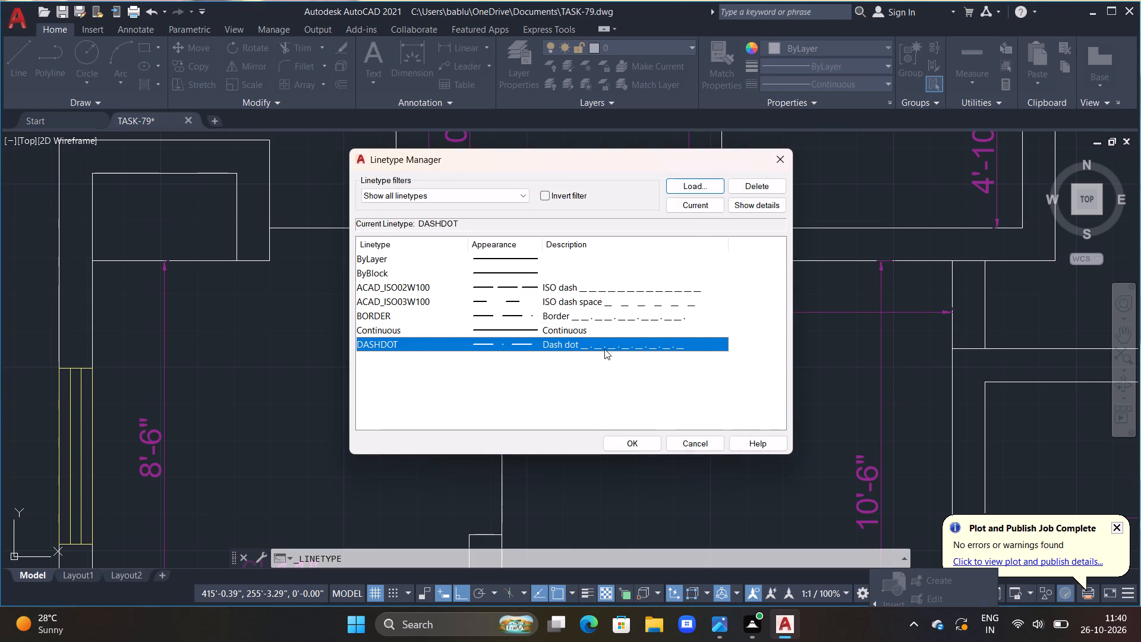
{"action": "double_click", "coordinate": [625, 440]}
{"action": "scroll", "coordinate": [833, 369], "scroll_direction": "down", "scroll_amount": 1}
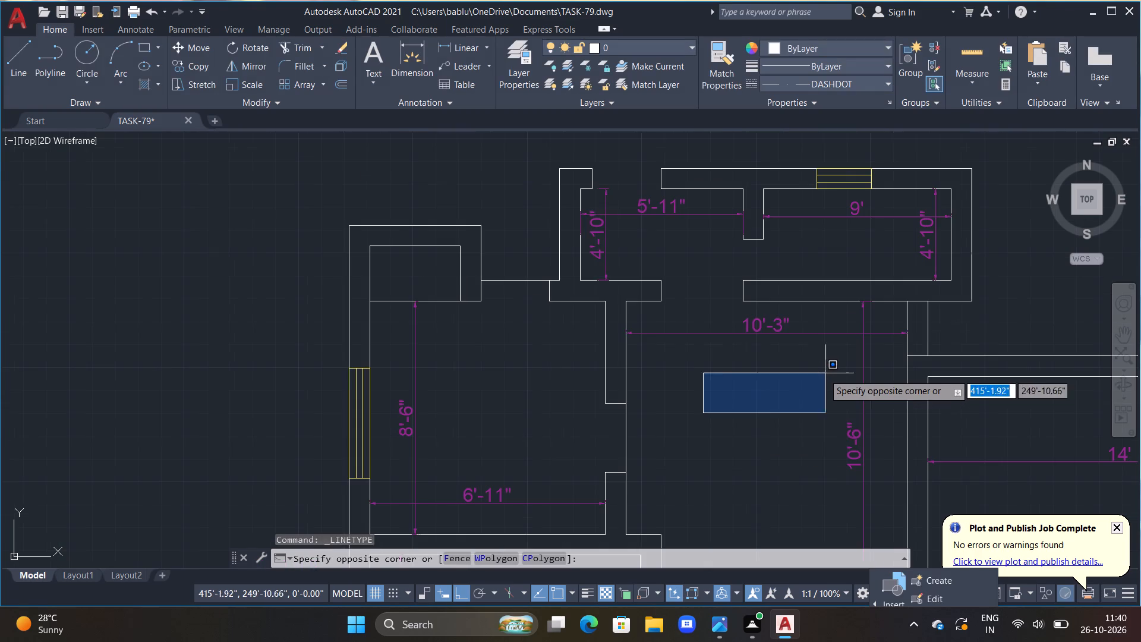
{"action": "key", "text": "Escape"}
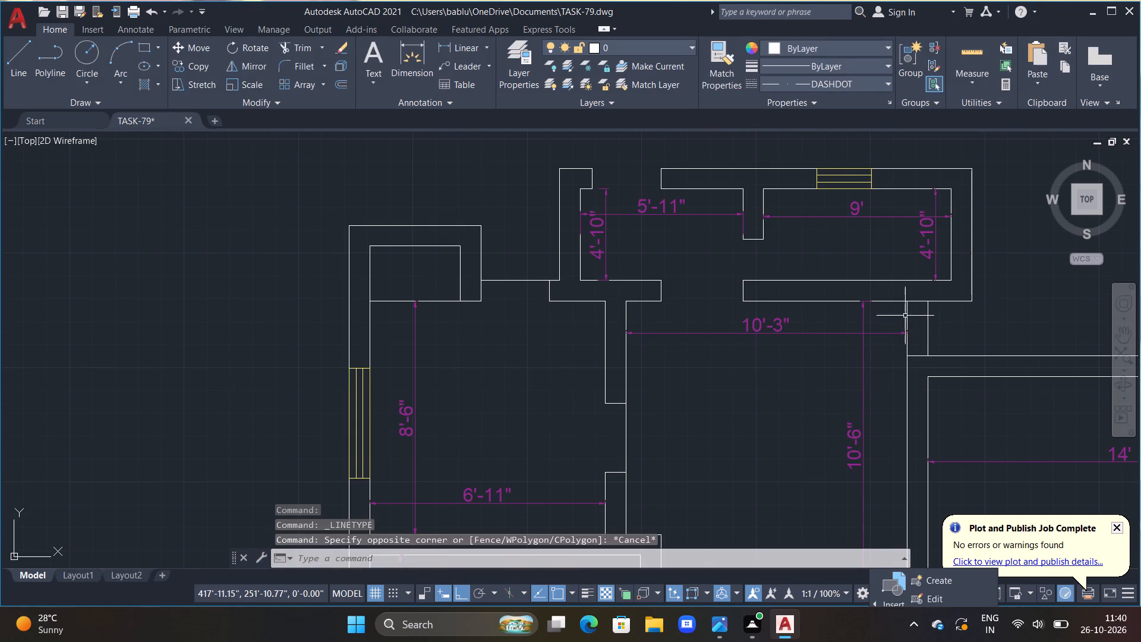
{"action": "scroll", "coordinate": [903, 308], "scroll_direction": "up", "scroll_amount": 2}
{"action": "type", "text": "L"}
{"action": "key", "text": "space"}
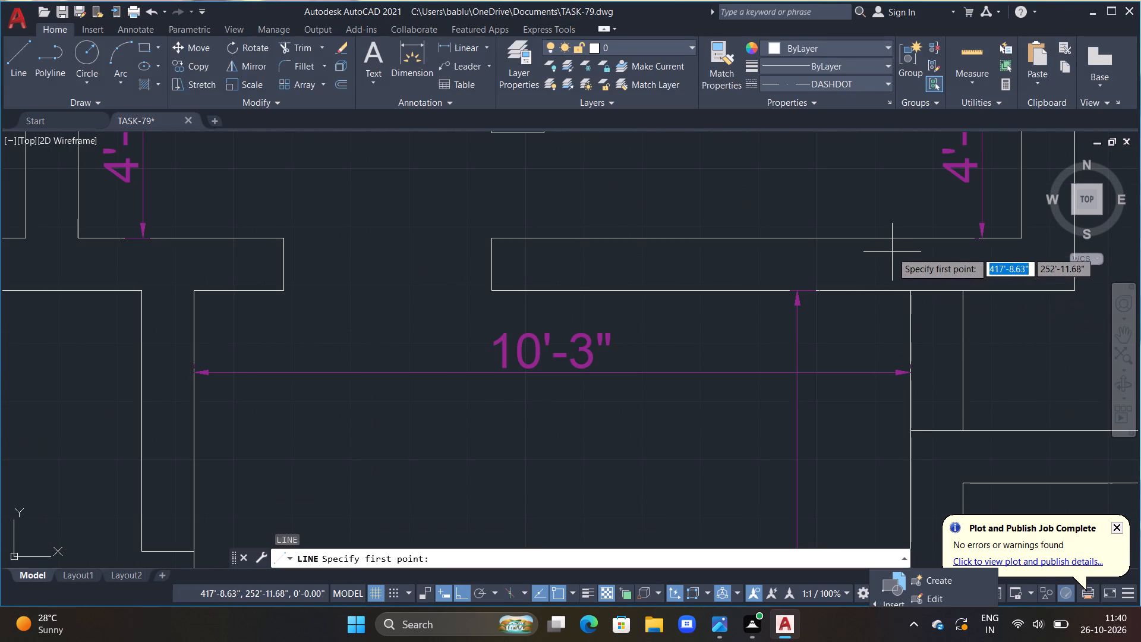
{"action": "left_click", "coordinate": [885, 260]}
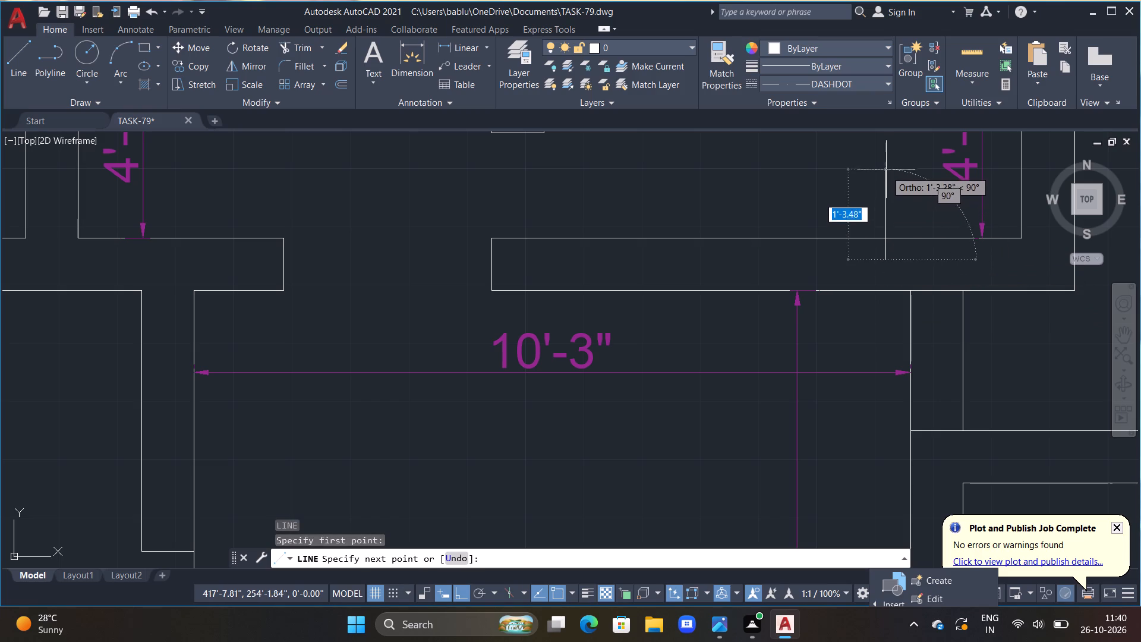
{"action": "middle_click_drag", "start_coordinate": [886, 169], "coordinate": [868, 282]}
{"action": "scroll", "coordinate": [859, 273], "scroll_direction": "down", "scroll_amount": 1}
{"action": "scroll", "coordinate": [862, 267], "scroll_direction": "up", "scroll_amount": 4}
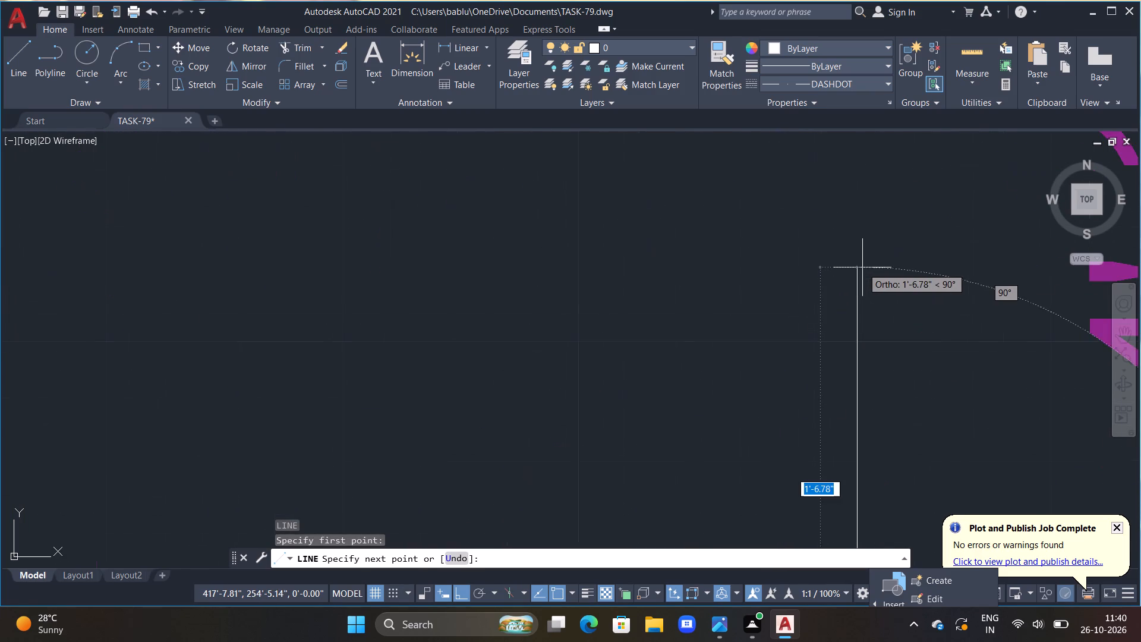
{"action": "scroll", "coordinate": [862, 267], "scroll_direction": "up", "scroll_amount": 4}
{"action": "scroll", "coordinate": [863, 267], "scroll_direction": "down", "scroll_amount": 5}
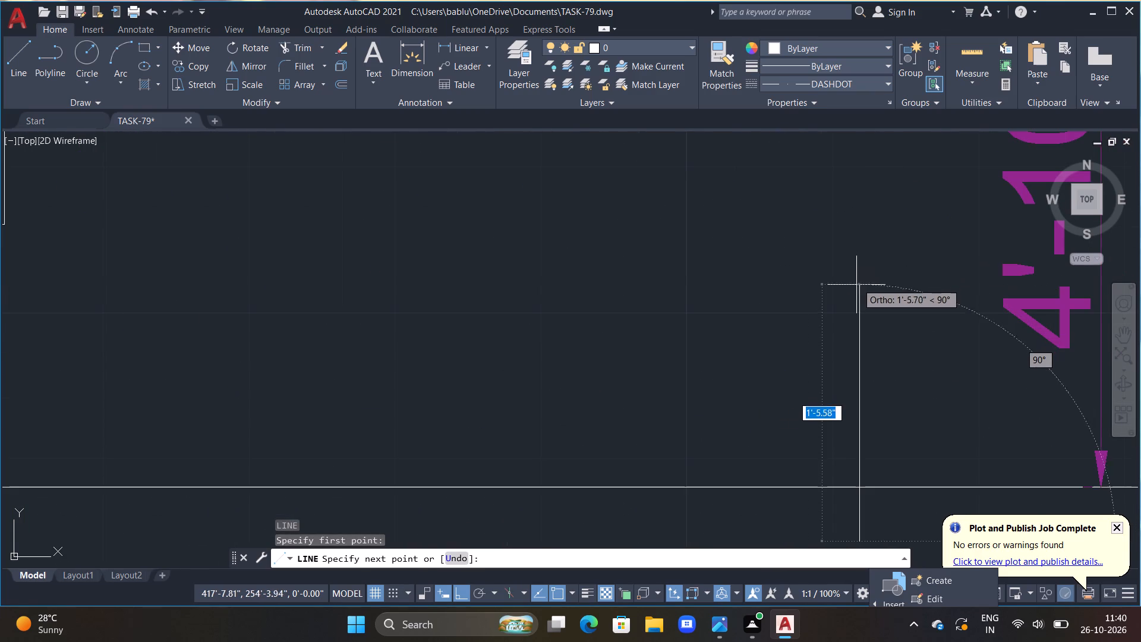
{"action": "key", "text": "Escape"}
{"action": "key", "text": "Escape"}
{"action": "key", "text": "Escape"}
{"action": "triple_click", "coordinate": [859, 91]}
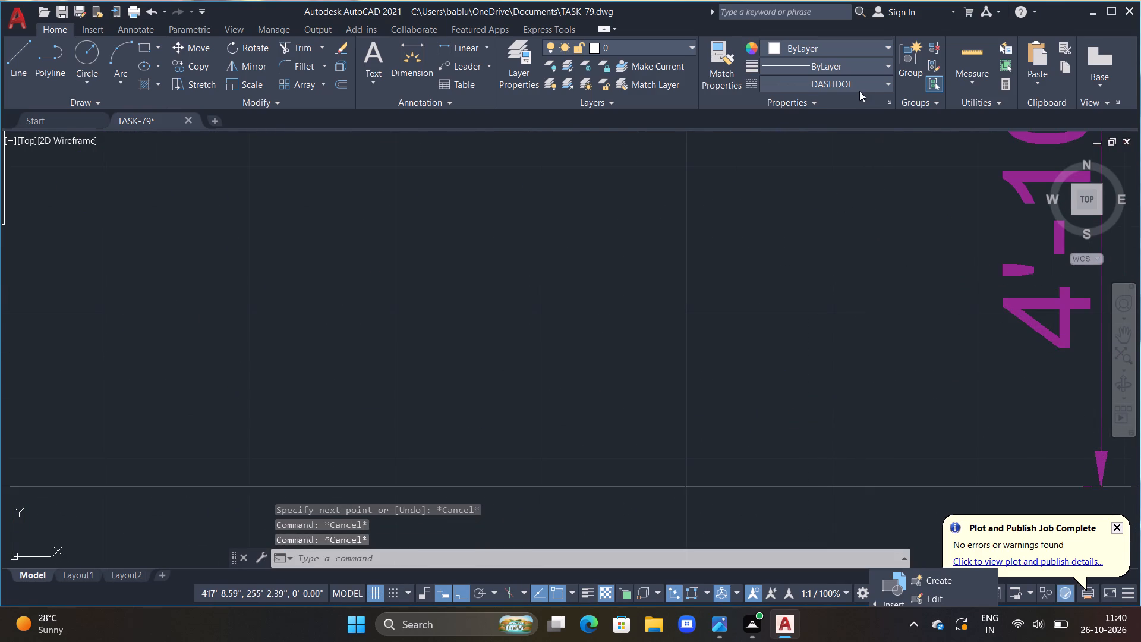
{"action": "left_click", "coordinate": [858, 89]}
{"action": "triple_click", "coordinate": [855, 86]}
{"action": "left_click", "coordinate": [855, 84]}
Draw a DASHDOT line from the 9' wide northern room's south wall, about 1' north, continuing about 23' west past the plan's west exterior wall.
{"action": "key", "text": "l"}
{"action": "key", "text": "space"}
{"action": "middle_click_drag", "start_coordinate": [863, 413], "coordinate": [834, 322]}
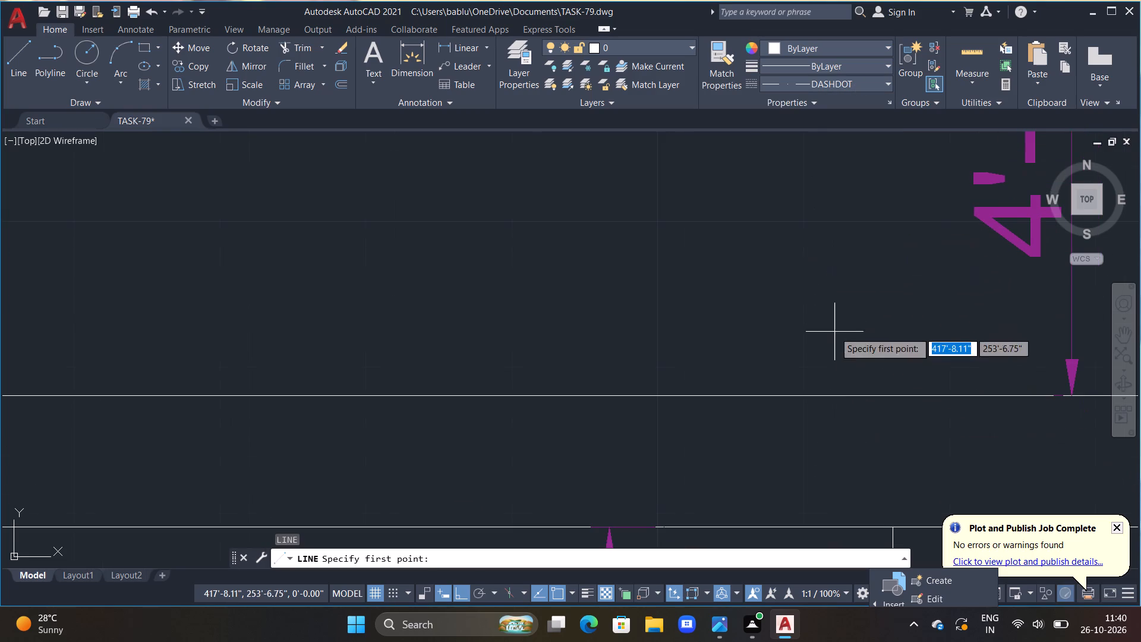
{"action": "scroll", "coordinate": [917, 434], "scroll_direction": "down", "scroll_amount": 3}
{"action": "middle_click_drag", "start_coordinate": [913, 432], "coordinate": [865, 376]}
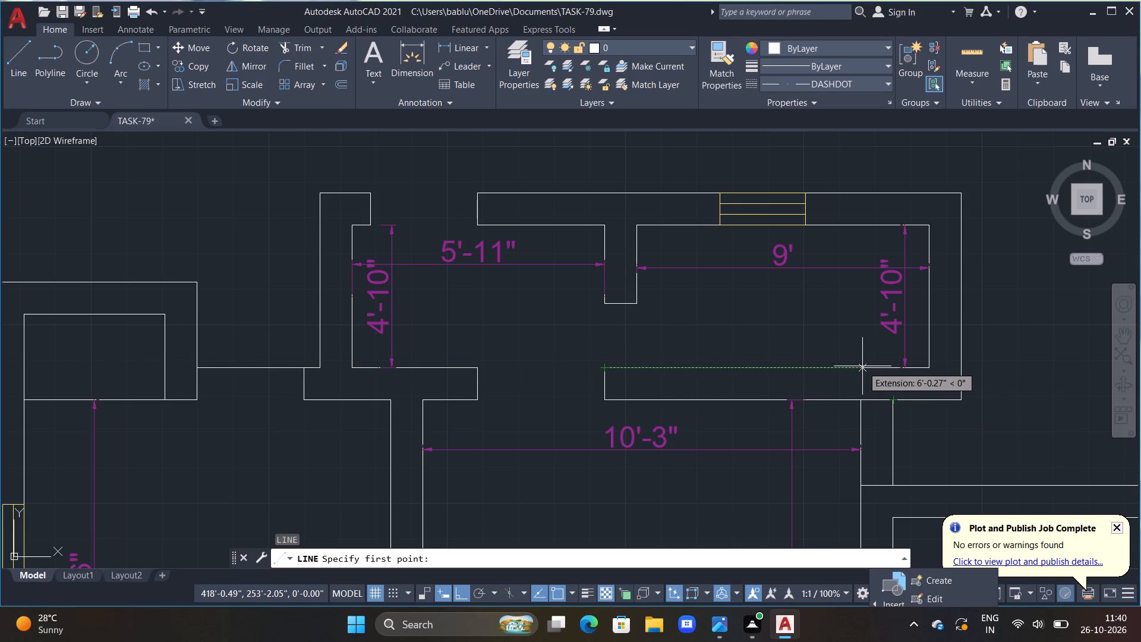
{"action": "left_click_drag", "start_coordinate": [865, 368], "coordinate": [865, 357]}
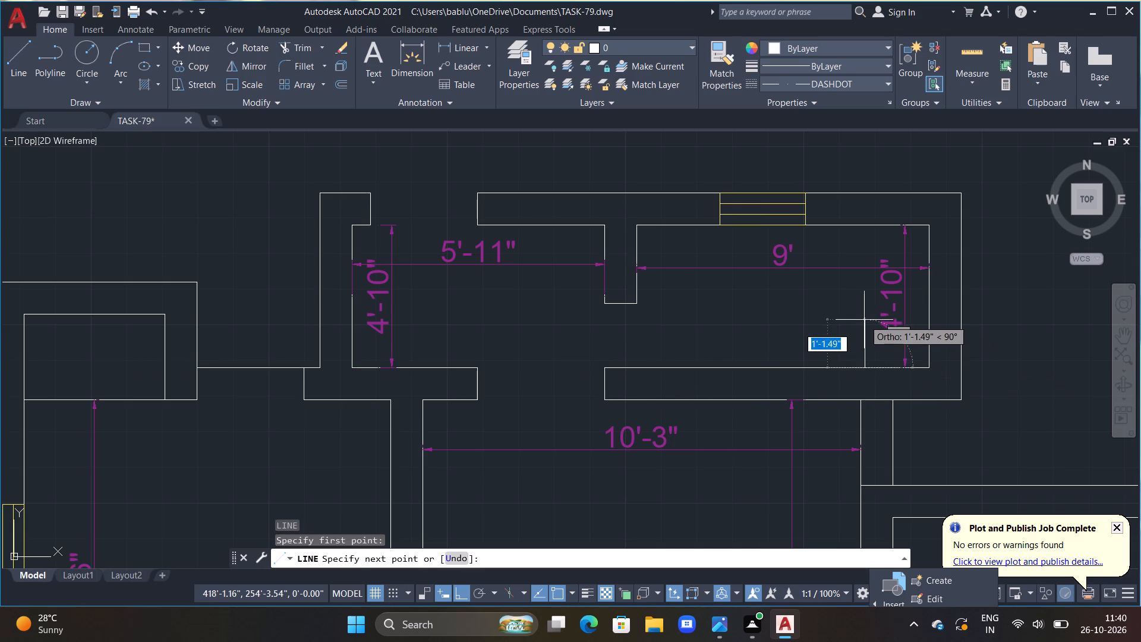
{"action": "double_click", "coordinate": [863, 325]}
{"action": "left_click_drag", "start_coordinate": [863, 325], "coordinate": [857, 329]}
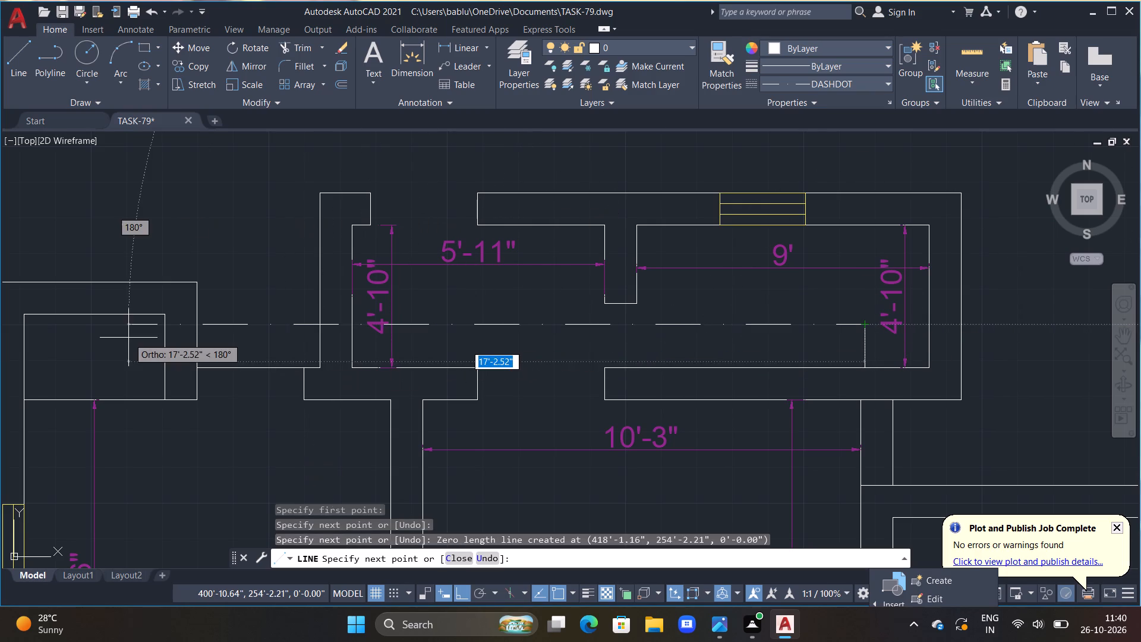
{"action": "middle_click_drag", "start_coordinate": [128, 338], "coordinate": [388, 283]}
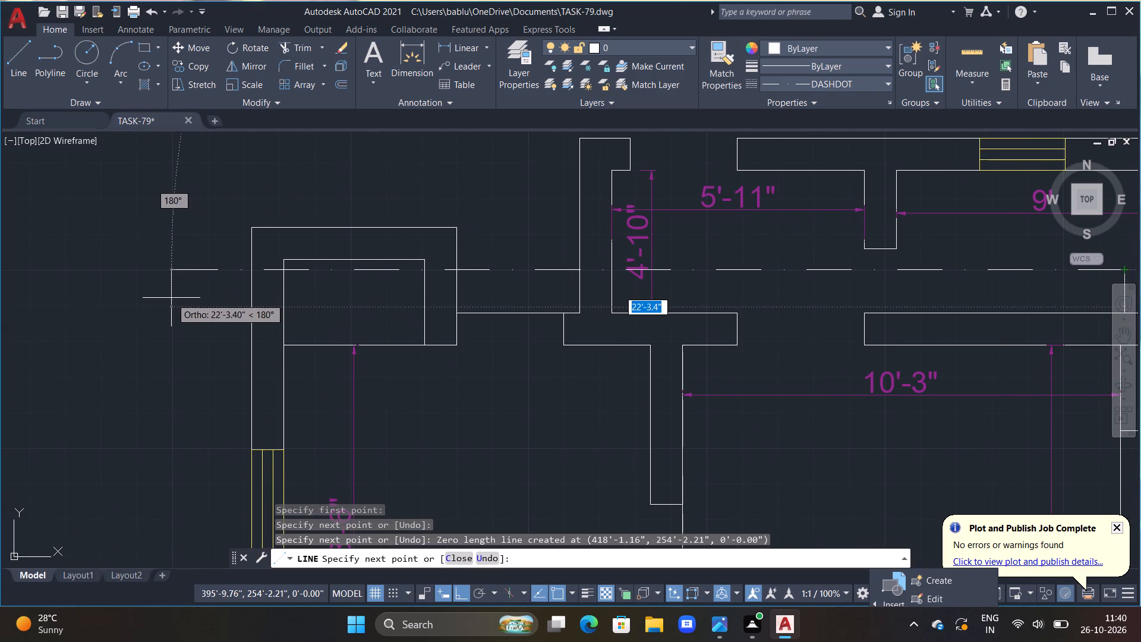
{"action": "middle_click_drag", "start_coordinate": [172, 298], "coordinate": [229, 270]}
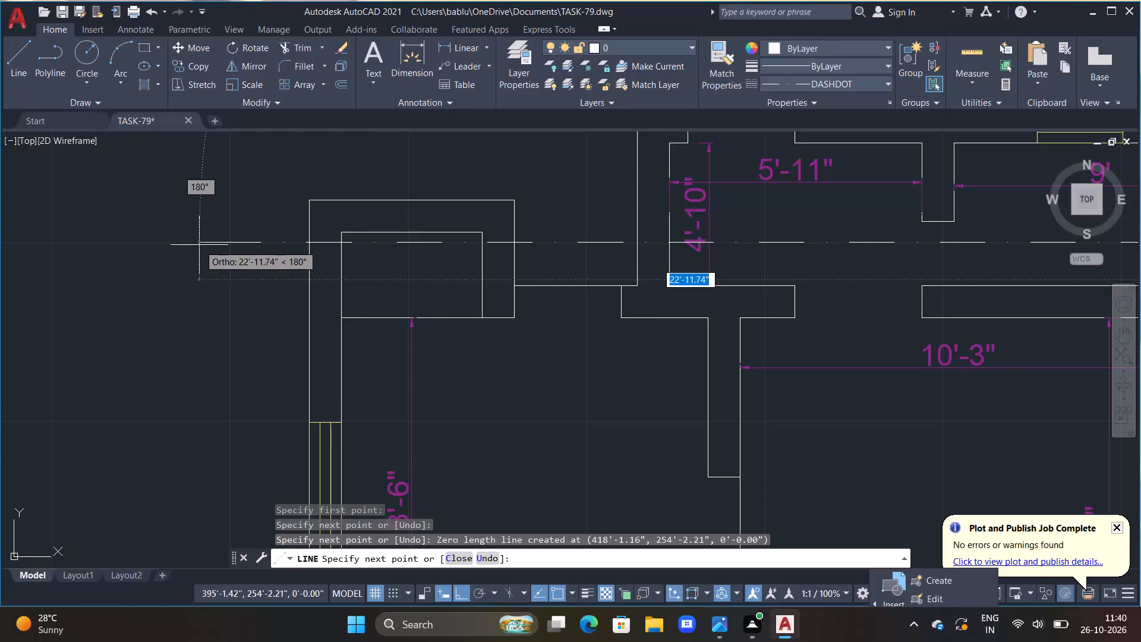
{"action": "left_click", "coordinate": [199, 241]}
Continue the DASHDOT line about 46'-3" south, 30'-8" east, 6'-11" north and 21' east, ending beyond the plan's east edge.
{"action": "scroll", "coordinate": [197, 283], "scroll_direction": "down", "scroll_amount": 4}
{"action": "middle_click_drag", "start_coordinate": [191, 400], "coordinate": [254, 133]}
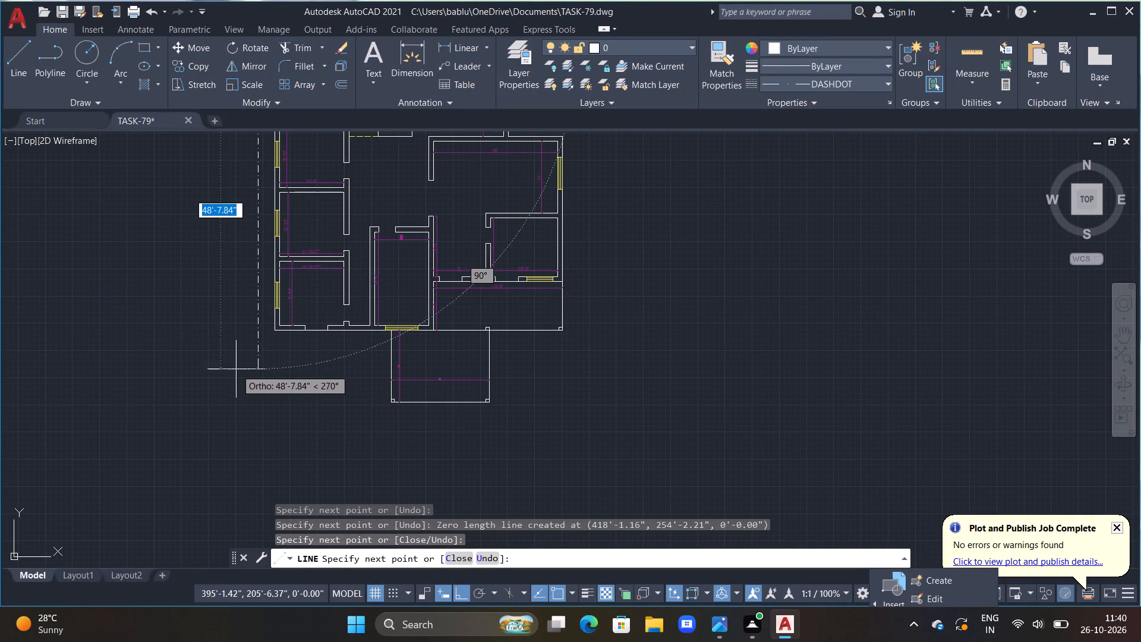
{"action": "left_click", "coordinate": [257, 354]}
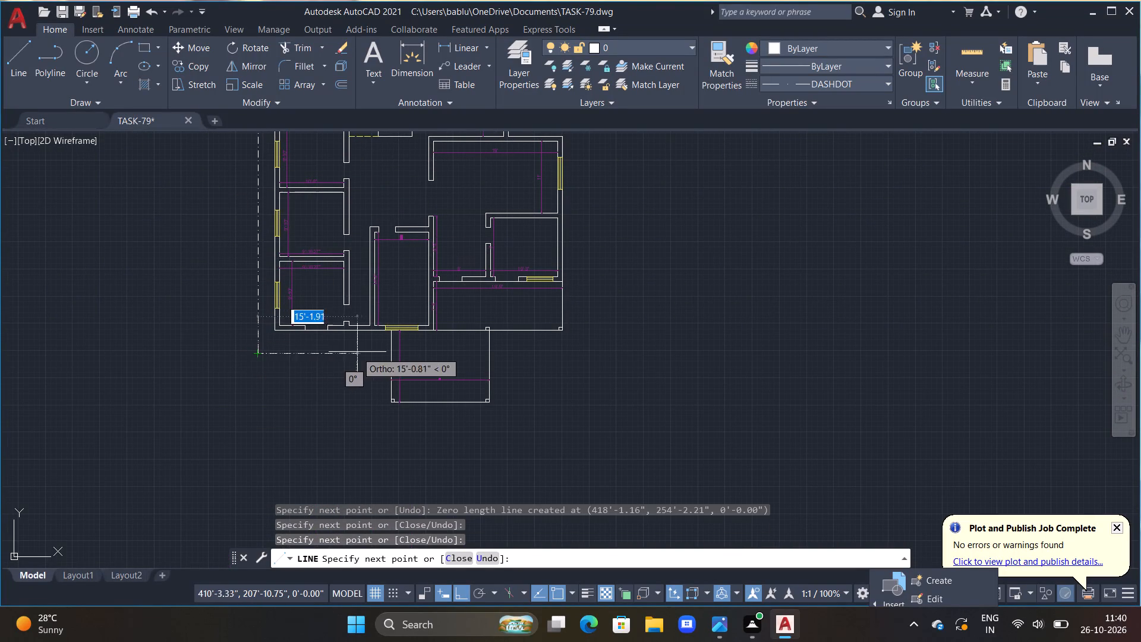
{"action": "left_click", "coordinate": [458, 353]}
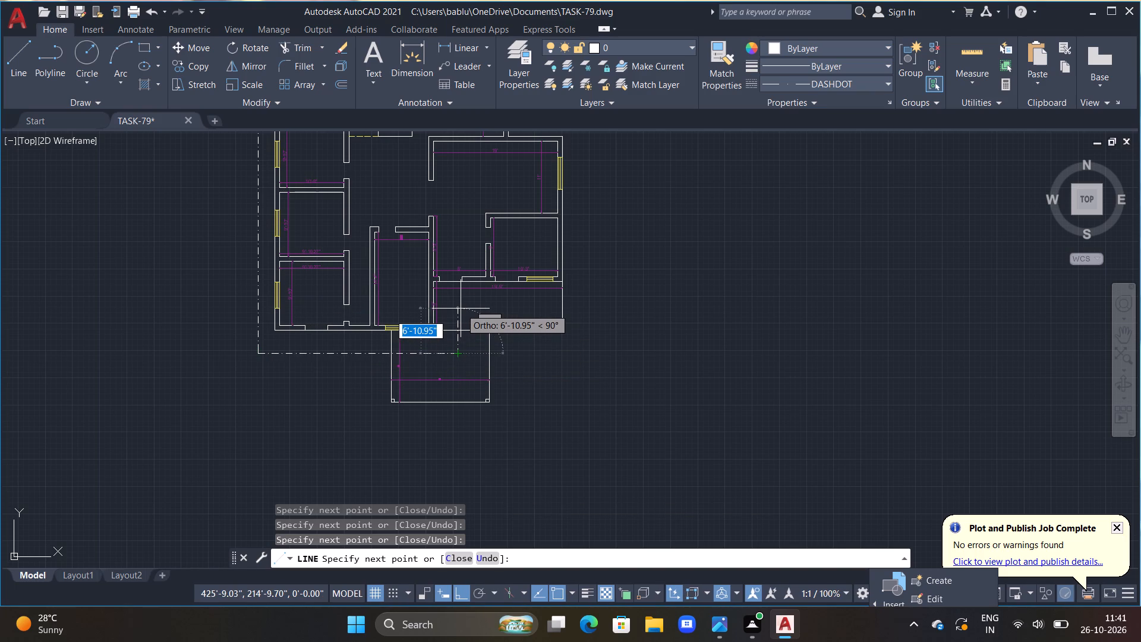
{"action": "left_click", "coordinate": [461, 309]}
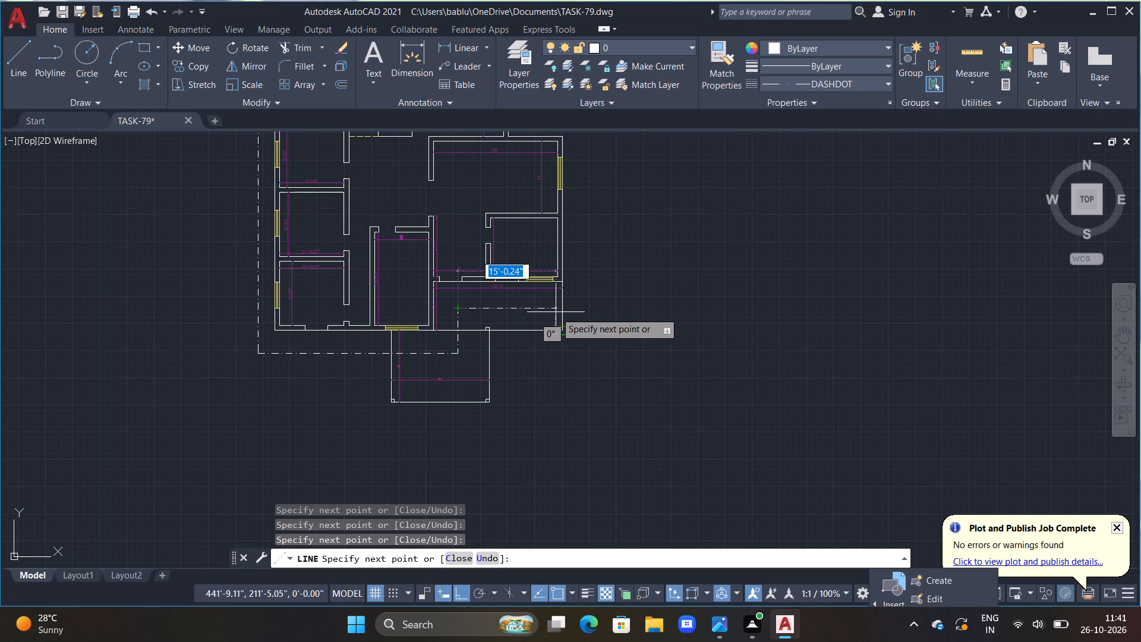
{"action": "double_click", "coordinate": [594, 308]}
{"action": "middle_click_drag", "start_coordinate": [609, 194], "coordinate": [605, 367]}
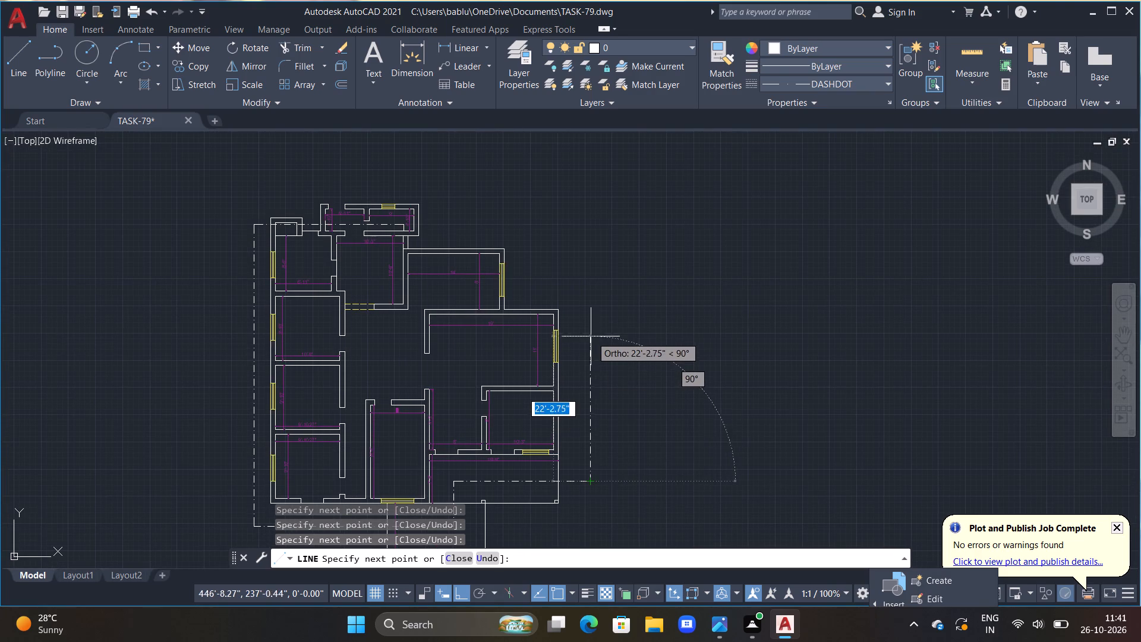
{"action": "double_click", "coordinate": [576, 481]}
{"action": "scroll", "coordinate": [584, 479], "scroll_direction": "up", "scroll_amount": 1}
{"action": "key", "text": "Escape"}
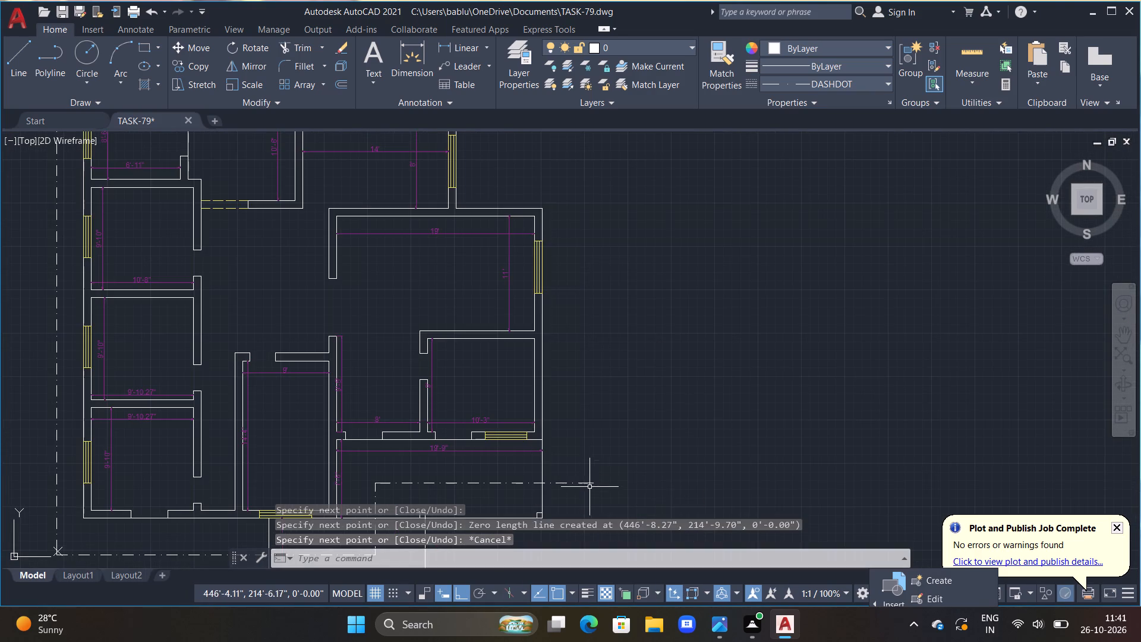
Trim the DASHDOT line's eastern overhang back to the plan's outer east edge.
{"action": "scroll", "coordinate": [590, 490], "scroll_direction": "up", "scroll_amount": 3}
{"action": "middle_click_drag", "start_coordinate": [559, 465], "coordinate": [653, 355]}
{"action": "scroll", "coordinate": [617, 389], "scroll_direction": "up", "scroll_amount": 1}
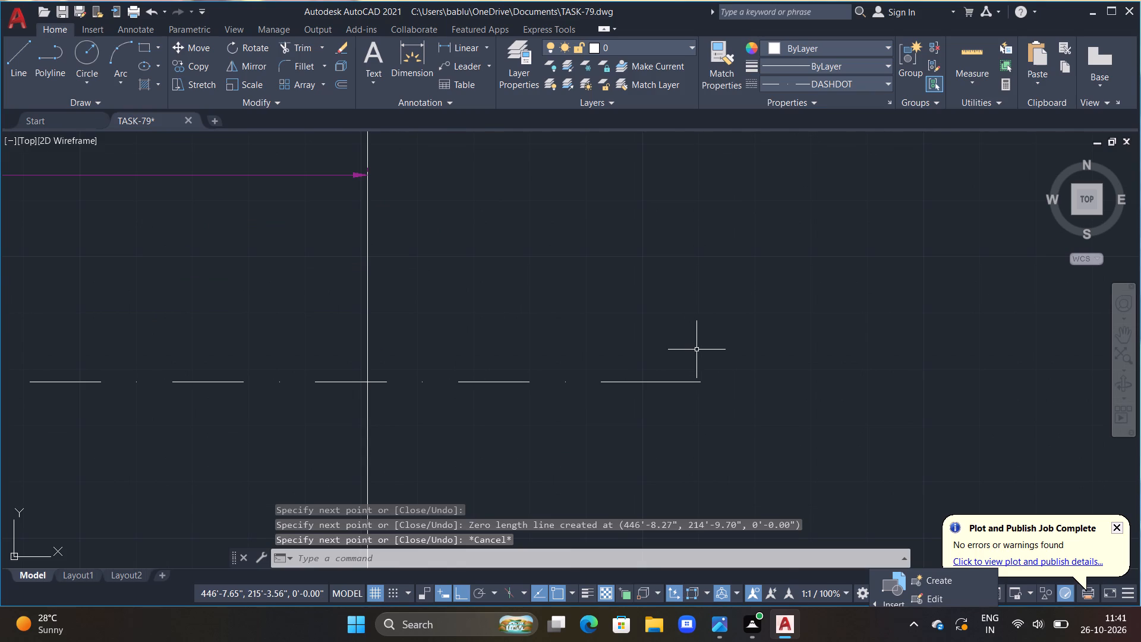
{"action": "type", "text": "TR"}
{"action": "key", "text": "space"}
{"action": "left_click", "coordinate": [661, 383]}
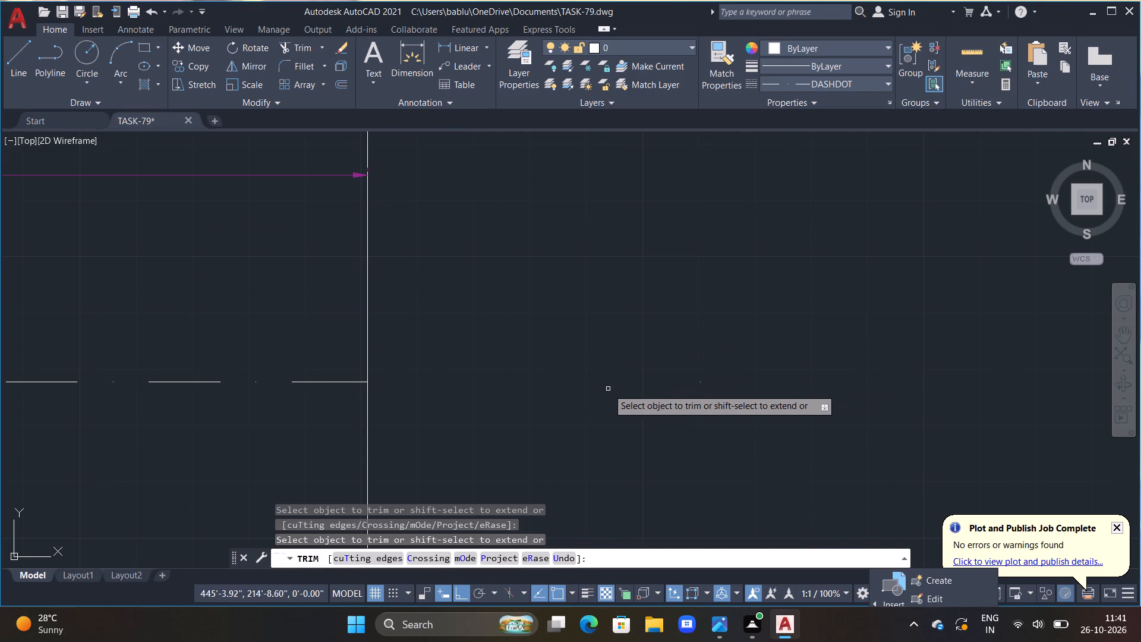
{"action": "key", "text": "Escape"}
{"action": "scroll", "coordinate": [581, 399], "scroll_direction": "down", "scroll_amount": 3}
{"action": "key", "text": "Escape"}
{"action": "middle_click_drag", "start_coordinate": [572, 403], "coordinate": [604, 399]}
{"action": "key", "text": "Escape"}
{"action": "scroll", "coordinate": [613, 398], "scroll_direction": "down", "scroll_amount": 1}
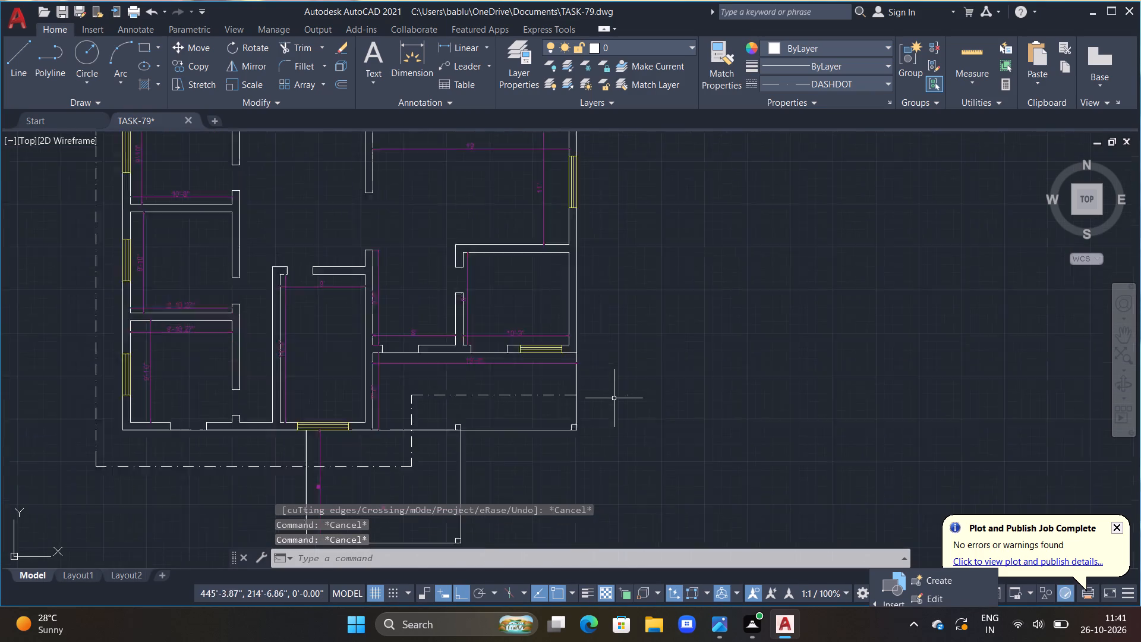
Continue the DASHDOT line from the east edge about 3'-7" east, 29' north, 9'-2" west, 9'-6" north and 18'-2" west to the northern wall.
{"action": "scroll", "coordinate": [614, 398], "scroll_direction": "down", "scroll_amount": 1}
{"action": "type", "text": "L"}
{"action": "key", "text": "space"}
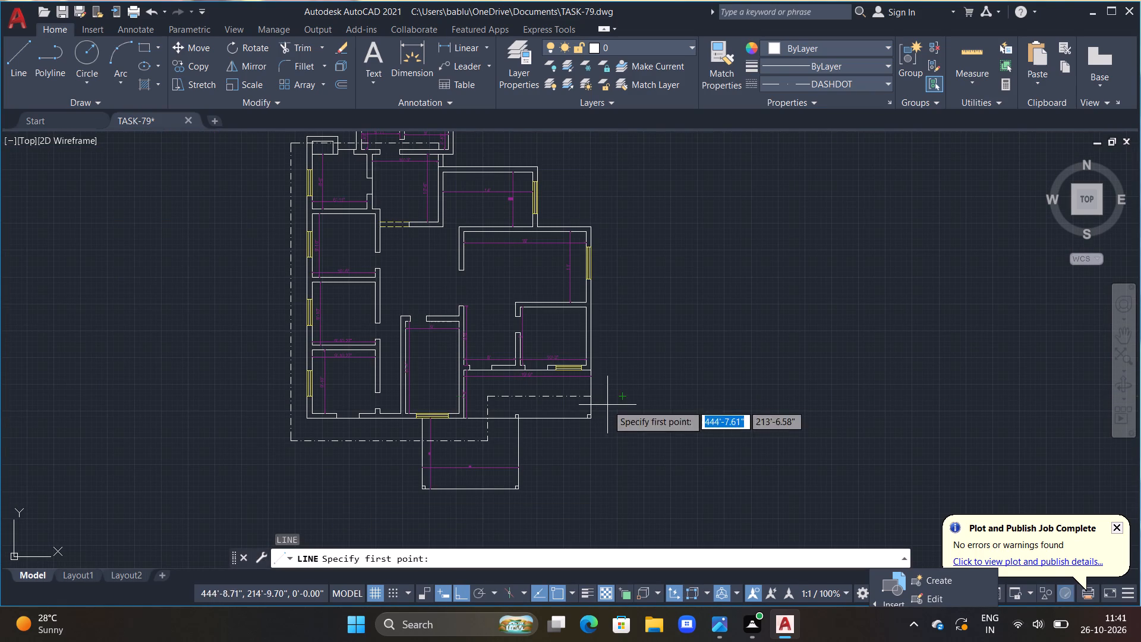
{"action": "left_click", "coordinate": [589, 399]}
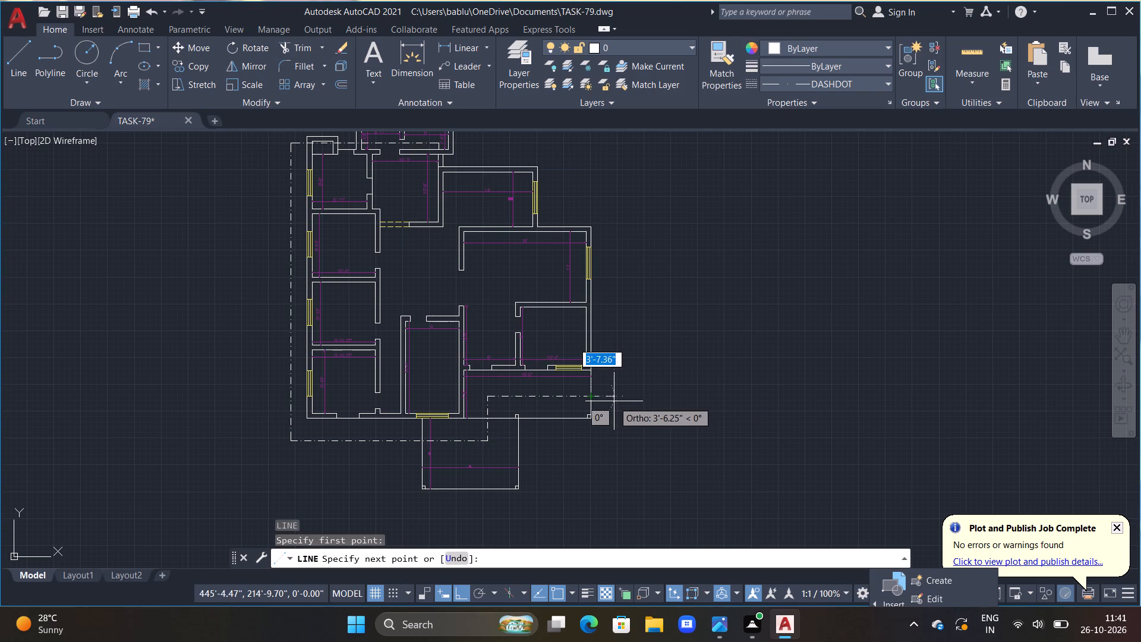
{"action": "left_click", "coordinate": [614, 401]}
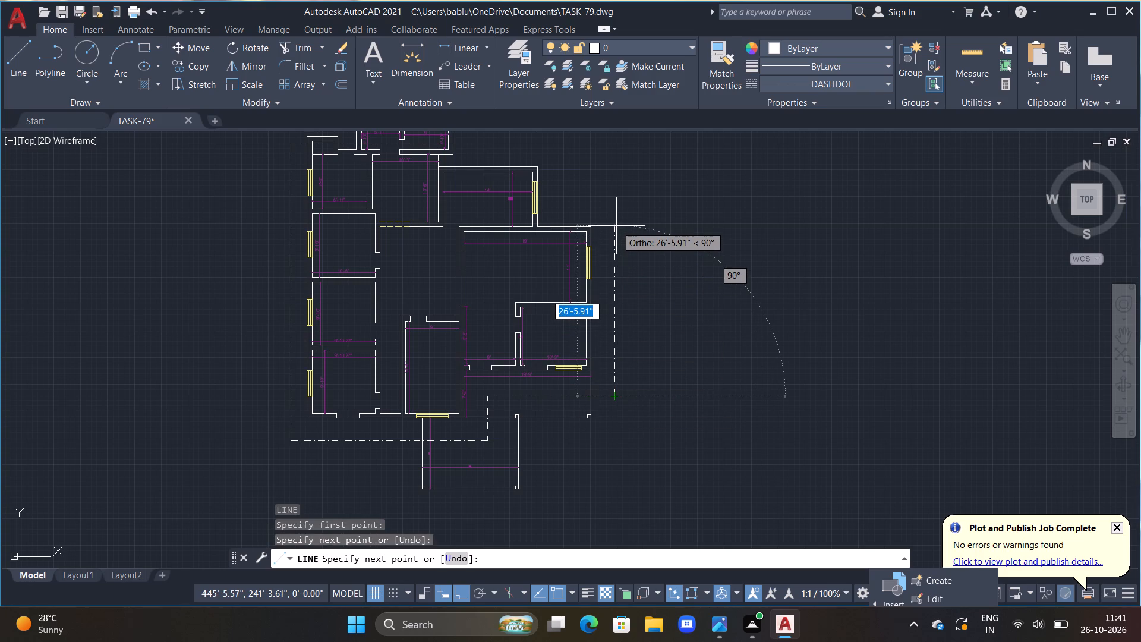
{"action": "middle_click_drag", "start_coordinate": [616, 226], "coordinate": [610, 280]}
{"action": "scroll", "coordinate": [610, 280], "scroll_direction": "up", "scroll_amount": 1}
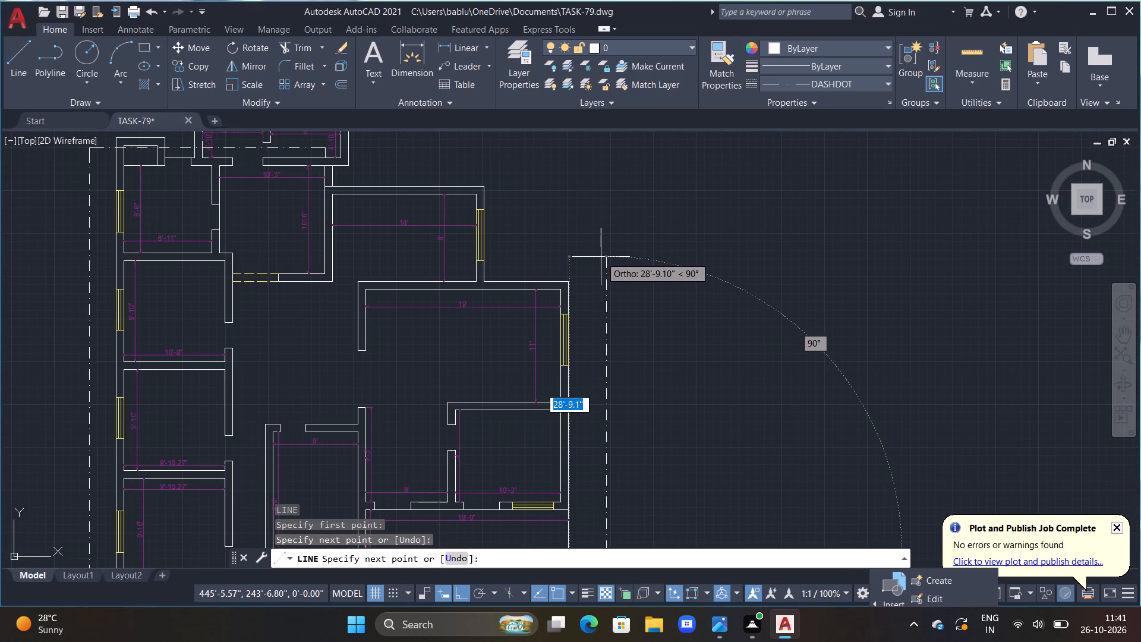
{"action": "left_click", "coordinate": [601, 256]}
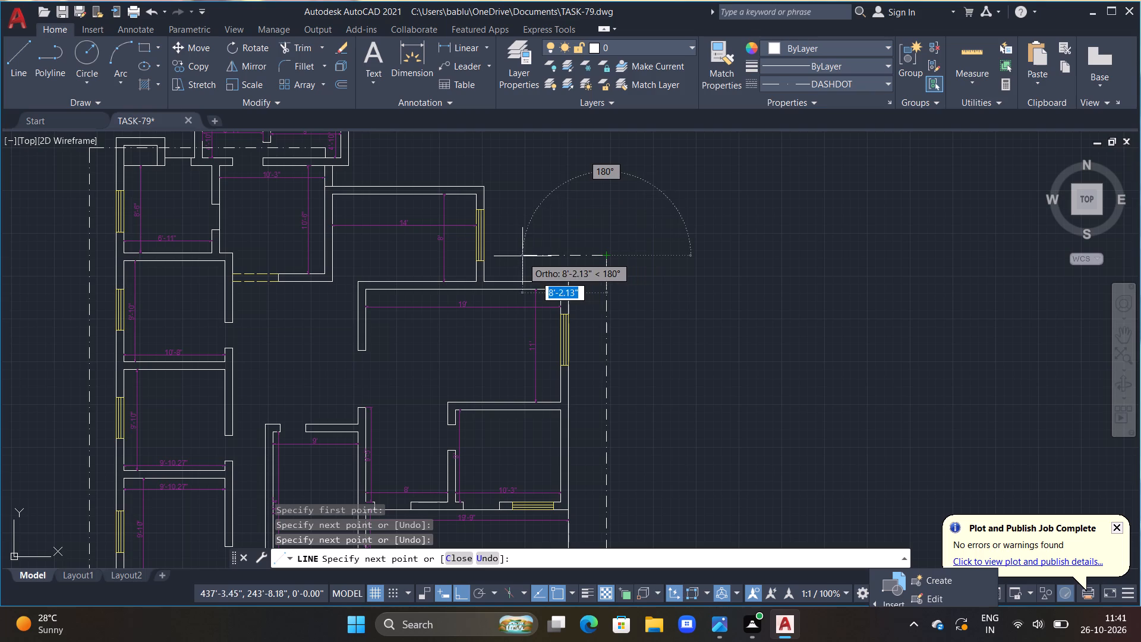
{"action": "left_click_drag", "start_coordinate": [512, 257], "coordinate": [514, 248]}
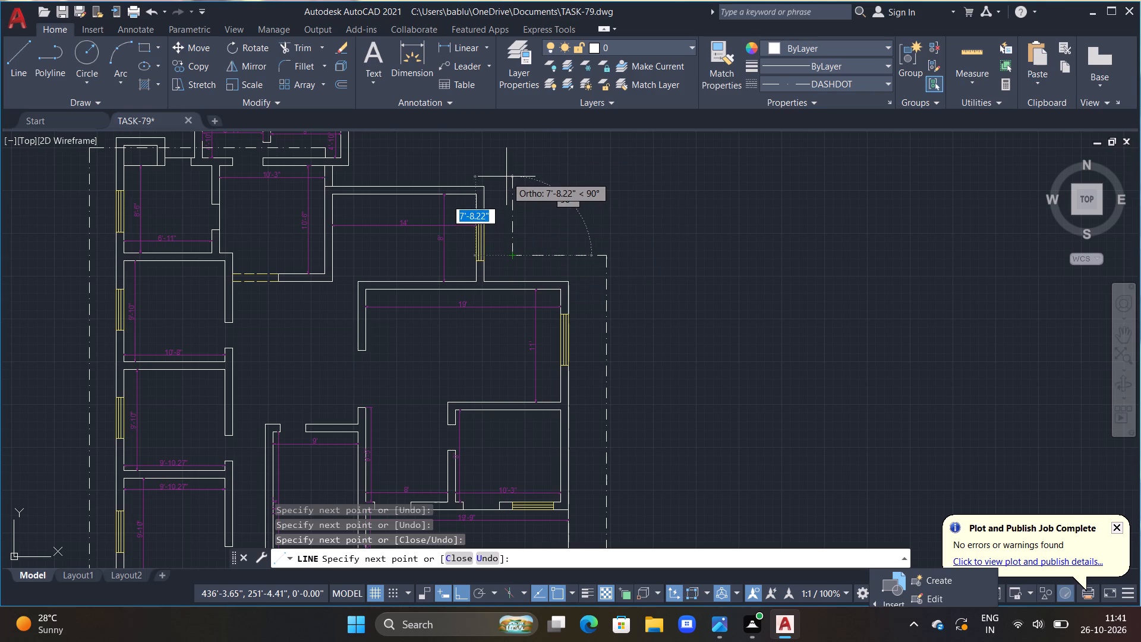
{"action": "middle_click_drag", "start_coordinate": [506, 177], "coordinate": [508, 229]}
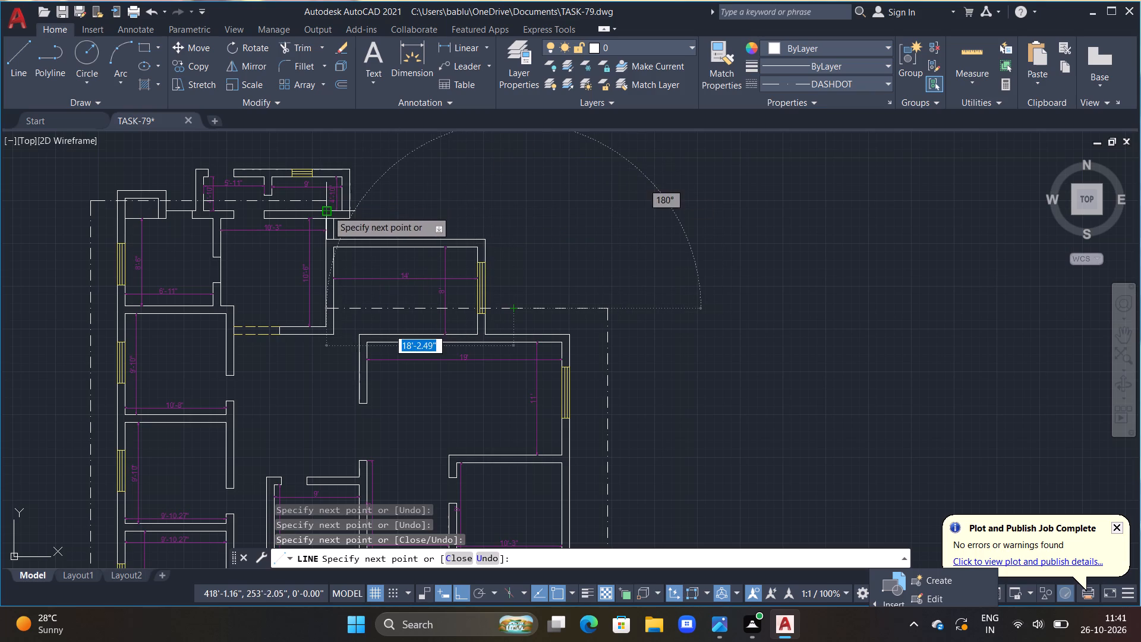
{"action": "double_click", "coordinate": [515, 210]}
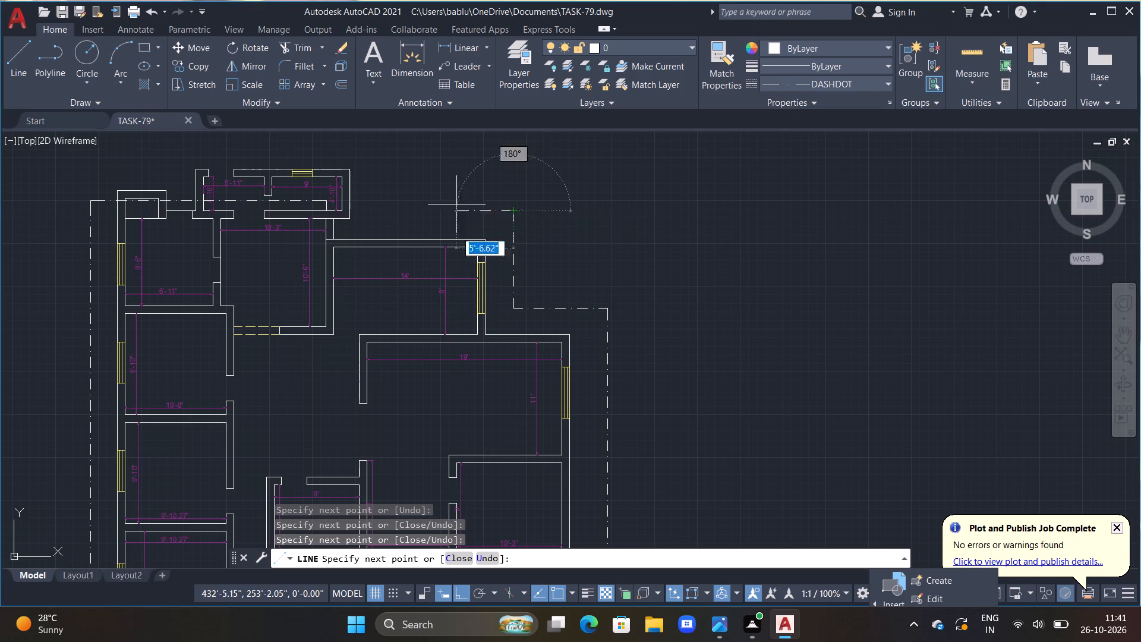
{"action": "left_click", "coordinate": [329, 209]}
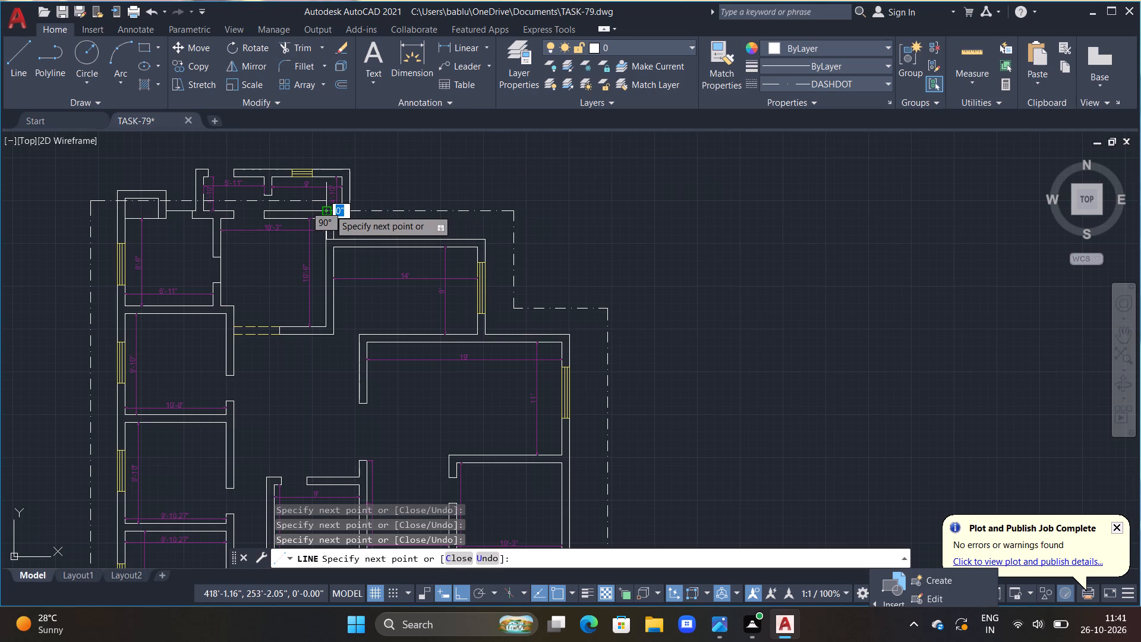
{"action": "key", "text": "Escape"}
Draw a DASHDOT line around the 15' wide porch: 14' south, about 22' east, 10'-5" north, 11'-3" east and 7' north to the eastern corner.
{"action": "scroll", "coordinate": [334, 214], "scroll_direction": "down", "scroll_amount": 2}
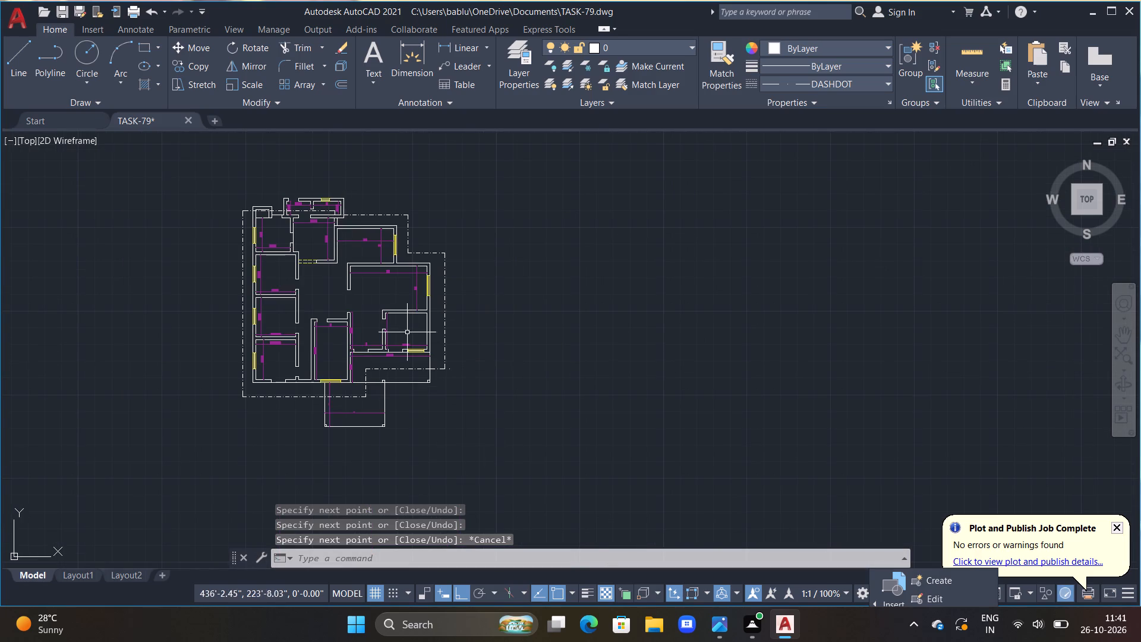
{"action": "scroll", "coordinate": [410, 330], "scroll_direction": "up", "scroll_amount": 1}
{"action": "middle_click_drag", "start_coordinate": [412, 328], "coordinate": [546, 224]}
{"action": "scroll", "coordinate": [524, 316], "scroll_direction": "up", "scroll_amount": 1}
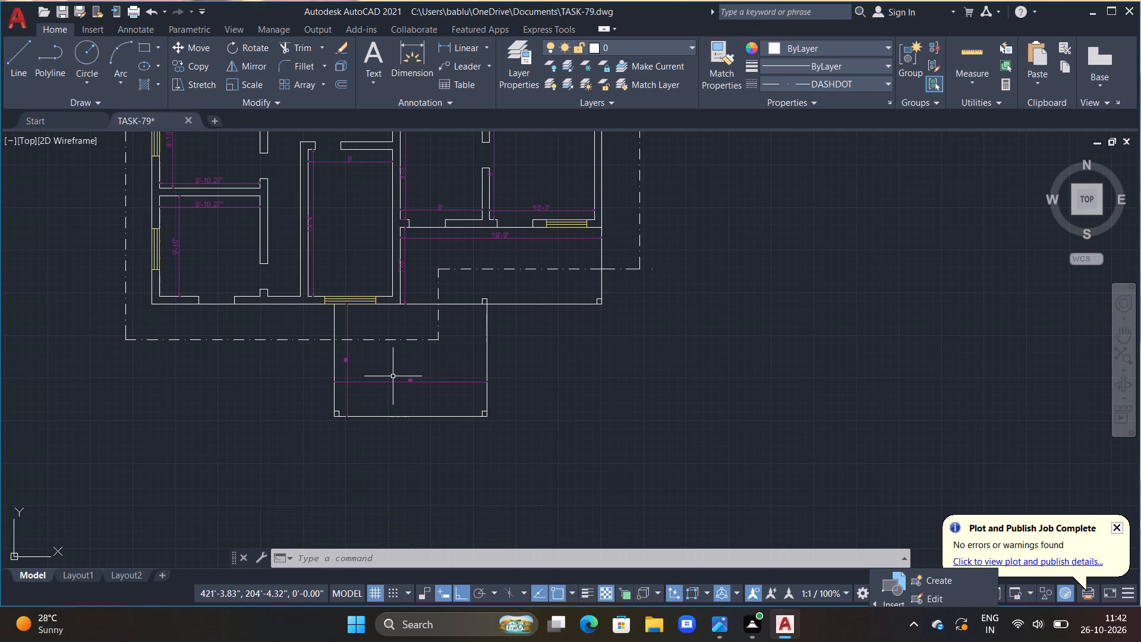
{"action": "key", "text": "l"}
{"action": "key", "text": "space"}
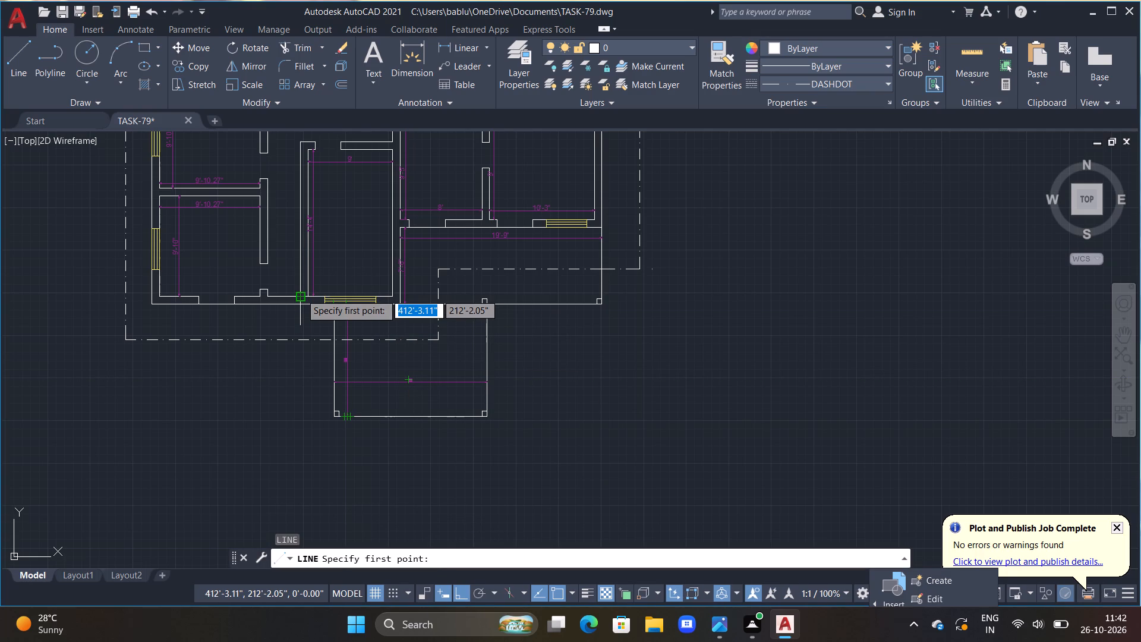
{"action": "left_click", "coordinate": [301, 307]}
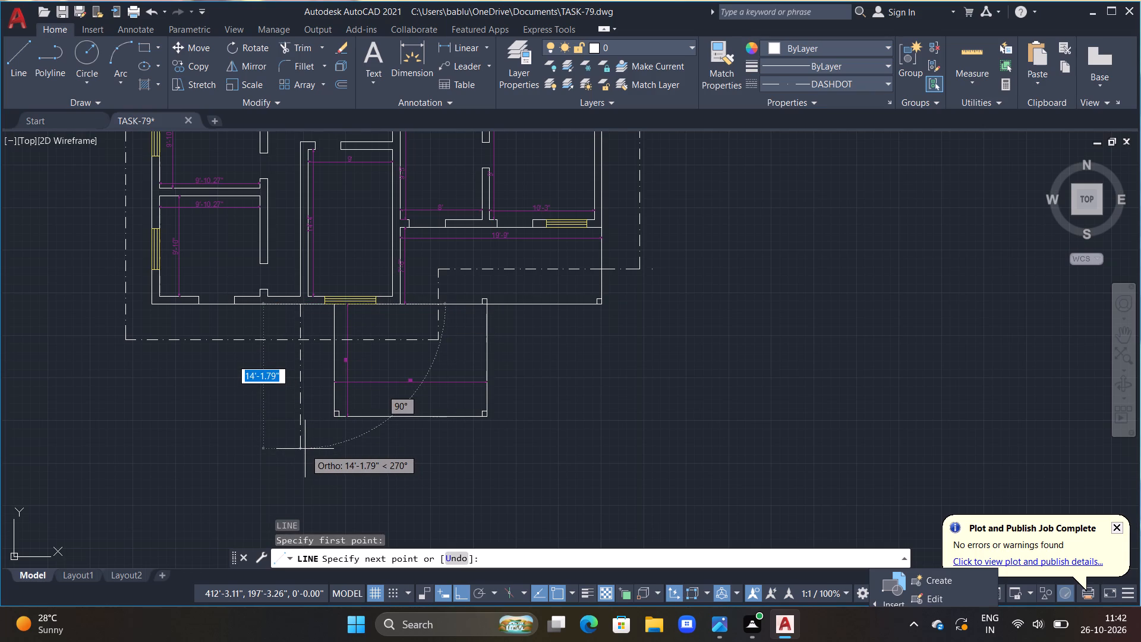
{"action": "type", "text": "14'"}
{"action": "key", "text": "Return"}
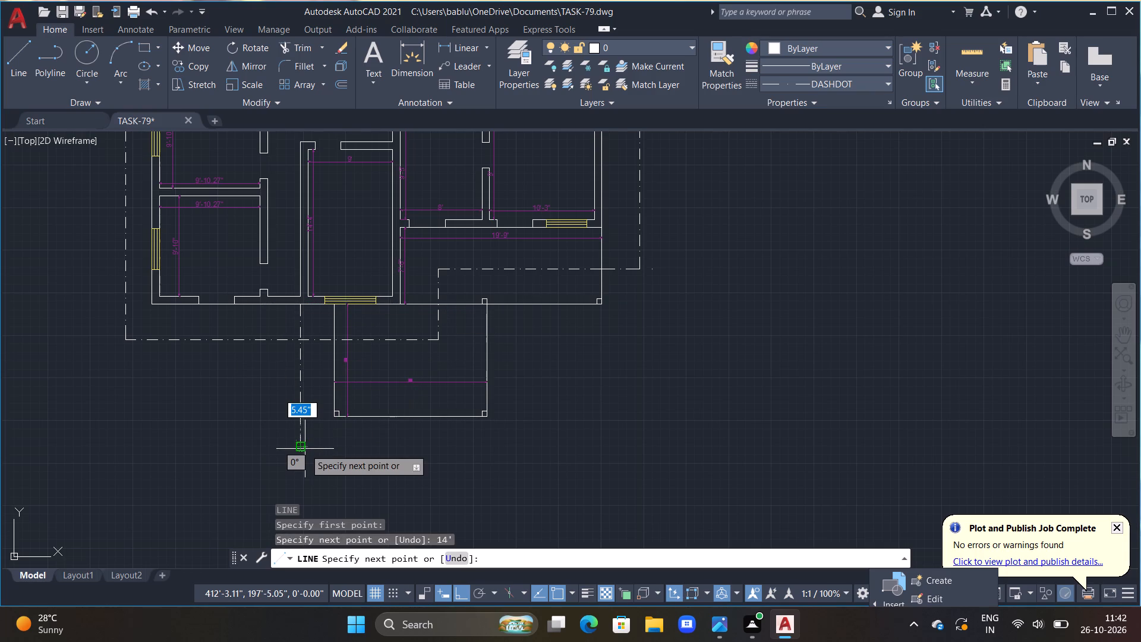
{"action": "double_click", "coordinate": [525, 446]}
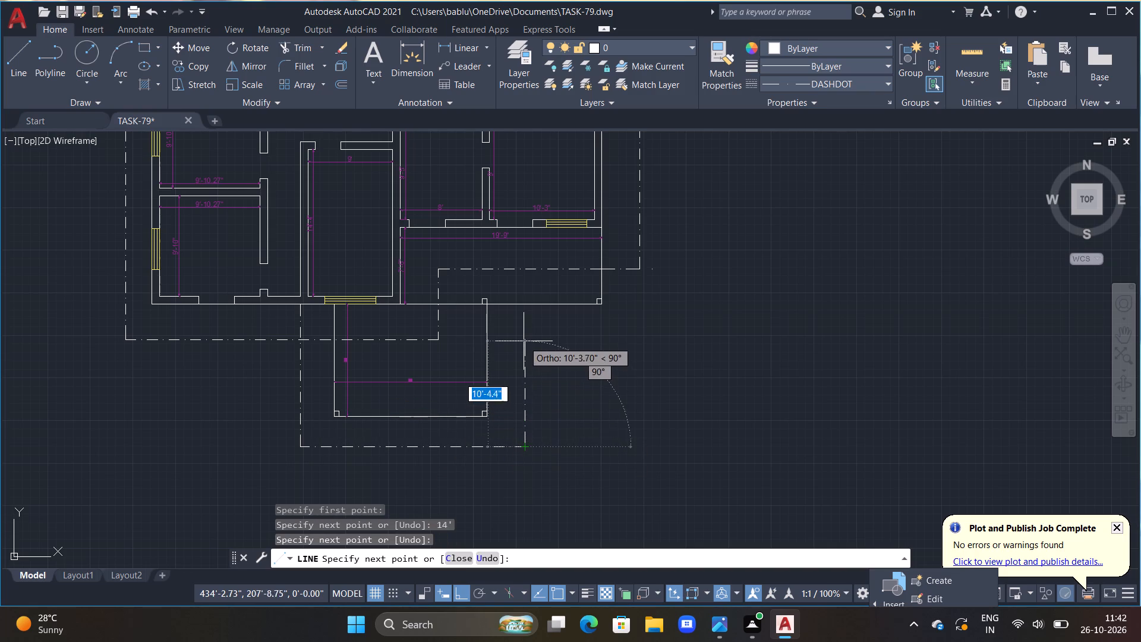
{"action": "double_click", "coordinate": [524, 341]}
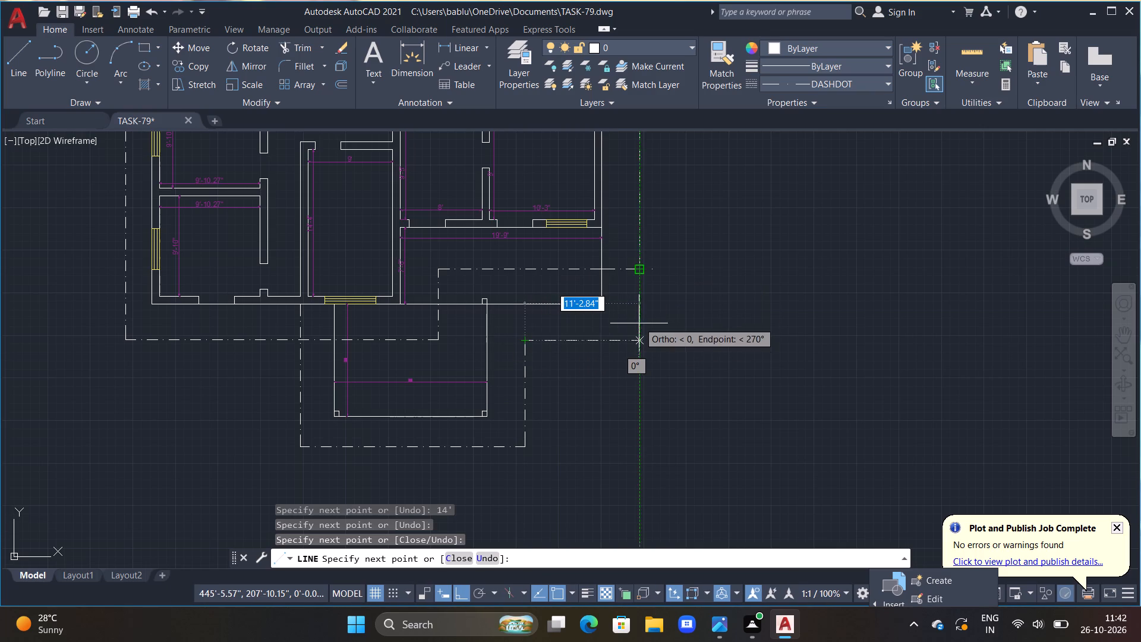
{"action": "left_click", "coordinate": [640, 339]}
{"action": "double_click", "coordinate": [638, 271]}
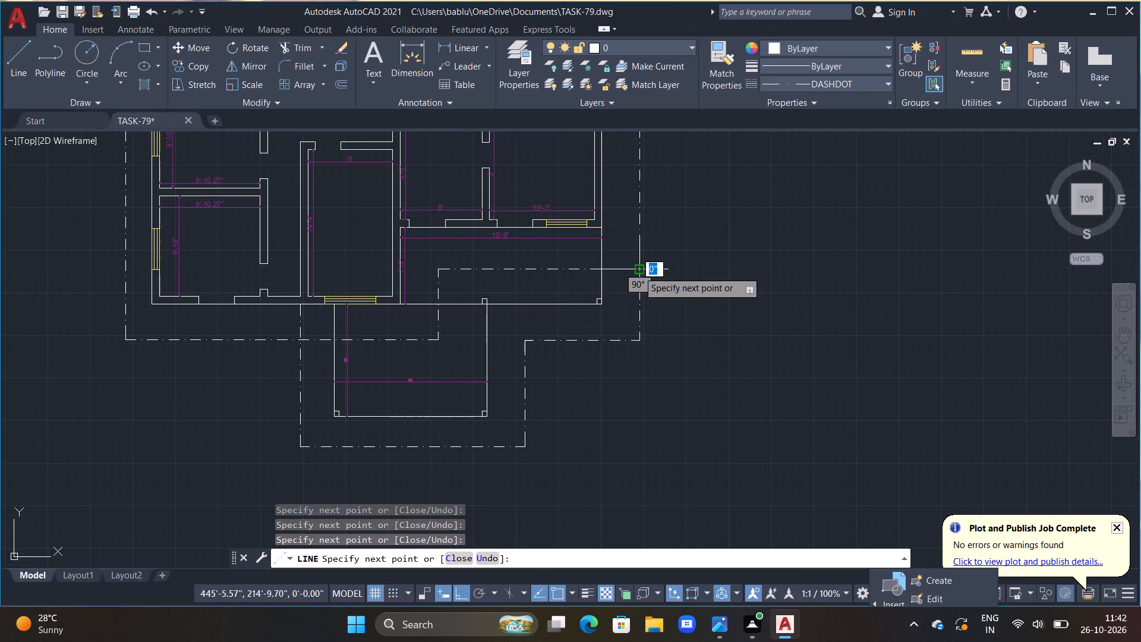
{"action": "key", "text": "Escape"}
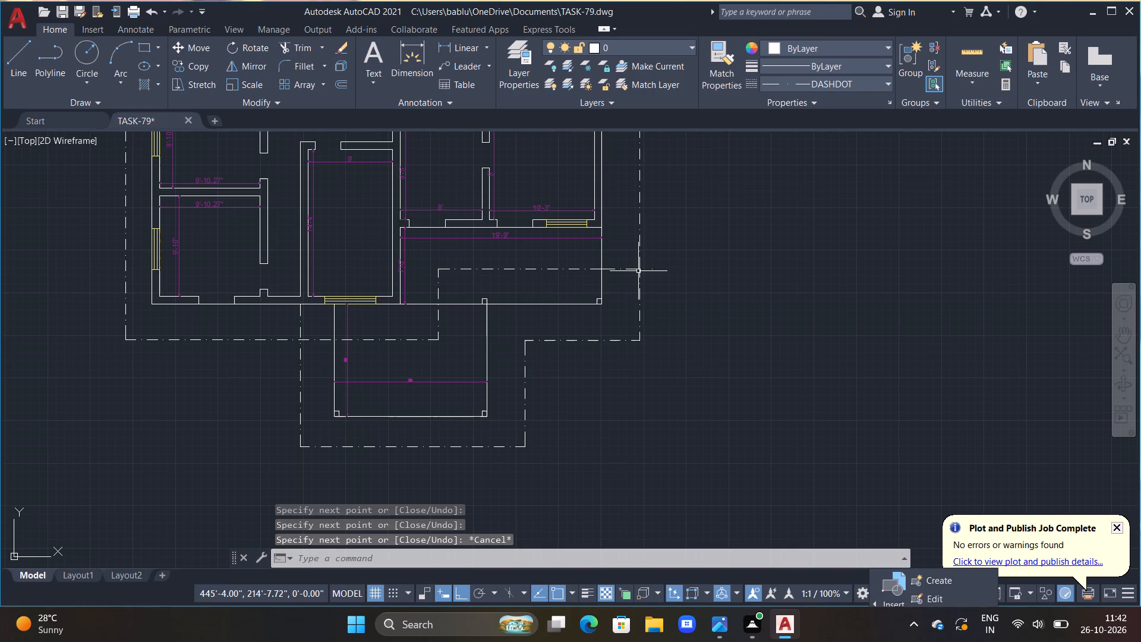
Draw a vertical DASHDOT line about 15'-4" south from the south wall's corner through the 15' wide porch, past its outer DASHDOT line.
{"action": "middle_click_drag", "start_coordinate": [440, 365], "coordinate": [444, 313]}
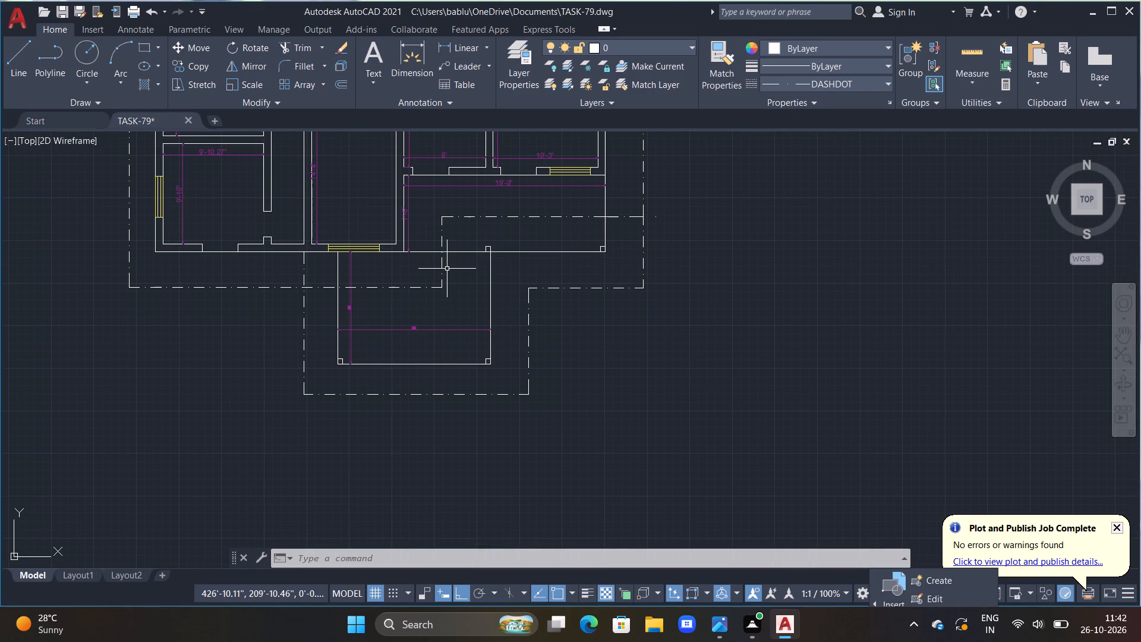
{"action": "type", "text": "L"}
{"action": "key", "text": "space"}
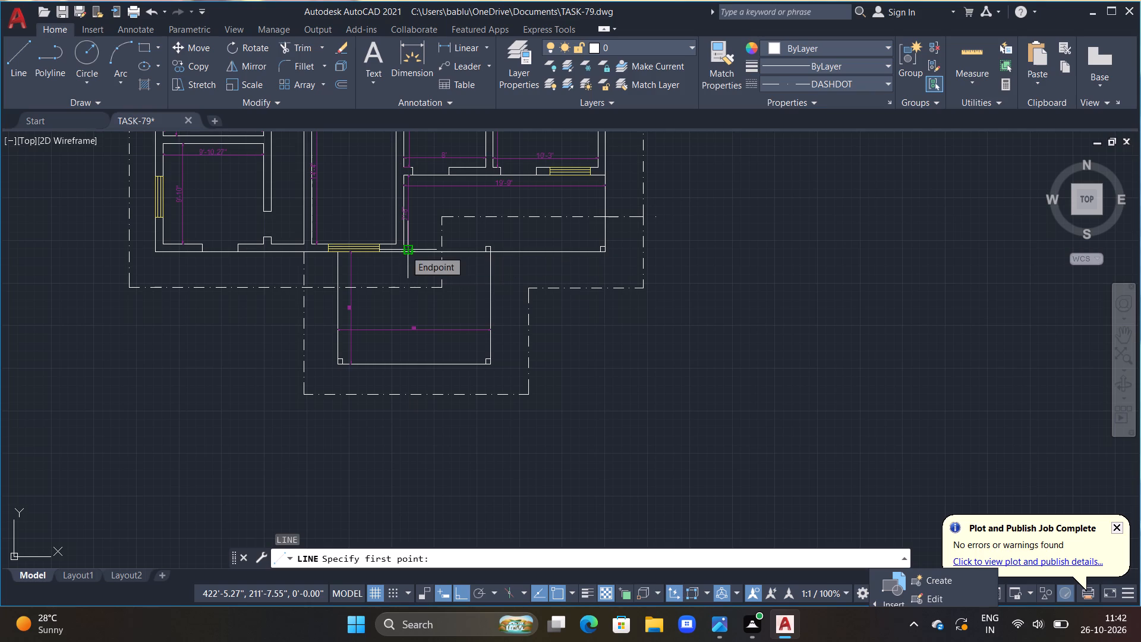
{"action": "left_click", "coordinate": [405, 253]}
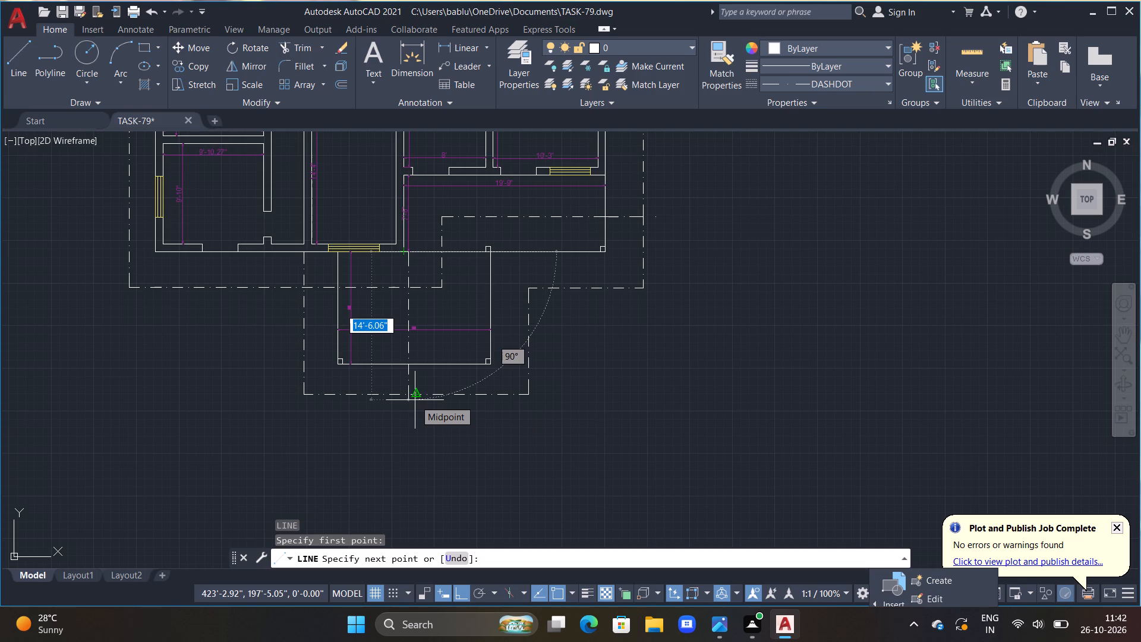
{"action": "scroll", "coordinate": [415, 405], "scroll_direction": "up", "scroll_amount": 2}
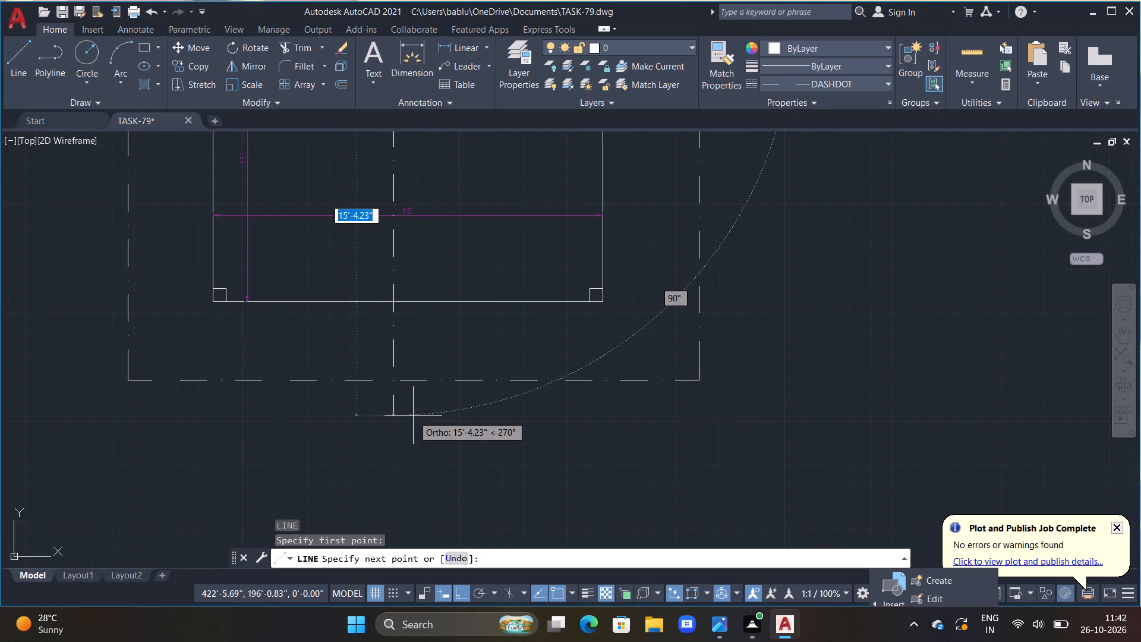
{"action": "left_click", "coordinate": [413, 416]}
{"action": "key", "text": "Escape"}
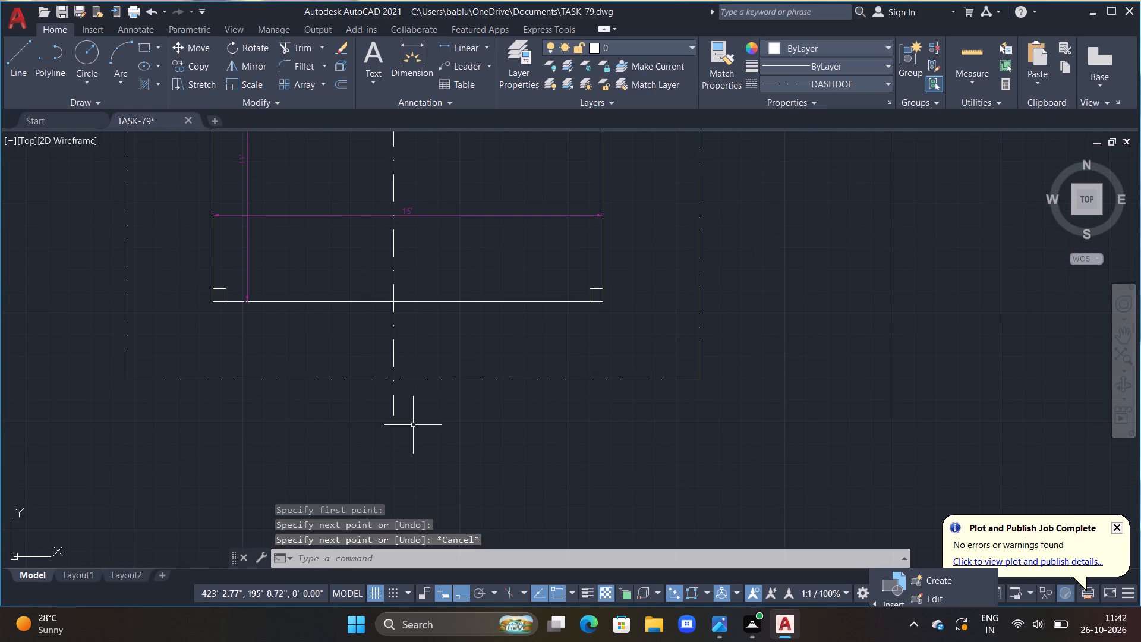
Trim the vertical DASHDOT line's southern overhang back to the DASHDOT line south of the porch.
{"action": "type", "text": "TR"}
{"action": "key", "text": "space"}
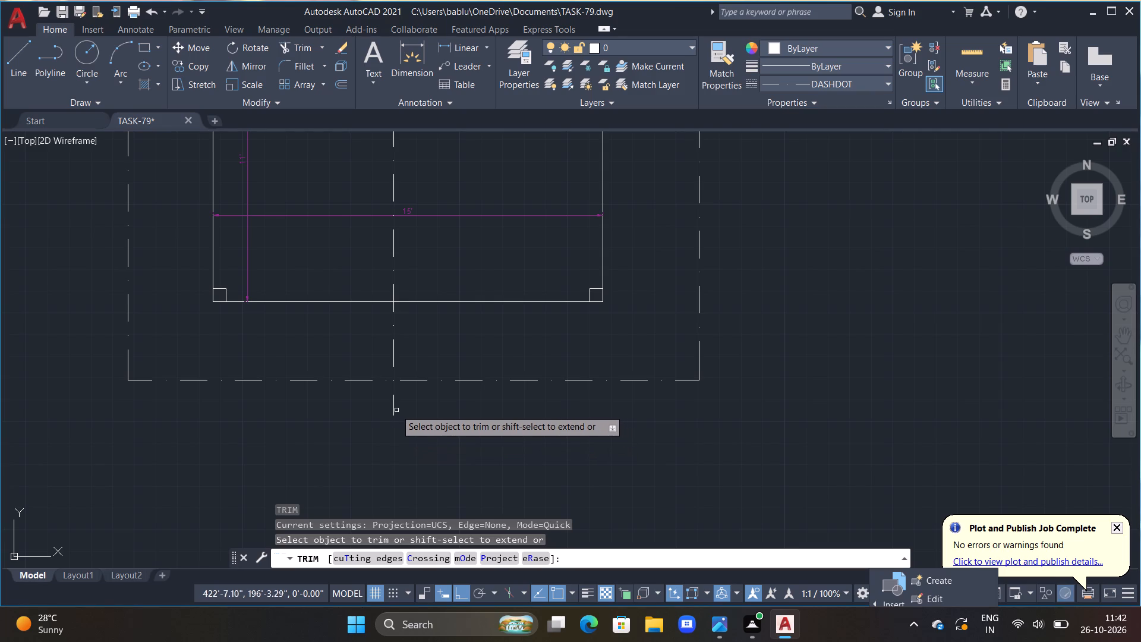
{"action": "double_click", "coordinate": [396, 409]}
{"action": "left_click", "coordinate": [383, 410]}
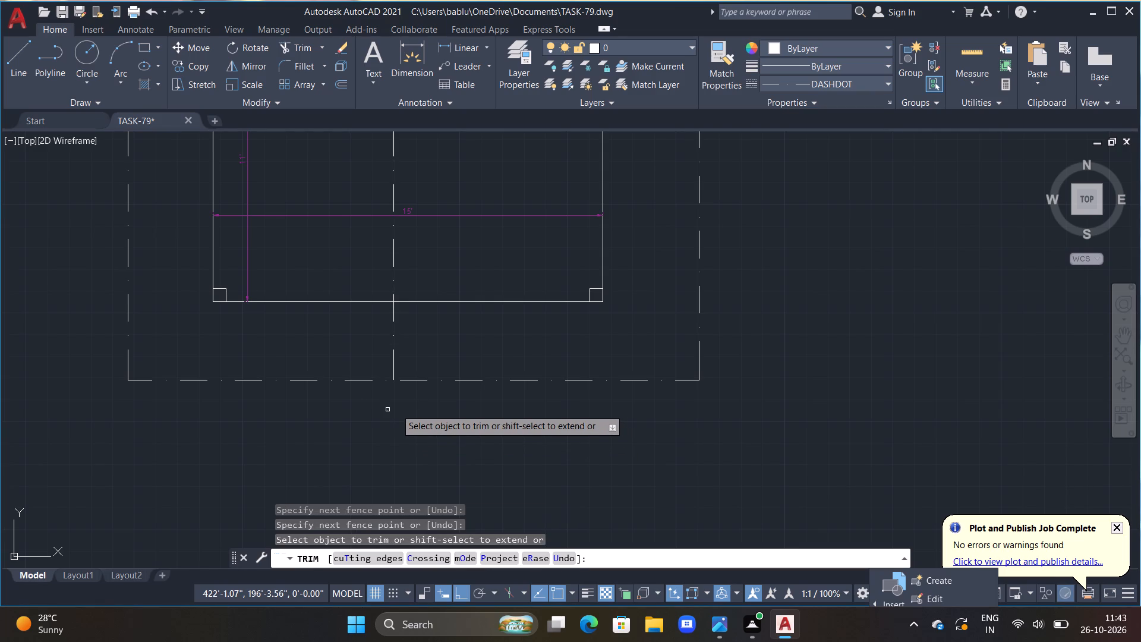
{"action": "middle_click_drag", "start_coordinate": [426, 420], "coordinate": [383, 488]}
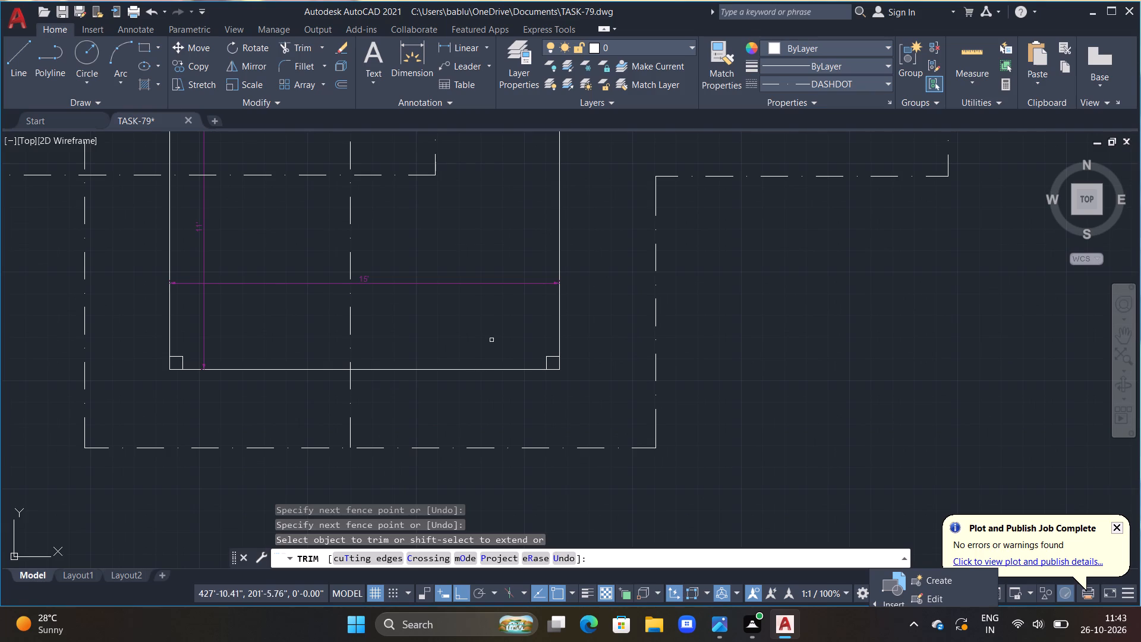
{"action": "middle_click_drag", "start_coordinate": [493, 336], "coordinate": [423, 325]}
{"action": "scroll", "coordinate": [506, 283], "scroll_direction": "down", "scroll_amount": 2}
{"action": "middle_click_drag", "start_coordinate": [521, 234], "coordinate": [511, 305]}
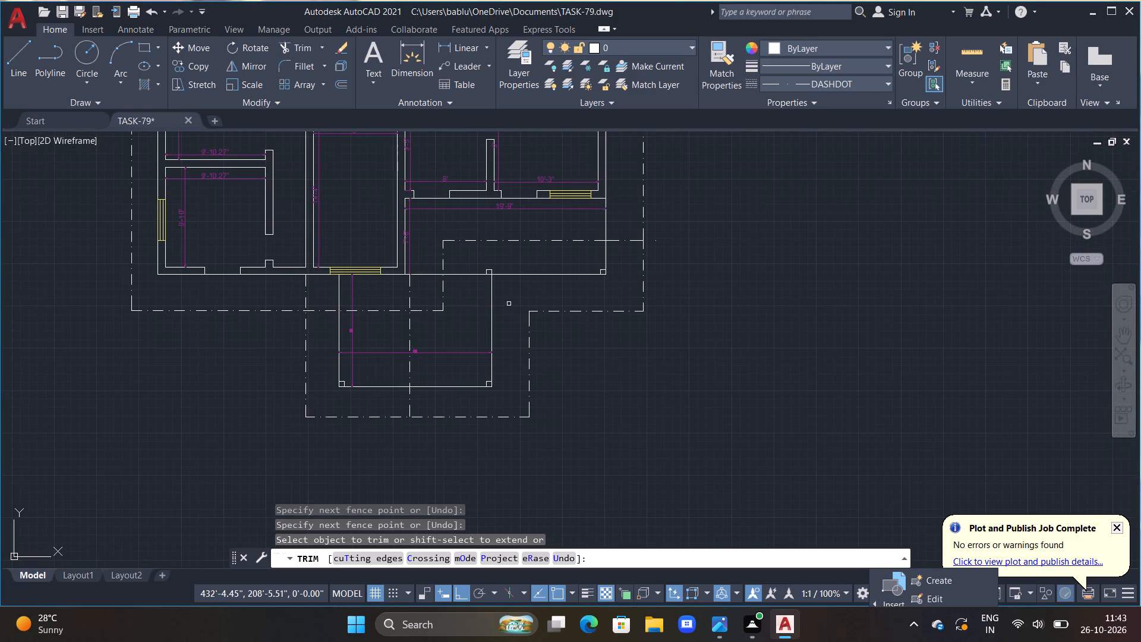
{"action": "middle_click_drag", "start_coordinate": [508, 303], "coordinate": [506, 325]}
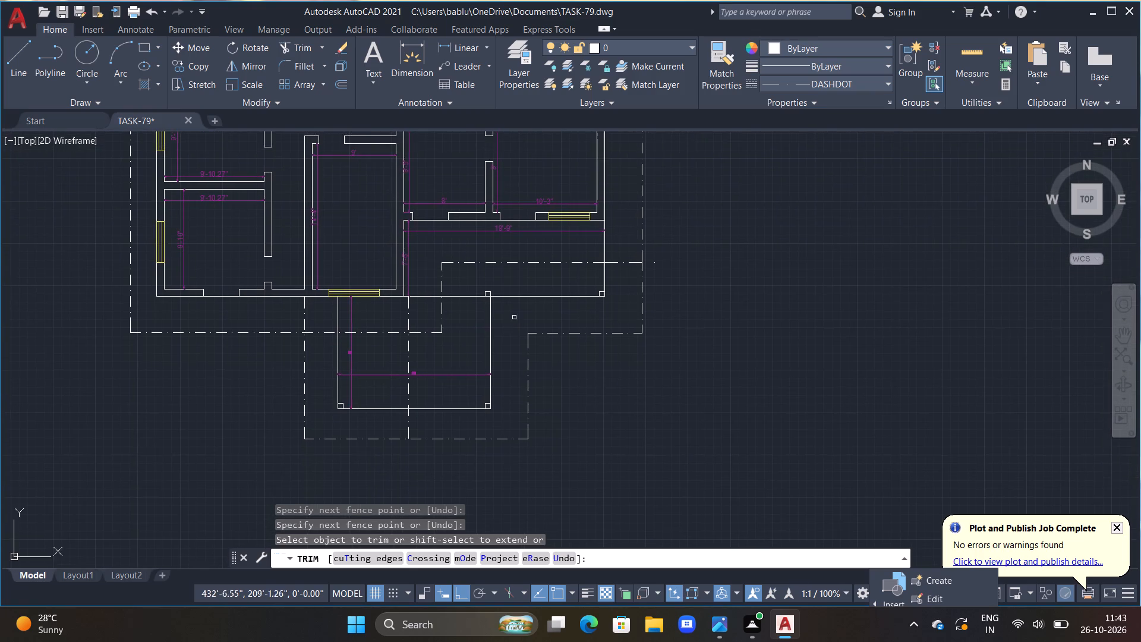
{"action": "middle_click_drag", "start_coordinate": [526, 310], "coordinate": [515, 342]}
{"action": "scroll", "coordinate": [397, 295], "scroll_direction": "up", "scroll_amount": 1}
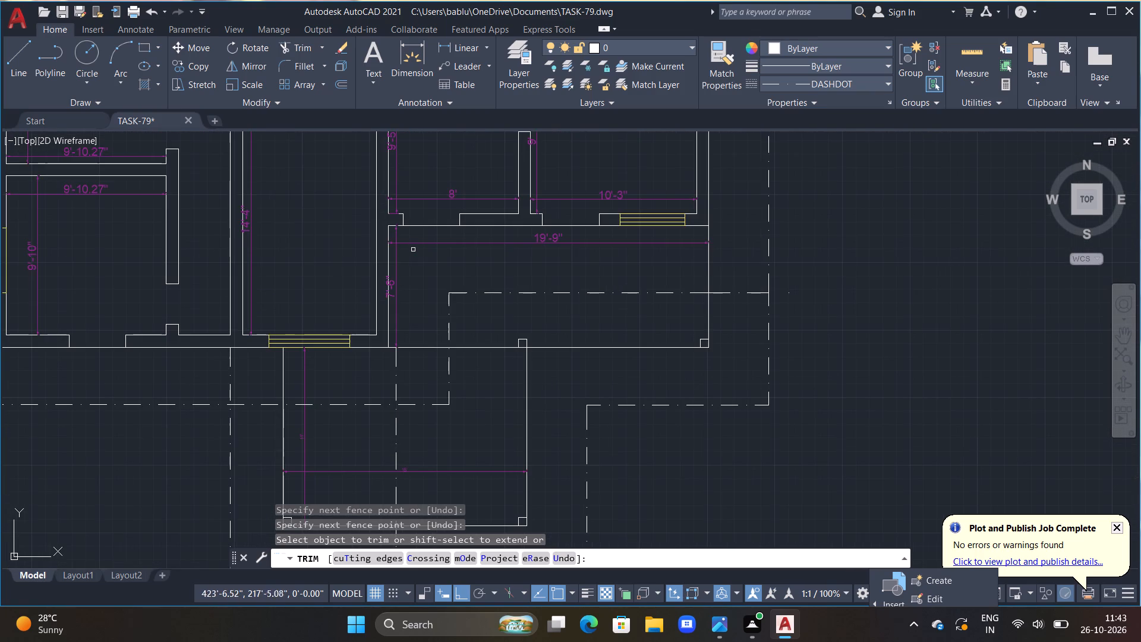
{"action": "scroll", "coordinate": [412, 247], "scroll_direction": "up", "scroll_amount": 3}
{"action": "middle_click_drag", "start_coordinate": [399, 232], "coordinate": [443, 370]}
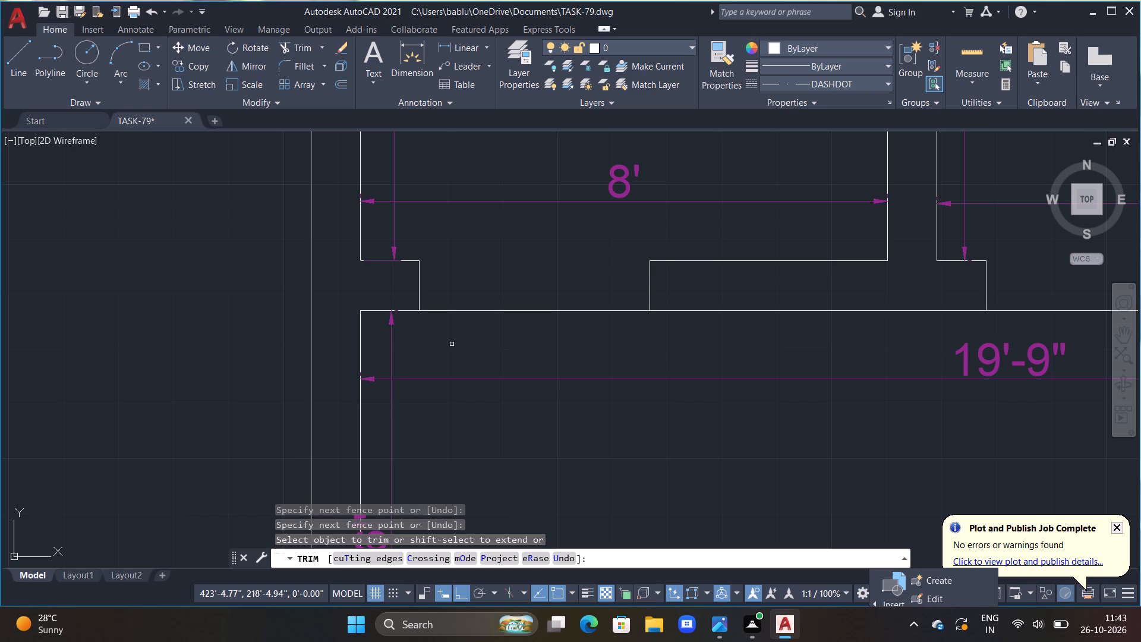
{"action": "key", "text": "Escape"}
{"action": "key", "text": "Escape"}
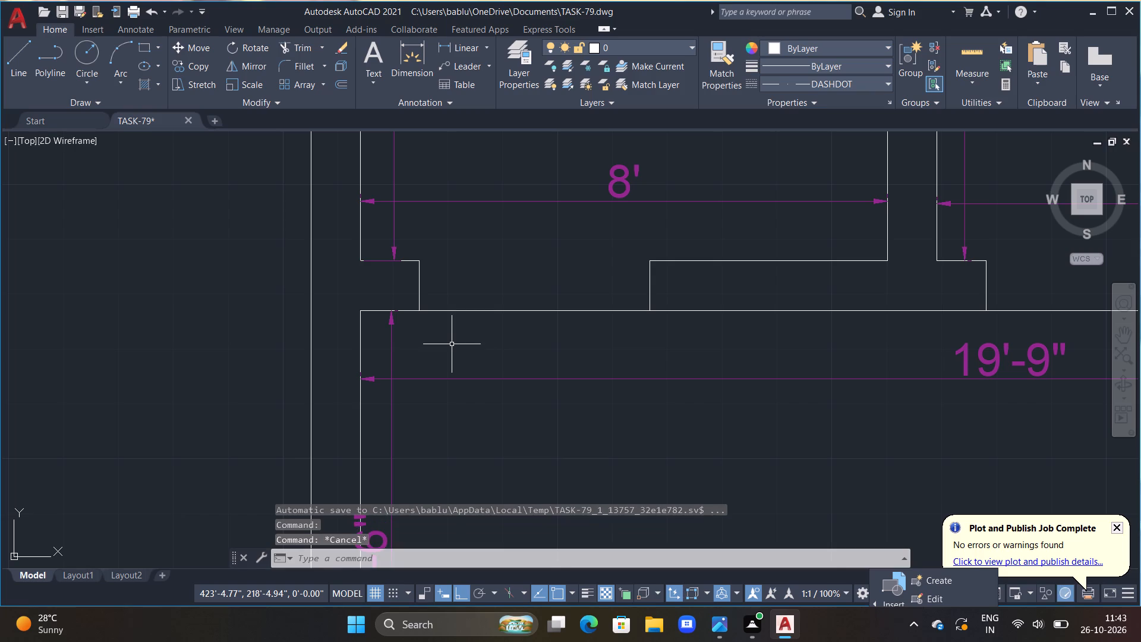
Select the vertical dimension at the southwest corner of the 8' wide room.
{"action": "left_click", "coordinate": [395, 233]}
{"action": "scroll", "coordinate": [369, 273], "scroll_direction": "up", "scroll_amount": 3}
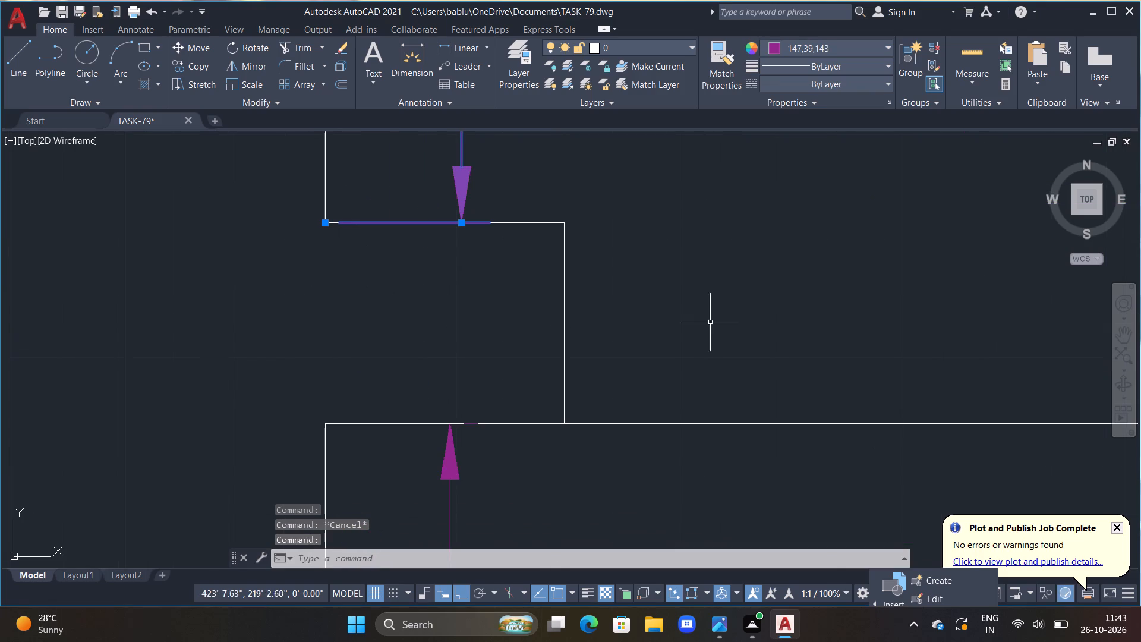
Stretch the extension origin of the vertical dimension at the 8' wide room's southwest corner onto its dimension line end.
{"action": "left_click", "coordinate": [322, 222]}
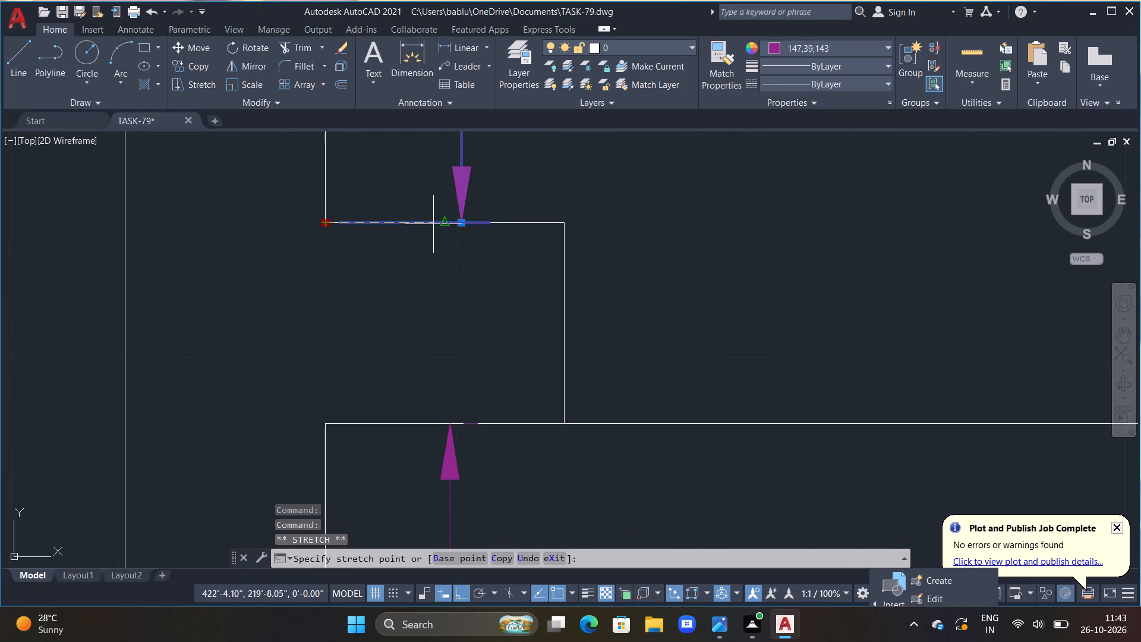
{"action": "left_click", "coordinate": [463, 226]}
{"action": "scroll", "coordinate": [477, 288], "scroll_direction": "down", "scroll_amount": 1}
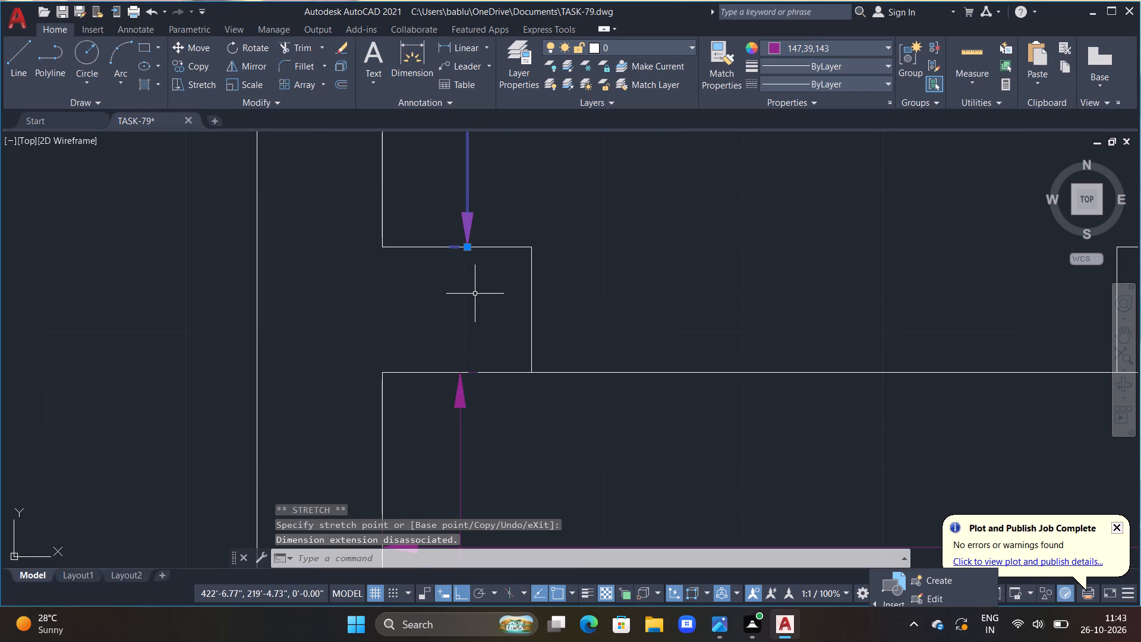
{"action": "key", "text": "Escape"}
Draw diagonal DASHDOT lines from the 8' room door's west jamb through the outline's inner step corner to the porch outline's northeast corner.
{"action": "scroll", "coordinate": [544, 426], "scroll_direction": "down", "scroll_amount": 2}
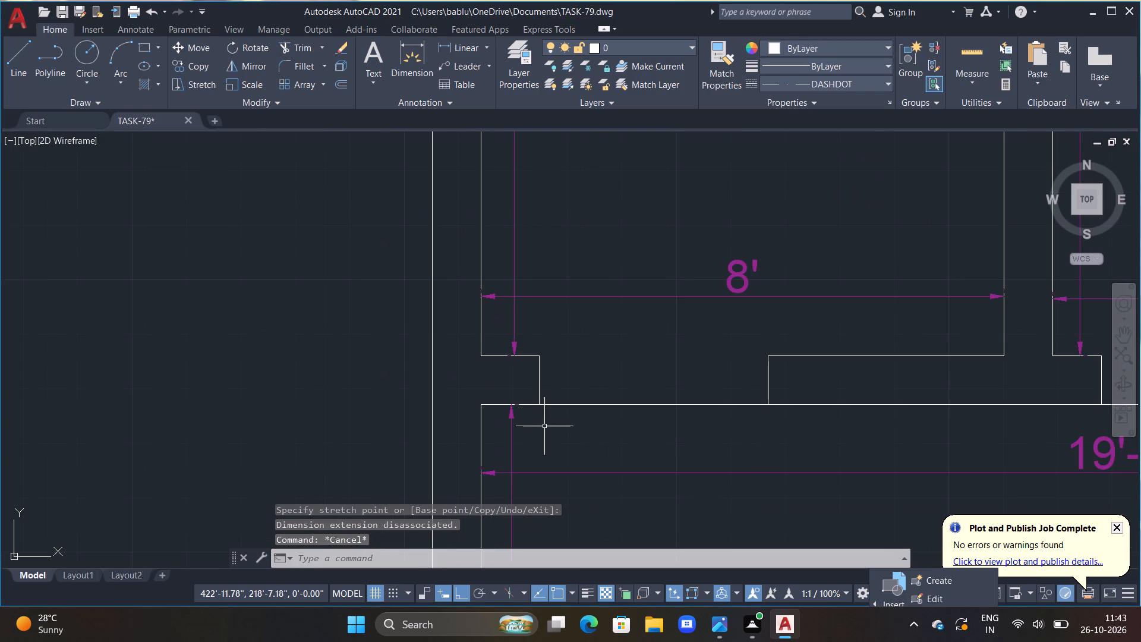
{"action": "middle_click_drag", "start_coordinate": [585, 409], "coordinate": [531, 339]}
{"action": "middle_click_drag", "start_coordinate": [552, 392], "coordinate": [508, 357]}
{"action": "scroll", "coordinate": [508, 357], "scroll_direction": "down", "scroll_amount": 2}
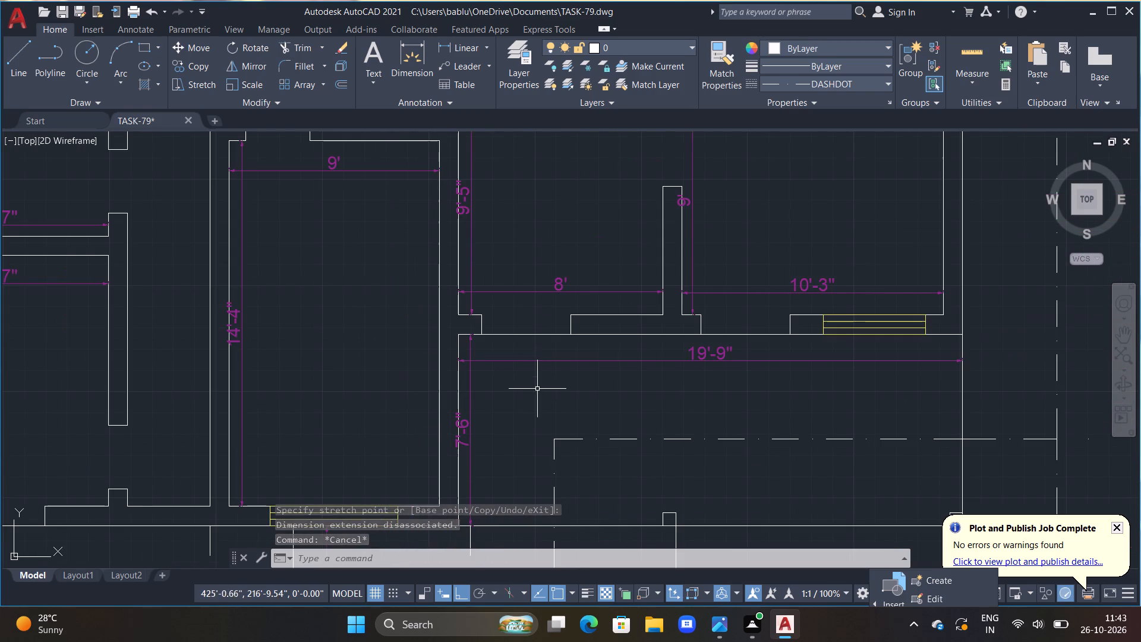
{"action": "middle_click_drag", "start_coordinate": [538, 389], "coordinate": [517, 363]}
{"action": "scroll", "coordinate": [684, 521], "scroll_direction": "down", "scroll_amount": 1}
{"action": "middle_click_drag", "start_coordinate": [677, 492], "coordinate": [623, 425]}
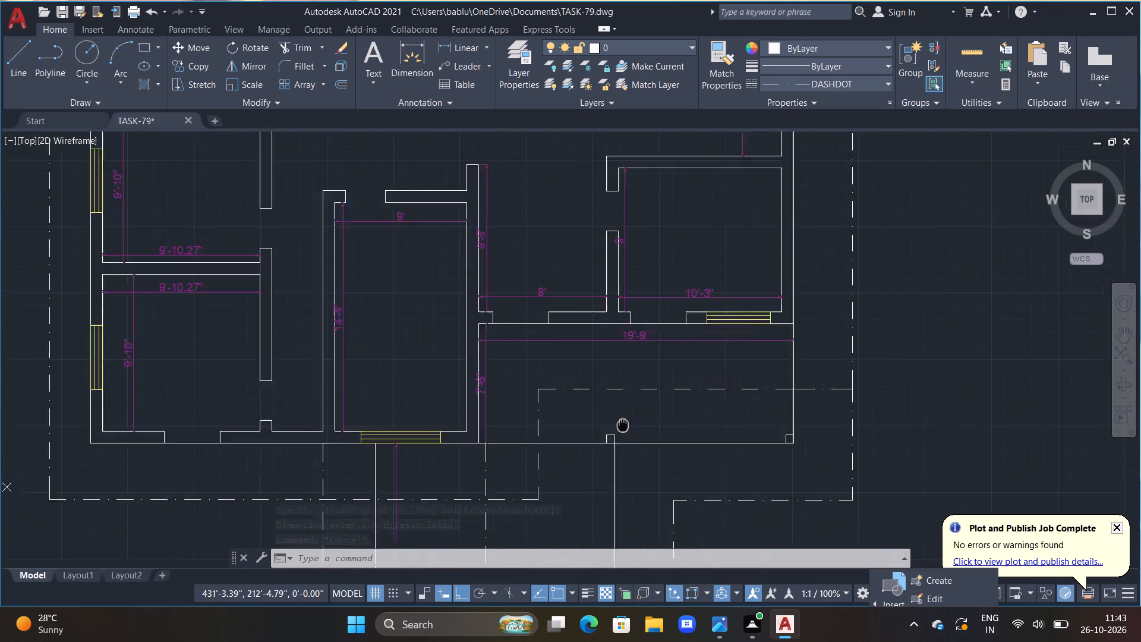
{"action": "middle_click_drag", "start_coordinate": [623, 425], "coordinate": [581, 377]}
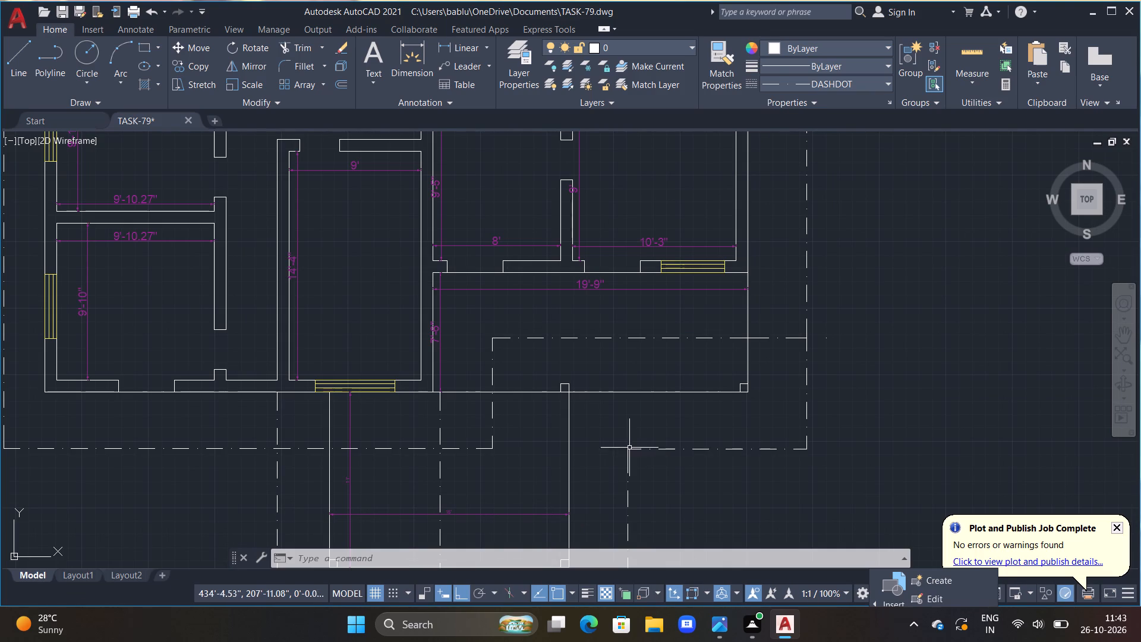
{"action": "middle_click_drag", "start_coordinate": [621, 439], "coordinate": [625, 472]}
{"action": "type", "text": "L"}
{"action": "key", "text": "space"}
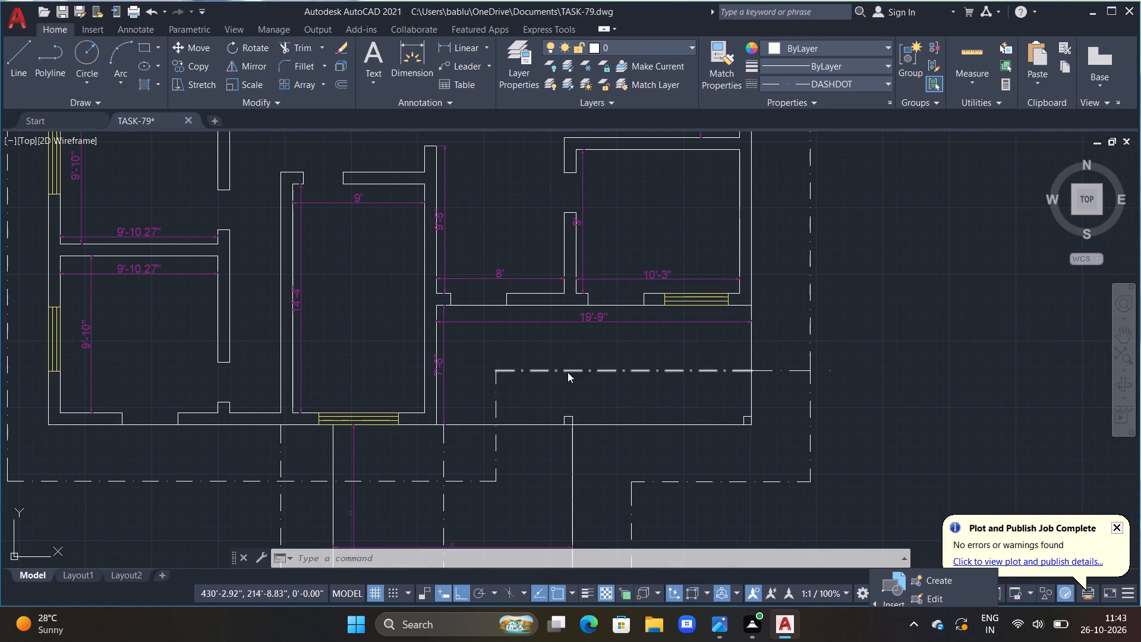
{"action": "left_click", "coordinate": [450, 307]}
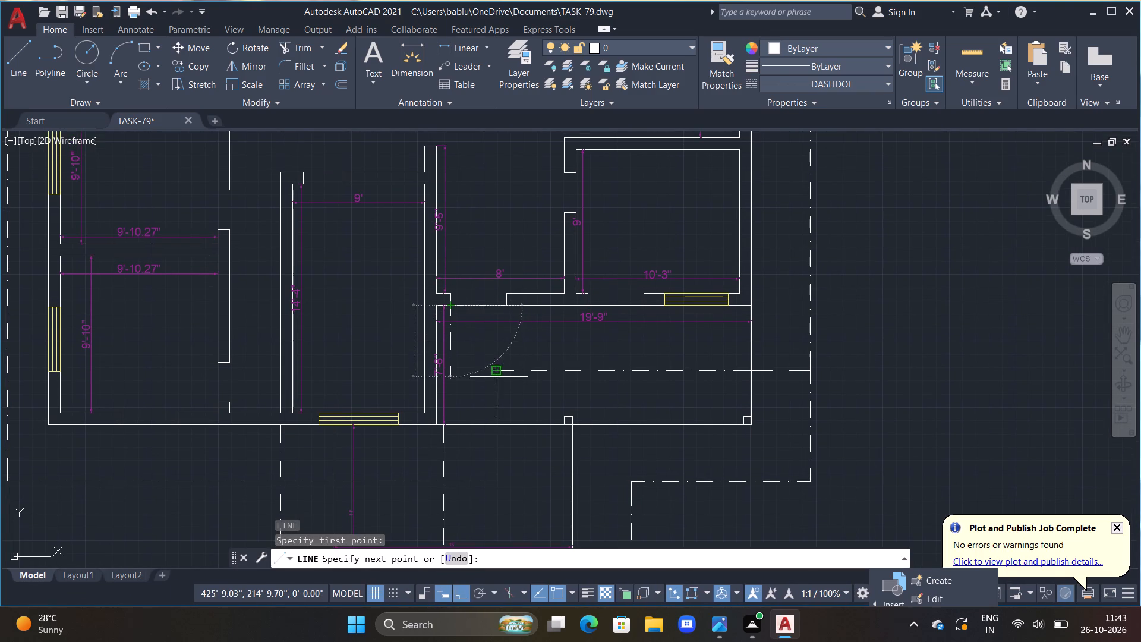
{"action": "left_click", "coordinate": [499, 373]}
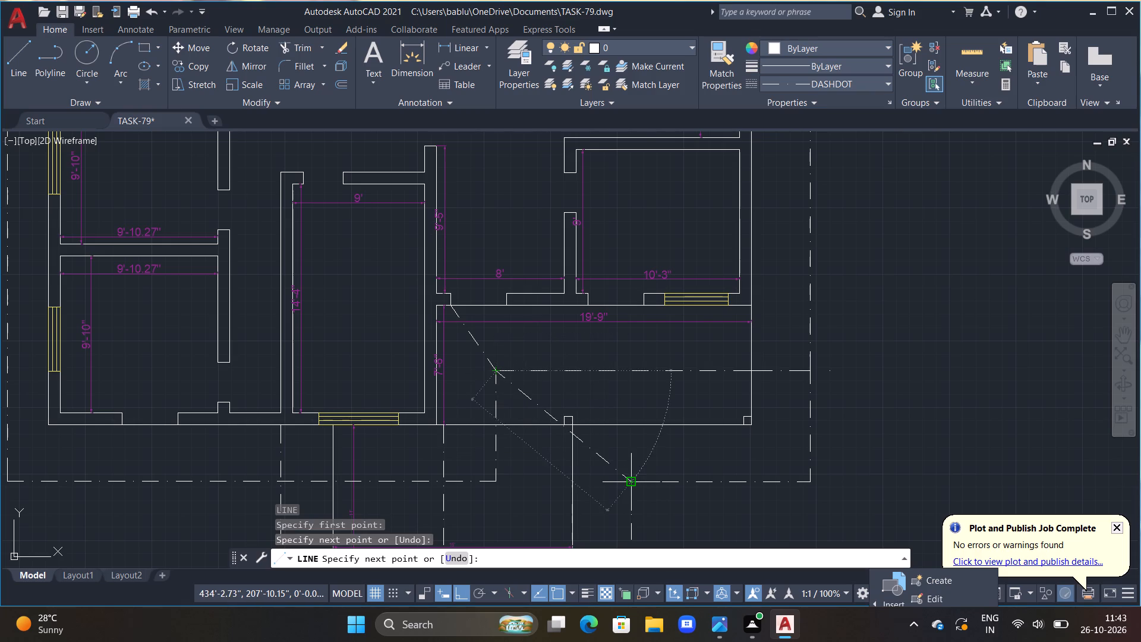
{"action": "left_click", "coordinate": [629, 486]}
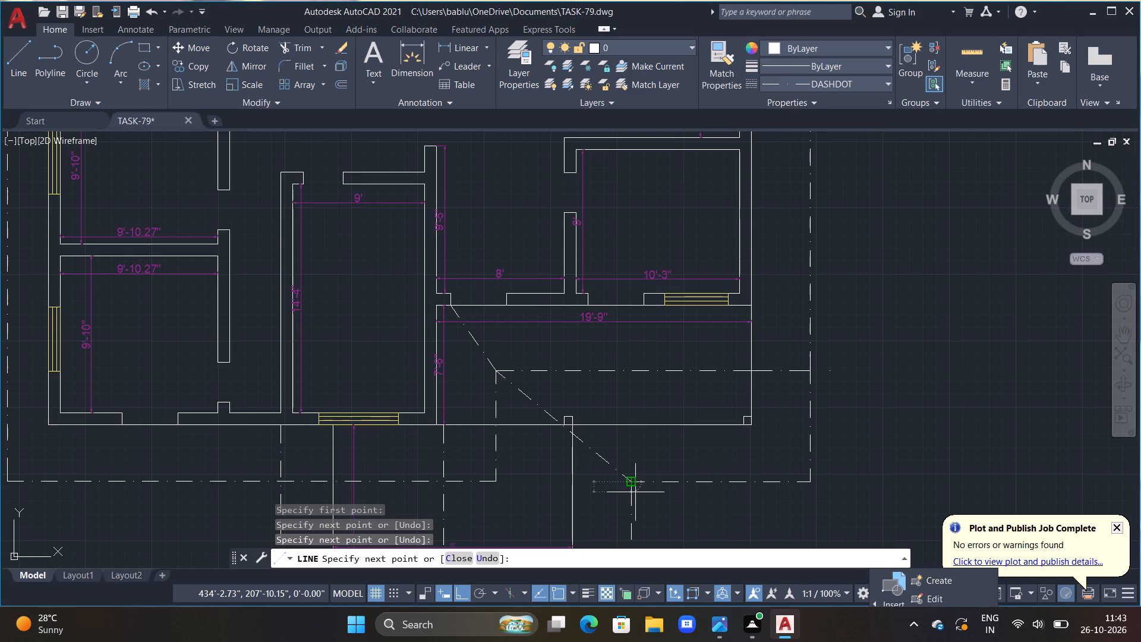
{"action": "key", "text": "Escape"}
Delete the diagonal segment between the 8' room's door jamb and the DASHDOT outline's inner step corner.
{"action": "left_click", "coordinate": [471, 334]}
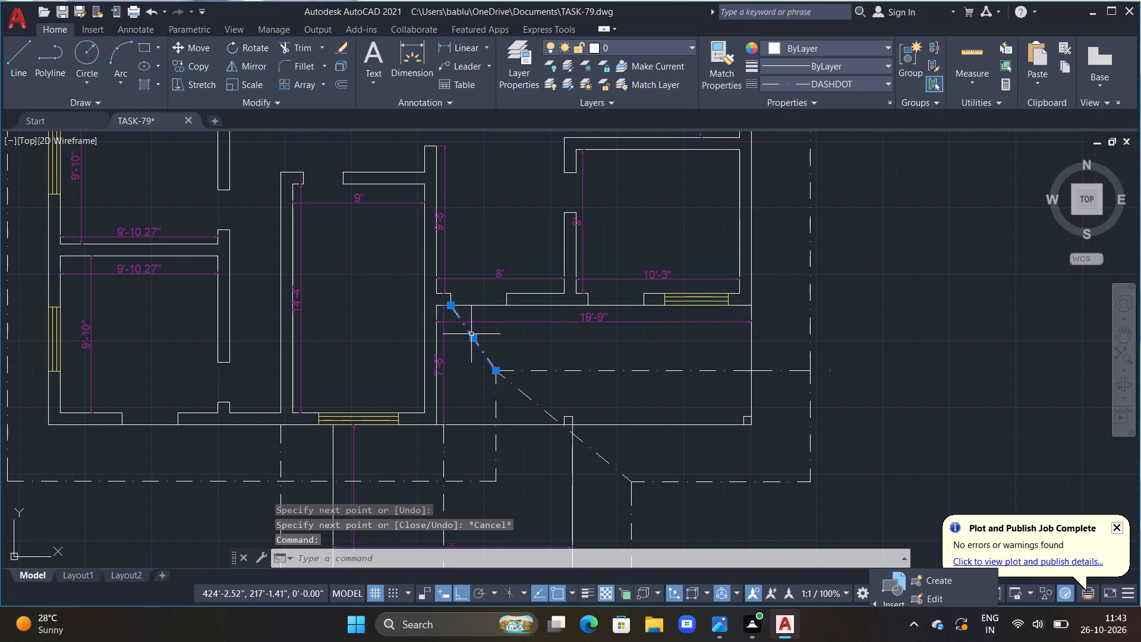
{"action": "key", "text": "Delete"}
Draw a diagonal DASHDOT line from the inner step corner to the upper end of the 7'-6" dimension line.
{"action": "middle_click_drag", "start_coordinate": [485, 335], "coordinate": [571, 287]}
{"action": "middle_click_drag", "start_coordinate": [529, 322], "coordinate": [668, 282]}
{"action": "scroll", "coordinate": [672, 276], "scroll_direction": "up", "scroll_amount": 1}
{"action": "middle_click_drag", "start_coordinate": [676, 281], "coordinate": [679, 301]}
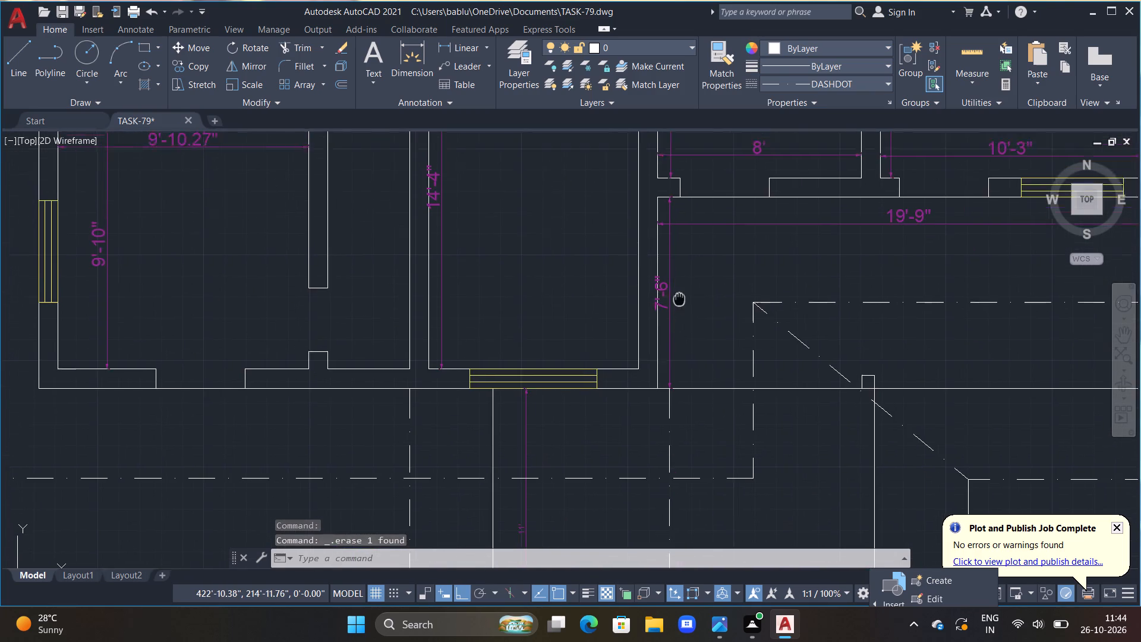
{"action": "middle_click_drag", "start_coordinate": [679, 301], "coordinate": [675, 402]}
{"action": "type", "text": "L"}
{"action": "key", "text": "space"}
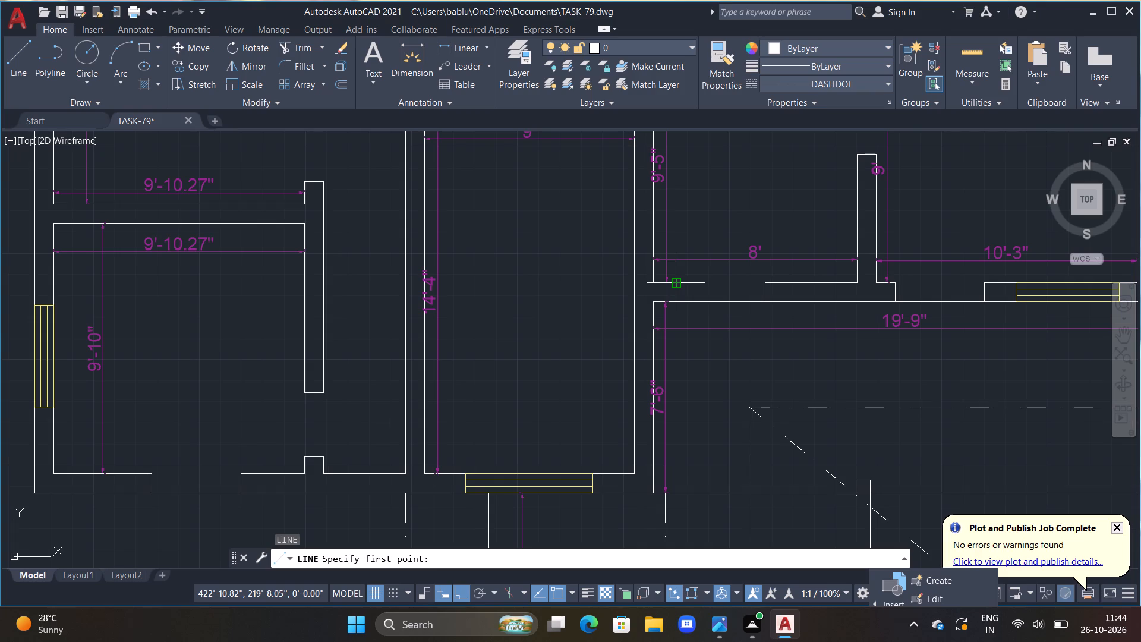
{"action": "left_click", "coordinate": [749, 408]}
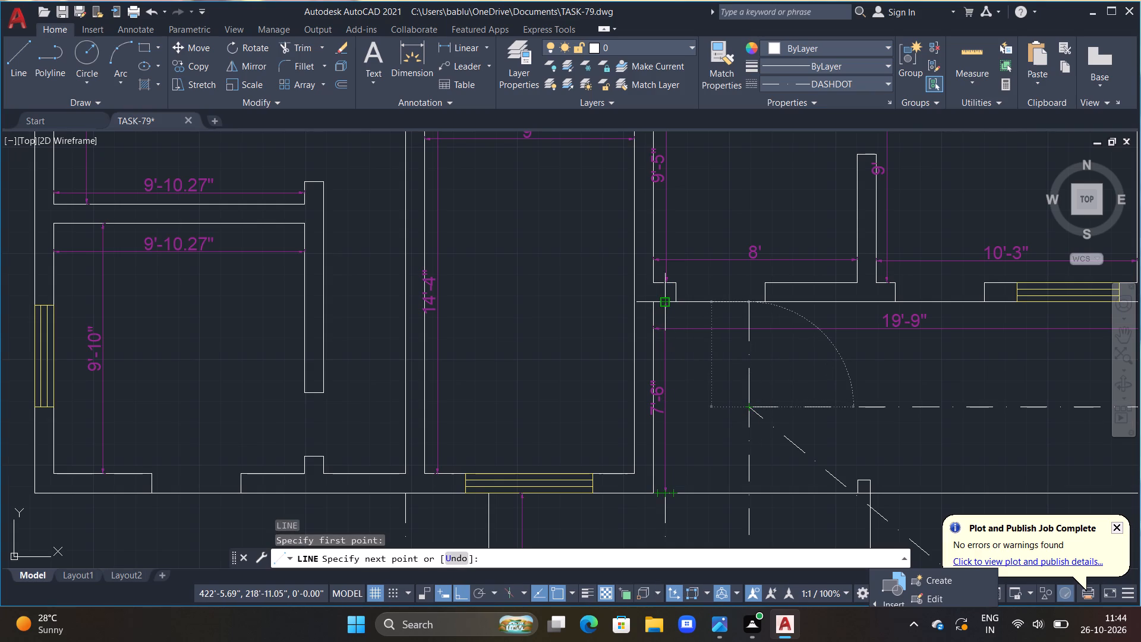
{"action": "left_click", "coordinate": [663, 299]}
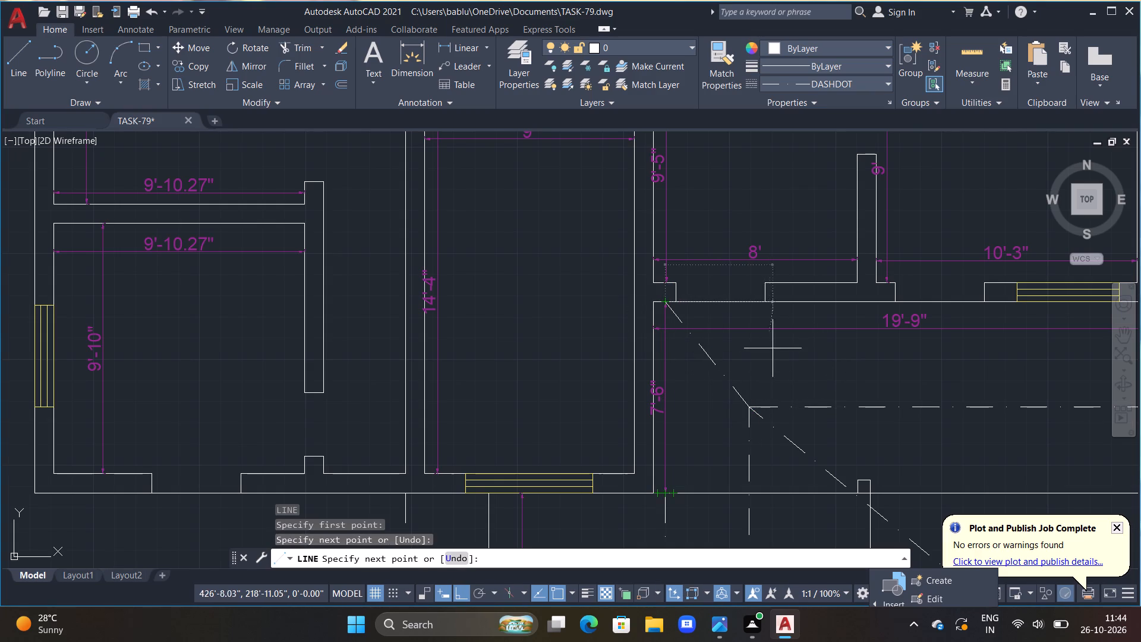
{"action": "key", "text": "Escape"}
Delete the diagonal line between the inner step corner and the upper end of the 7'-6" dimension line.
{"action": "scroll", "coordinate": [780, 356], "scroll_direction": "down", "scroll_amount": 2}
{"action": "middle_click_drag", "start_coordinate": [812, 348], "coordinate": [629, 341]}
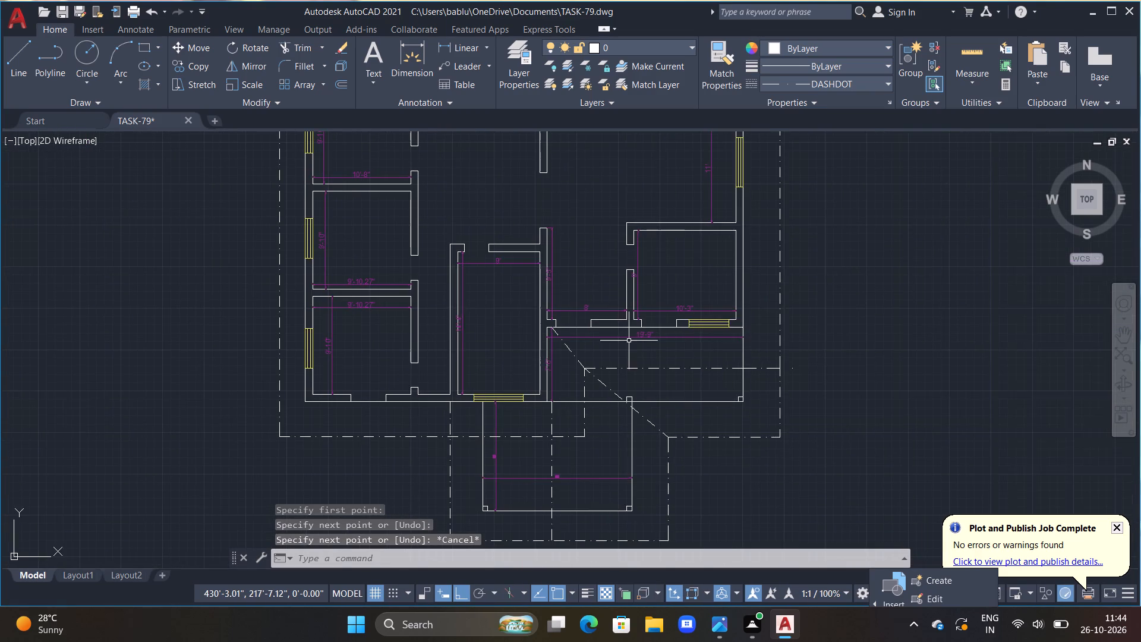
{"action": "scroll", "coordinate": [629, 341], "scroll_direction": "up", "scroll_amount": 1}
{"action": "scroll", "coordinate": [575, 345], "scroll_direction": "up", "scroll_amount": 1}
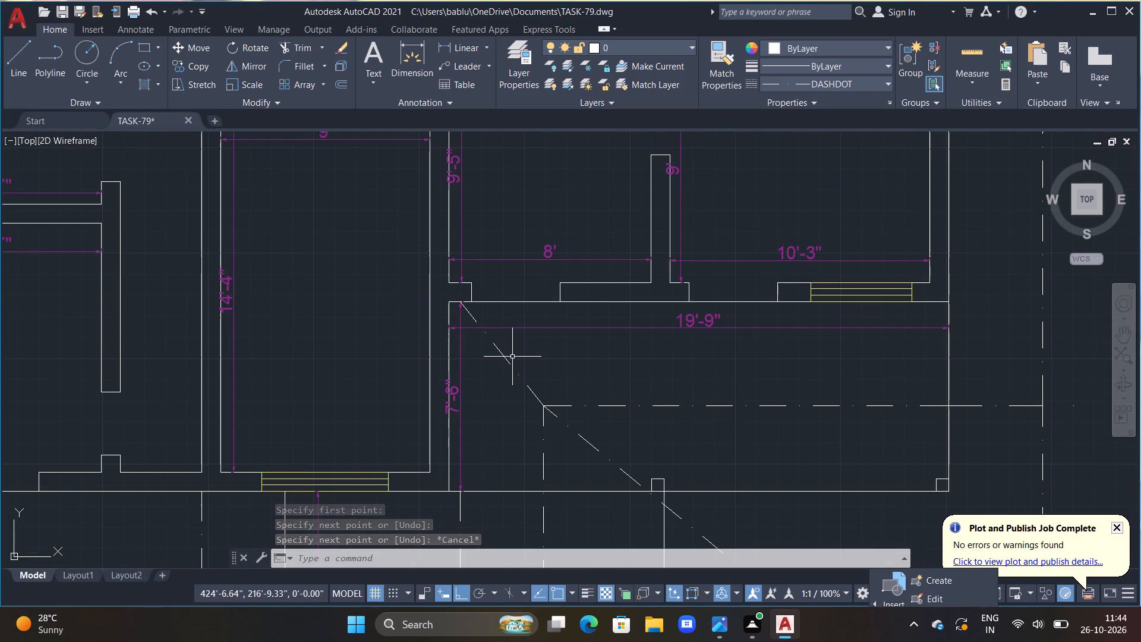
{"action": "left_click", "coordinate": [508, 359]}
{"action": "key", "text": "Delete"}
Draw a diagonal DASHDOT line from the northwest corner of the 19'-9" wide space to the inner step corner.
{"action": "type", "text": "L"}
{"action": "key", "text": "space"}
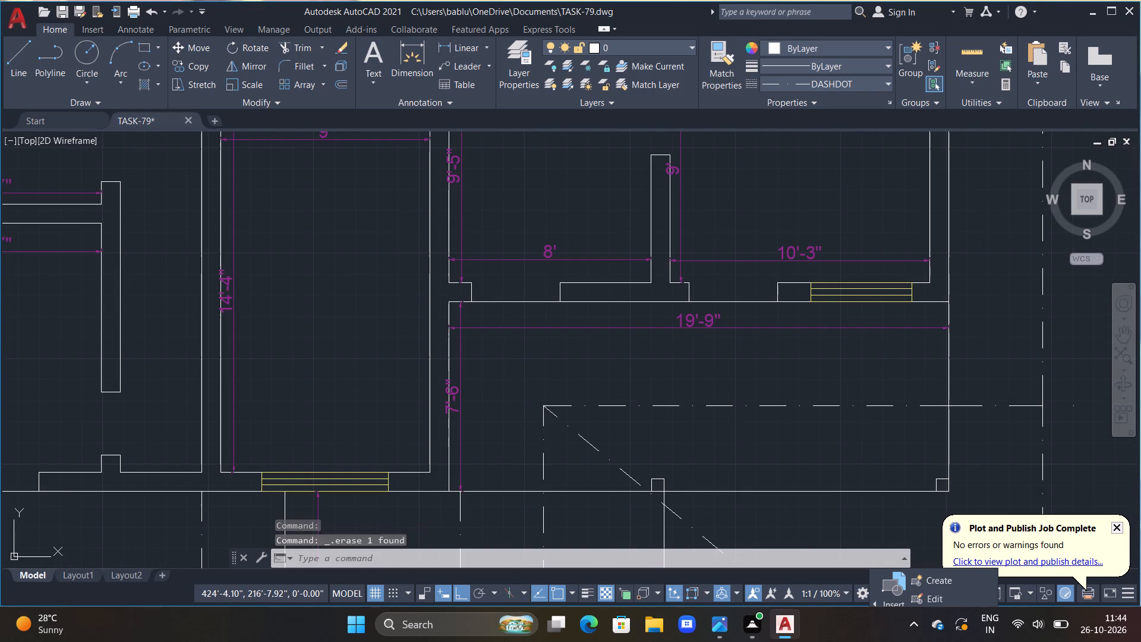
{"action": "left_click", "coordinate": [450, 303]}
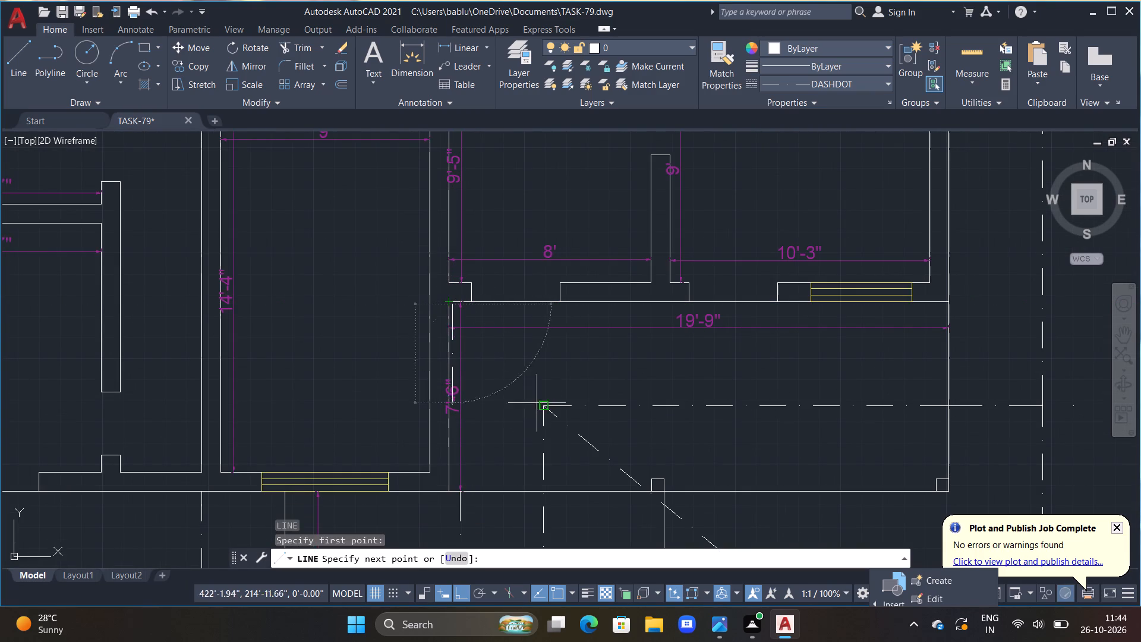
{"action": "left_click", "coordinate": [545, 411]}
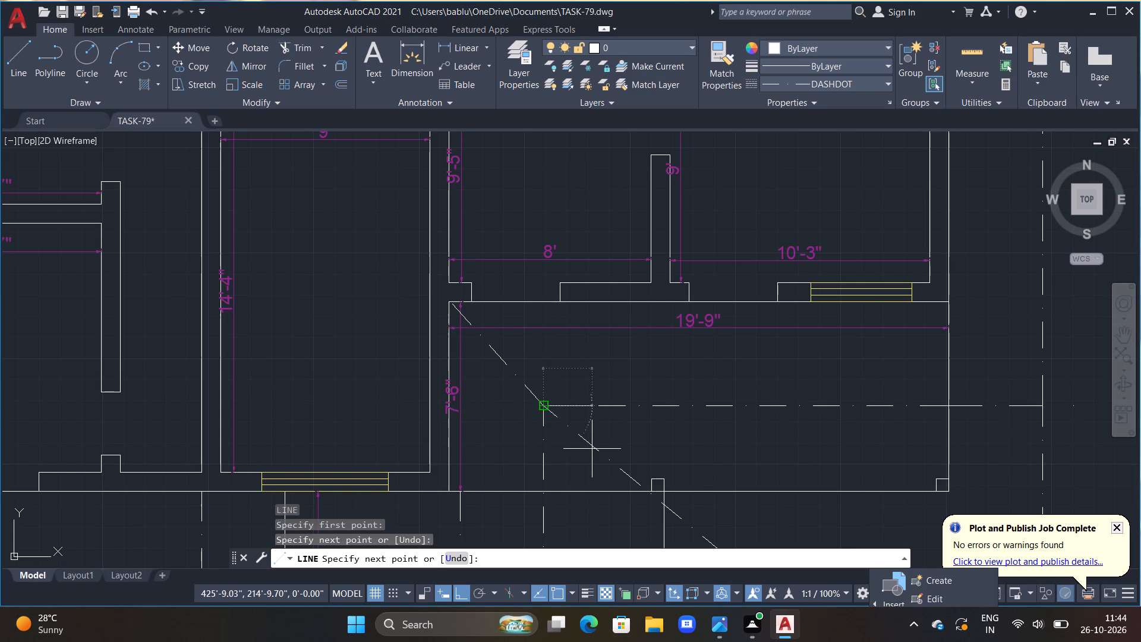
{"action": "key", "text": "Escape"}
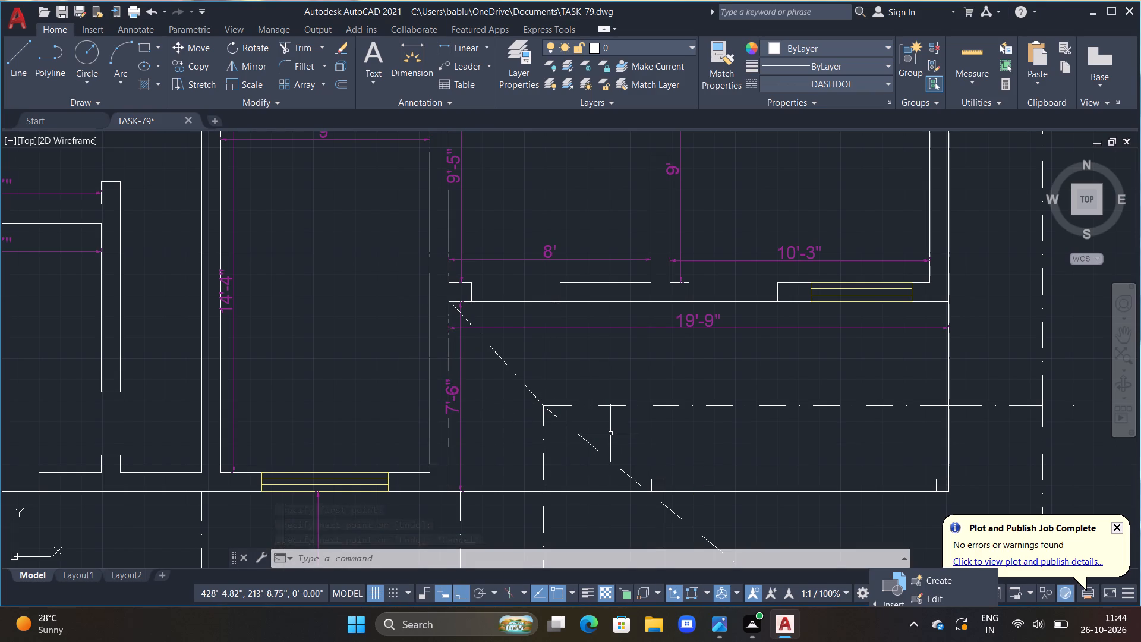
{"action": "key", "text": "Escape"}
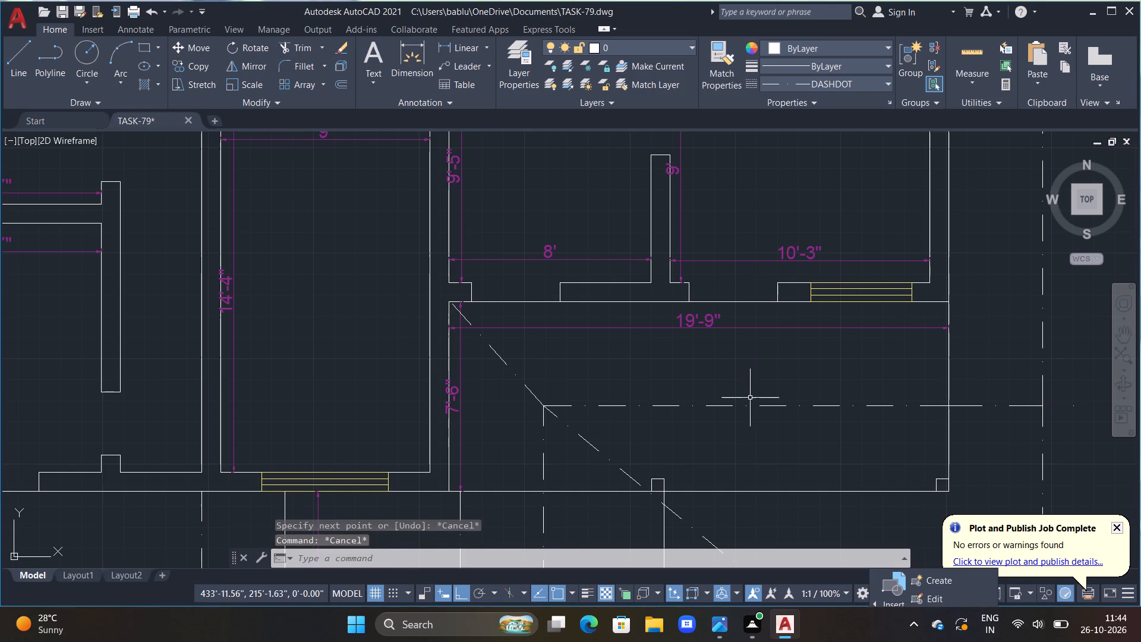
Draw diagonal DASHDOT lines from the 10'-3" room door's east jamb through the 19'-9" space's southeast wall corner to the outer DASHDOT corner.
{"action": "scroll", "coordinate": [739, 398], "scroll_direction": "down", "scroll_amount": 2}
{"action": "middle_click_drag", "start_coordinate": [740, 428], "coordinate": [713, 354]}
{"action": "middle_click_drag", "start_coordinate": [758, 380], "coordinate": [710, 406]}
{"action": "scroll", "coordinate": [734, 398], "scroll_direction": "up", "scroll_amount": 1}
{"action": "middle_click_drag", "start_coordinate": [736, 398], "coordinate": [729, 414]}
{"action": "scroll", "coordinate": [705, 410], "scroll_direction": "up", "scroll_amount": 1}
{"action": "middle_click_drag", "start_coordinate": [705, 409], "coordinate": [703, 385]}
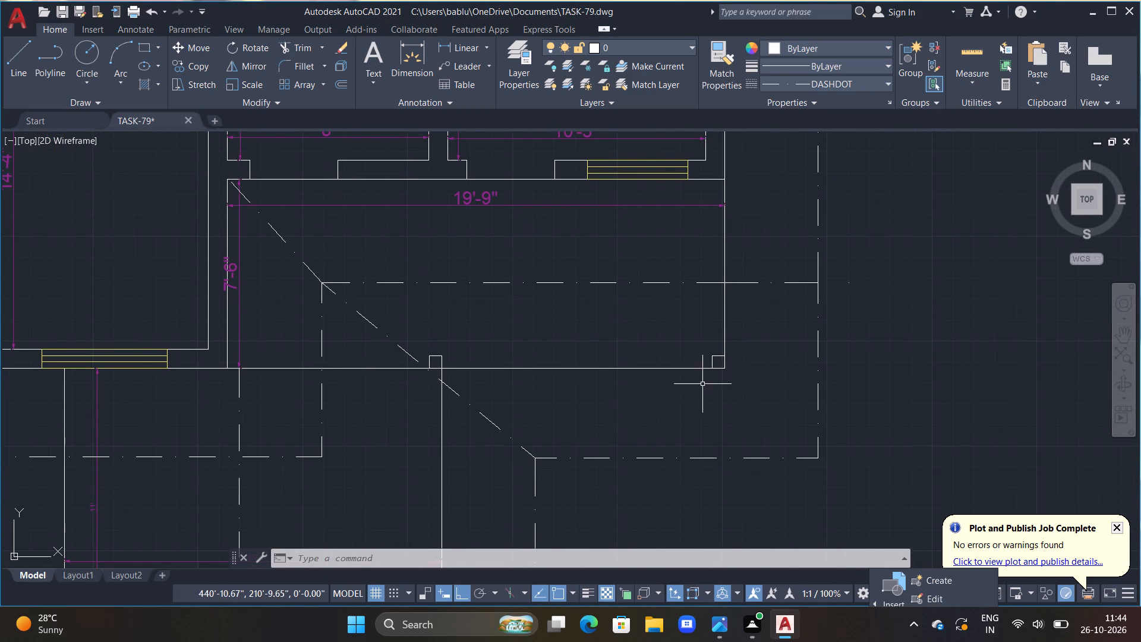
{"action": "type", "text": "L"}
{"action": "key", "text": "space"}
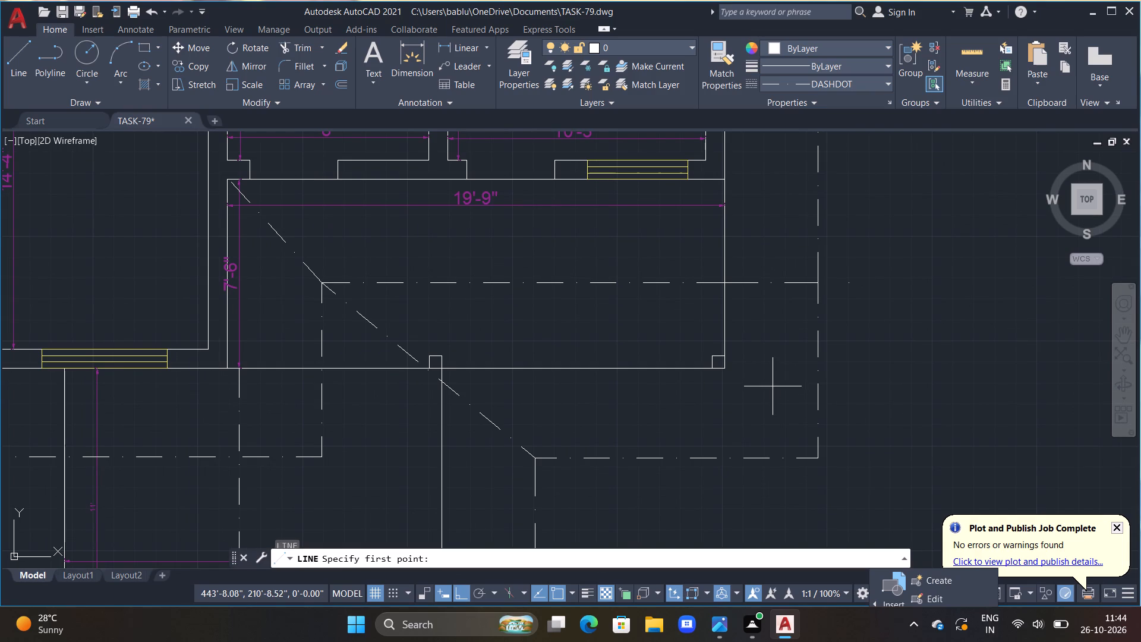
{"action": "double_click", "coordinate": [557, 181]}
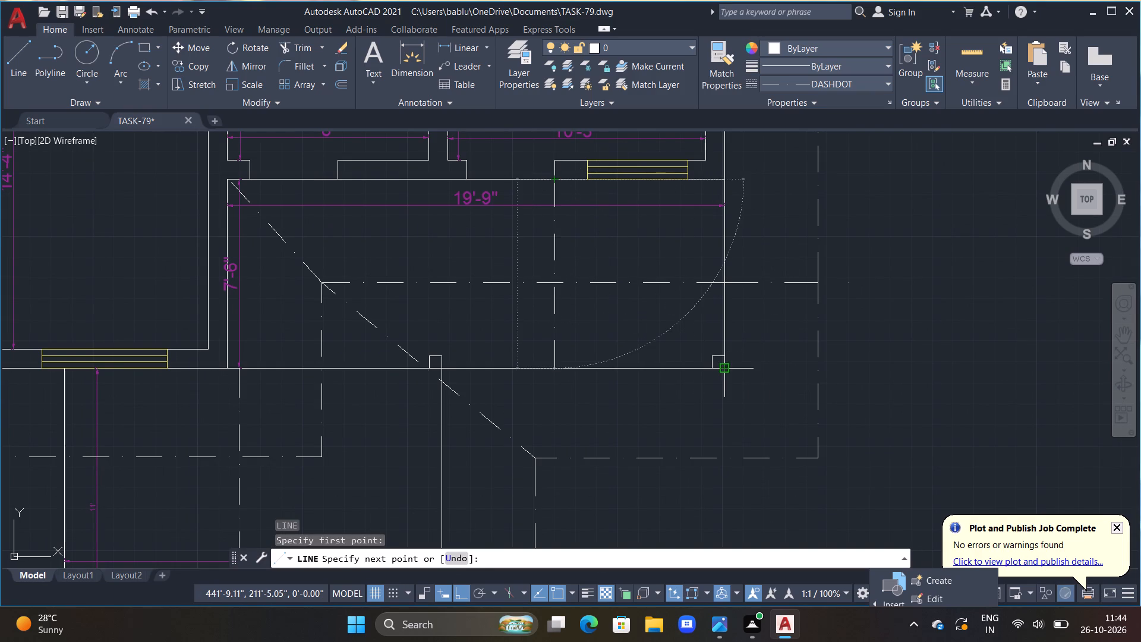
{"action": "left_click", "coordinate": [724, 367]}
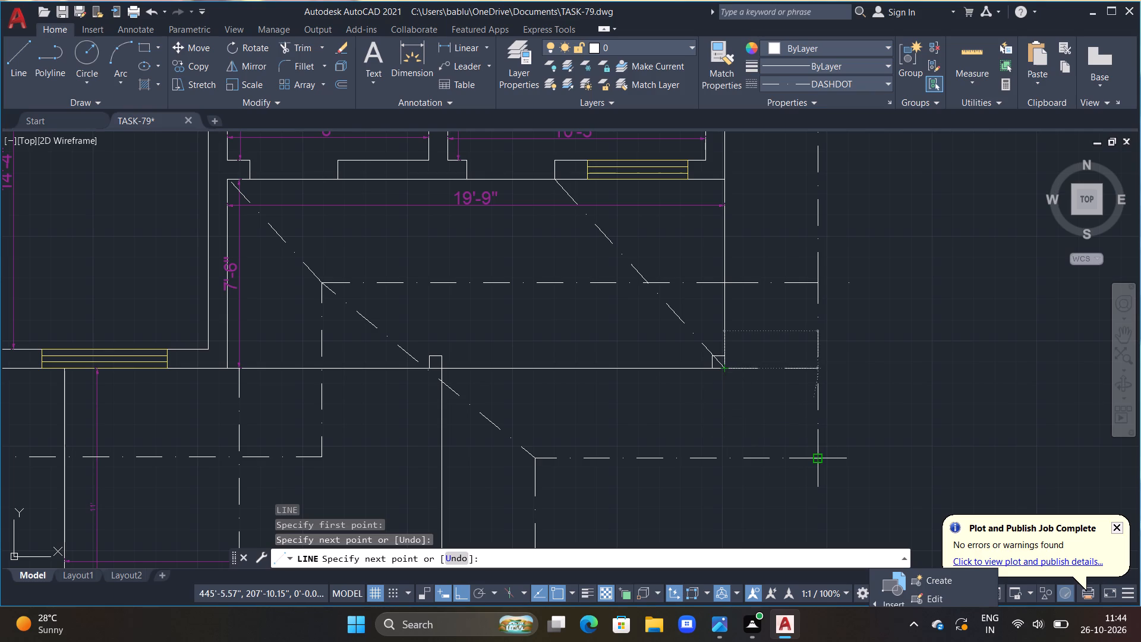
{"action": "double_click", "coordinate": [819, 458]}
{"action": "key", "text": "Escape"}
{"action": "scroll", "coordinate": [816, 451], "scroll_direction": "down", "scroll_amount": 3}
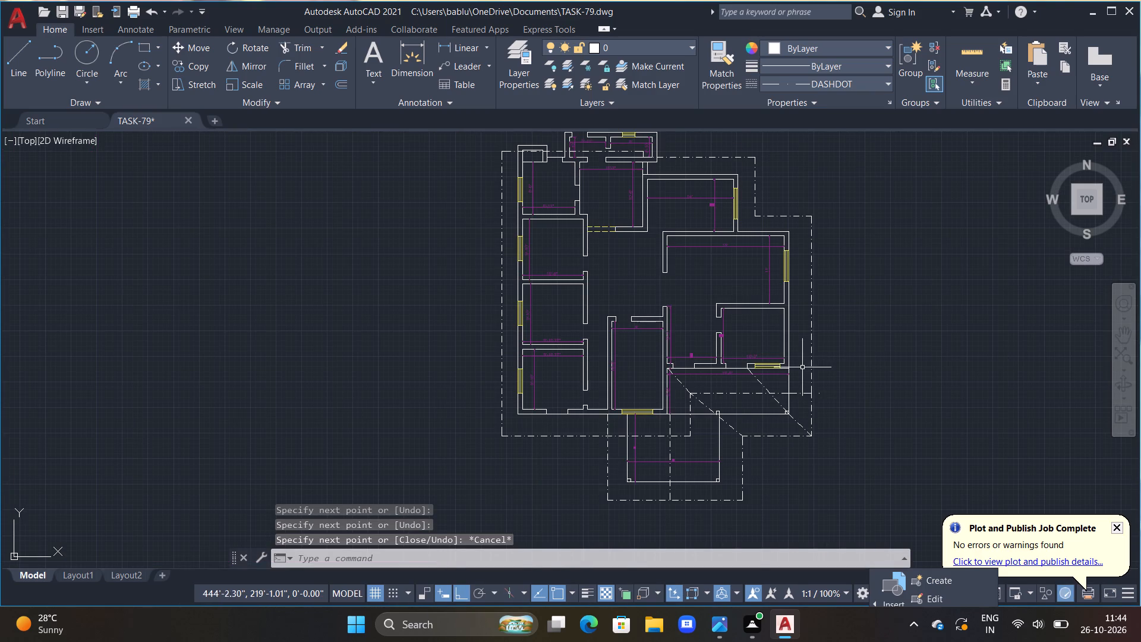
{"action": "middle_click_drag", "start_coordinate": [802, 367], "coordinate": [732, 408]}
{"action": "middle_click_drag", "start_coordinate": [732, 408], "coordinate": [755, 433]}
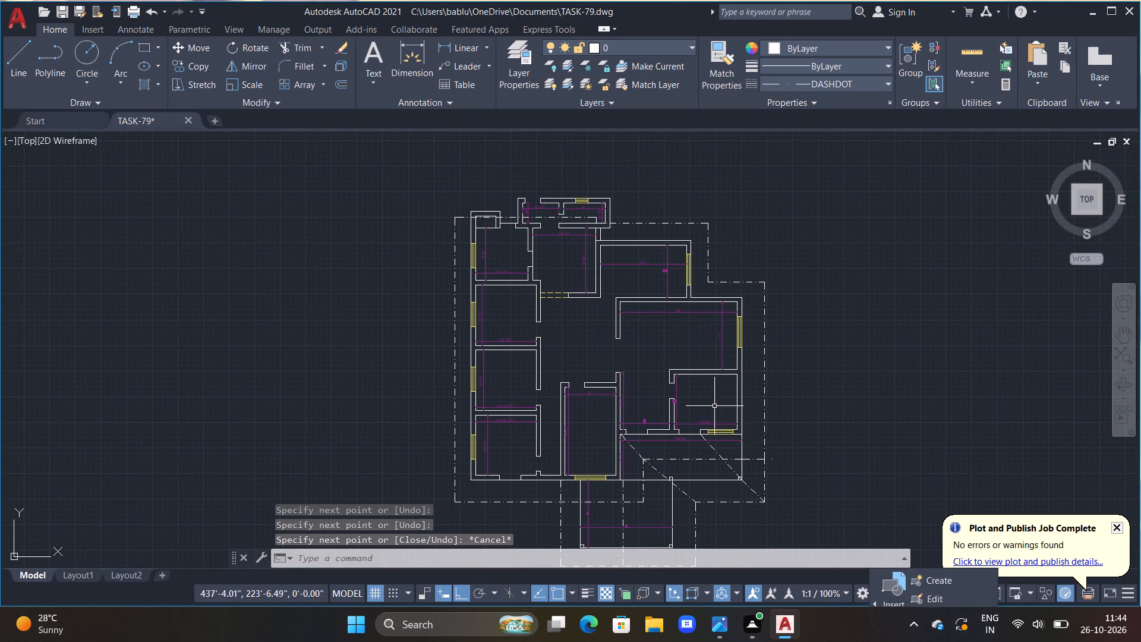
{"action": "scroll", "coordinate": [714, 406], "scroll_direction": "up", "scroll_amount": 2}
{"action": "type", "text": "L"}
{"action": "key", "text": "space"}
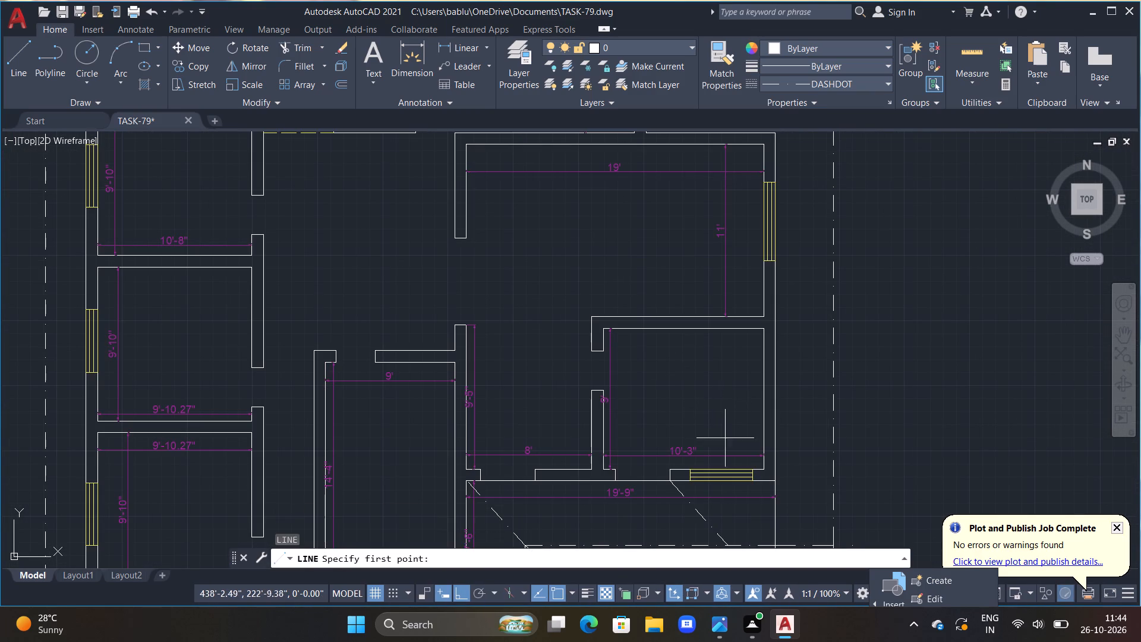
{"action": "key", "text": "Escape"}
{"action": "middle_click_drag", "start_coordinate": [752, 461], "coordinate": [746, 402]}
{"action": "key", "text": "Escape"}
With ortho off, draw DASHDOT diagonals from the east wall's horizontal DASHDOT crossing: about 13' west and 15' north, continuing 14' east and 14' north.
{"action": "scroll", "coordinate": [748, 403], "scroll_direction": "down", "scroll_amount": 1}
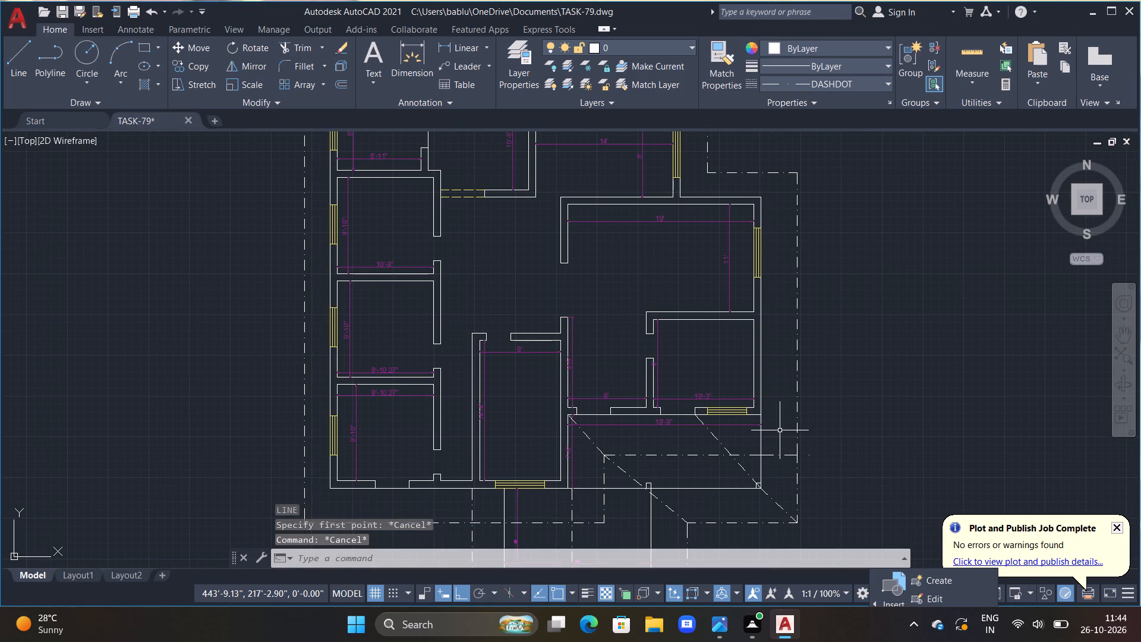
{"action": "type", "text": "L"}
{"action": "key", "text": "space"}
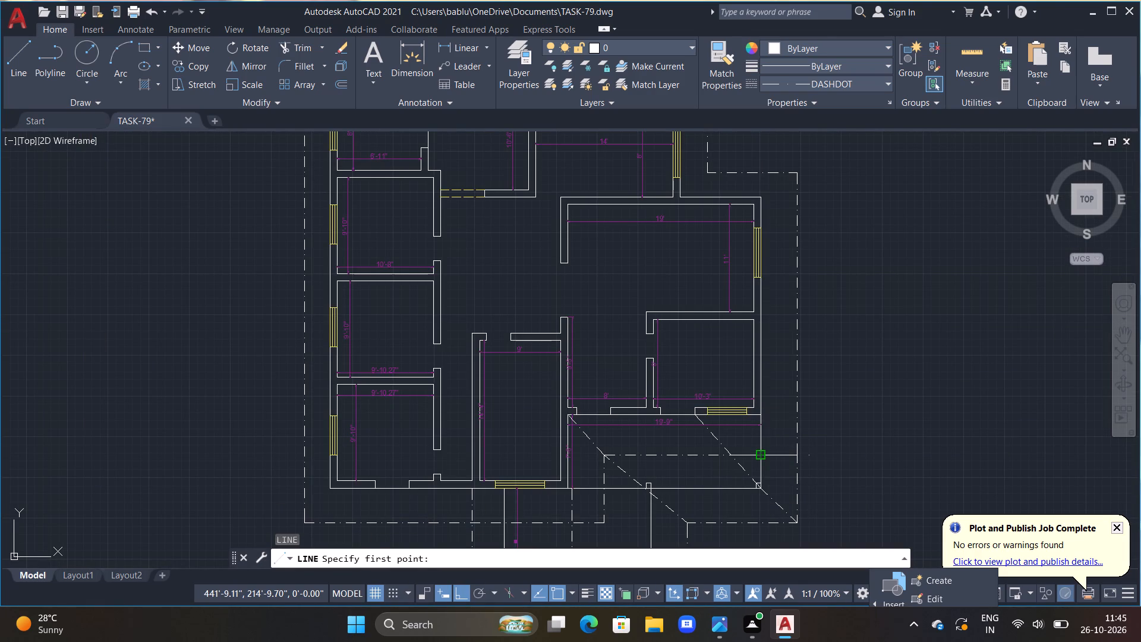
{"action": "double_click", "coordinate": [762, 457]}
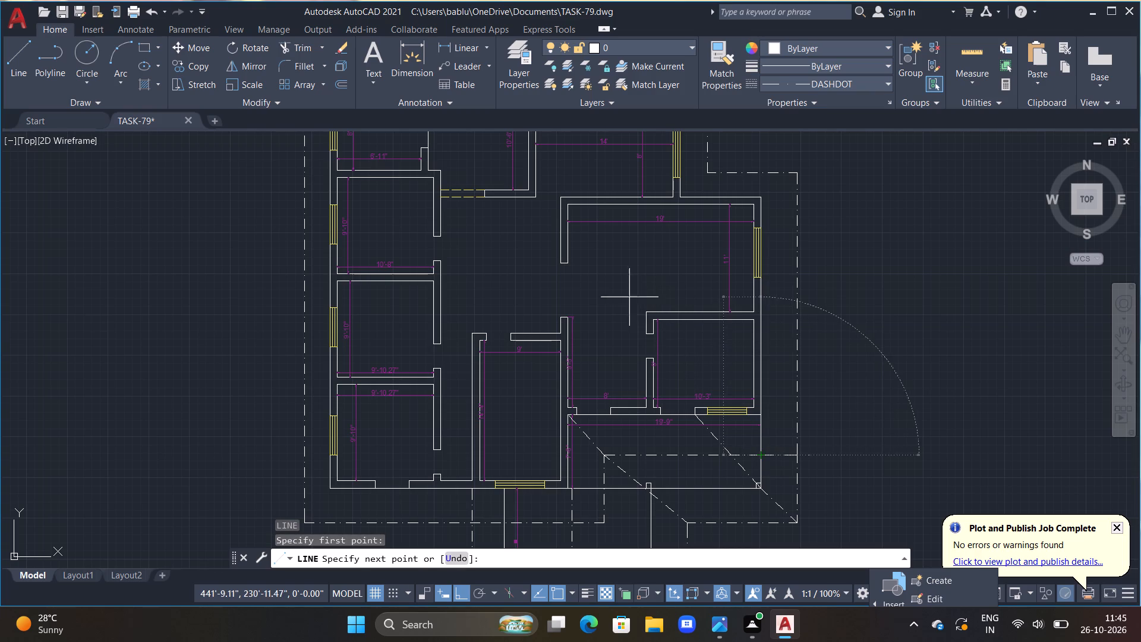
{"action": "key", "text": "F8"}
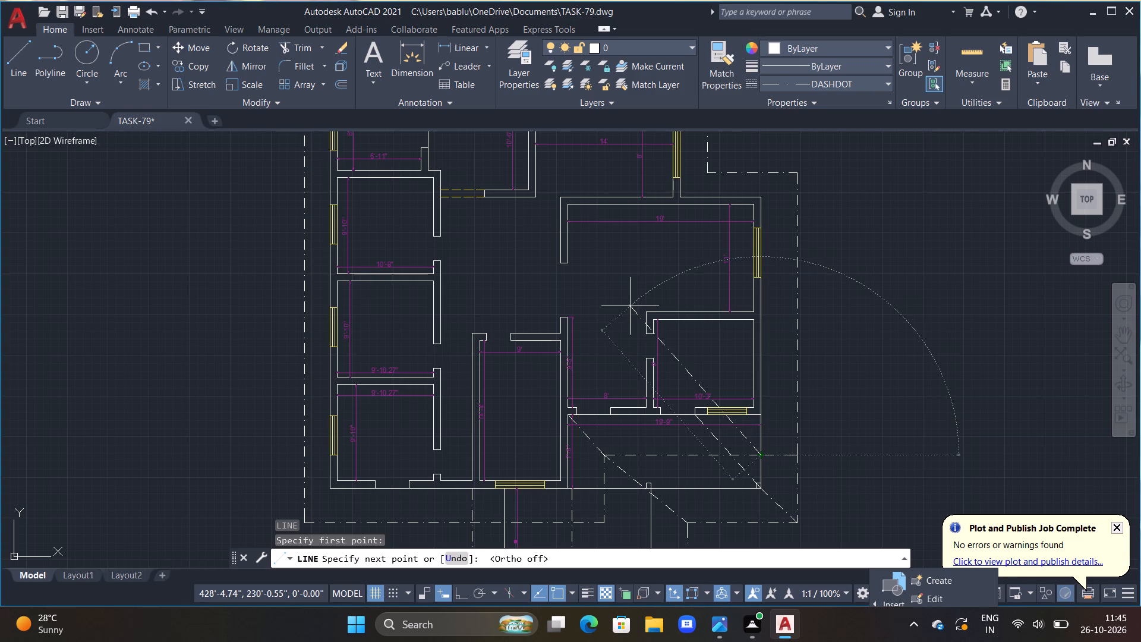
{"action": "triple_click", "coordinate": [630, 309]}
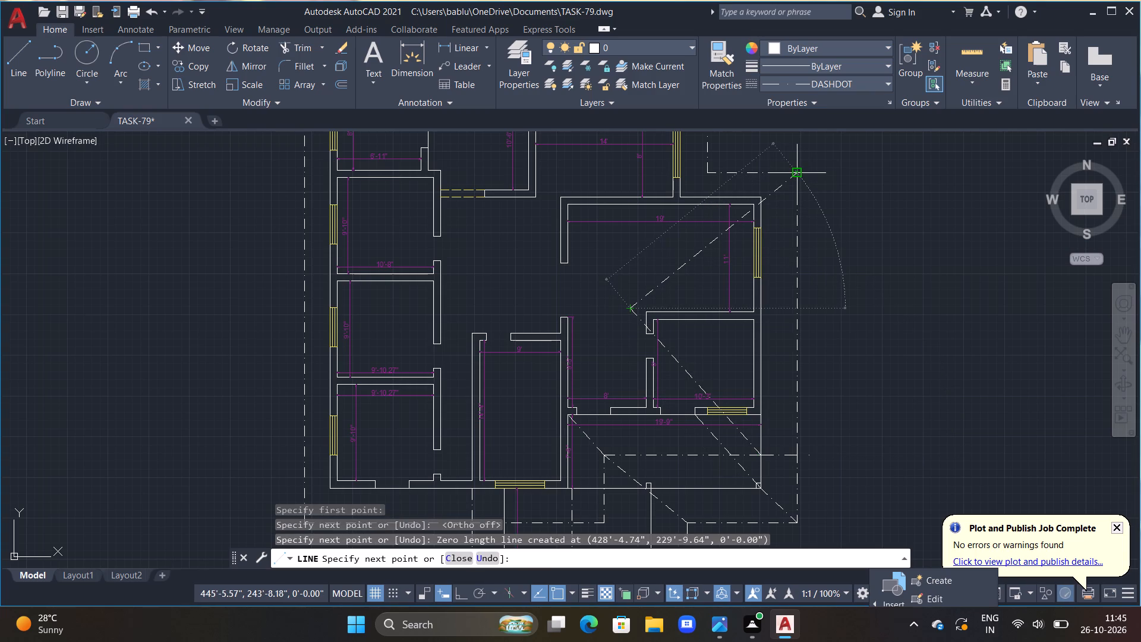
{"action": "triple_click", "coordinate": [767, 172]}
{"action": "key", "text": "Escape"}
{"action": "scroll", "coordinate": [755, 269], "scroll_direction": "down", "scroll_amount": 1}
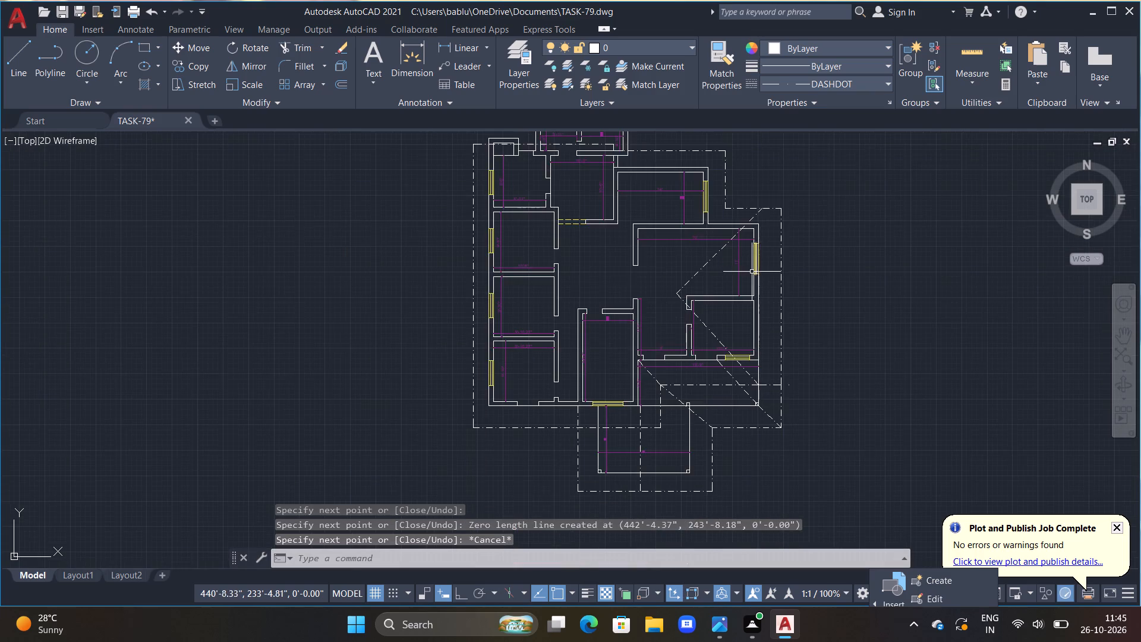
Examine the DASHDOT lines around the plan's perimeter, east rooms and southern porch.
{"action": "scroll", "coordinate": [749, 279], "scroll_direction": "down", "scroll_amount": 1}
{"action": "middle_click_drag", "start_coordinate": [748, 281], "coordinate": [748, 274]}
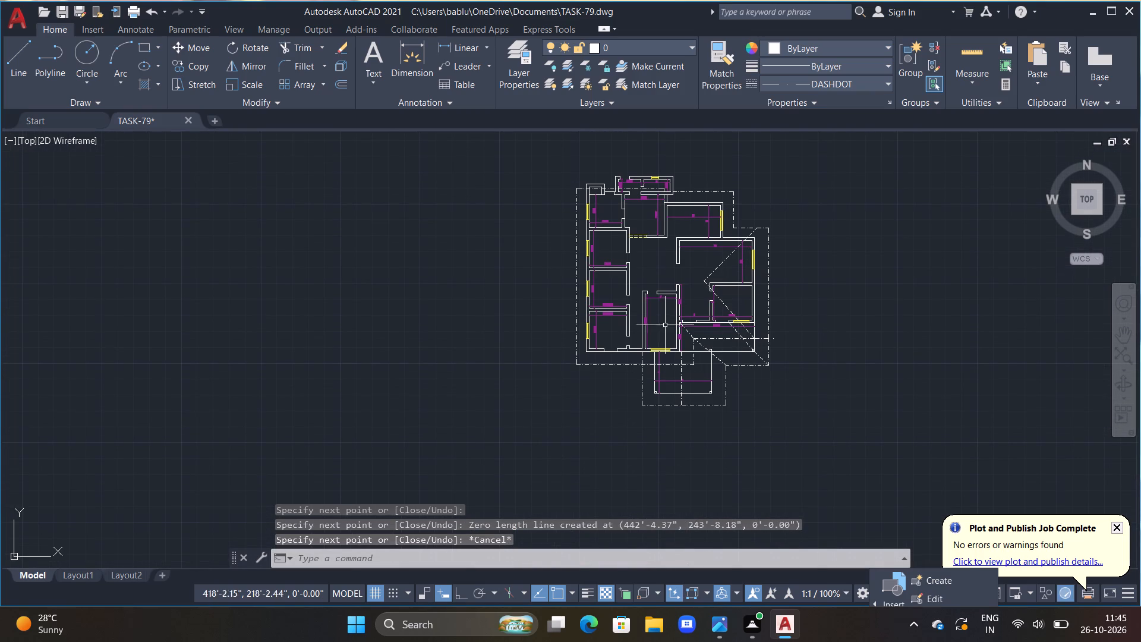
{"action": "middle_click_drag", "start_coordinate": [770, 370], "coordinate": [792, 407]}
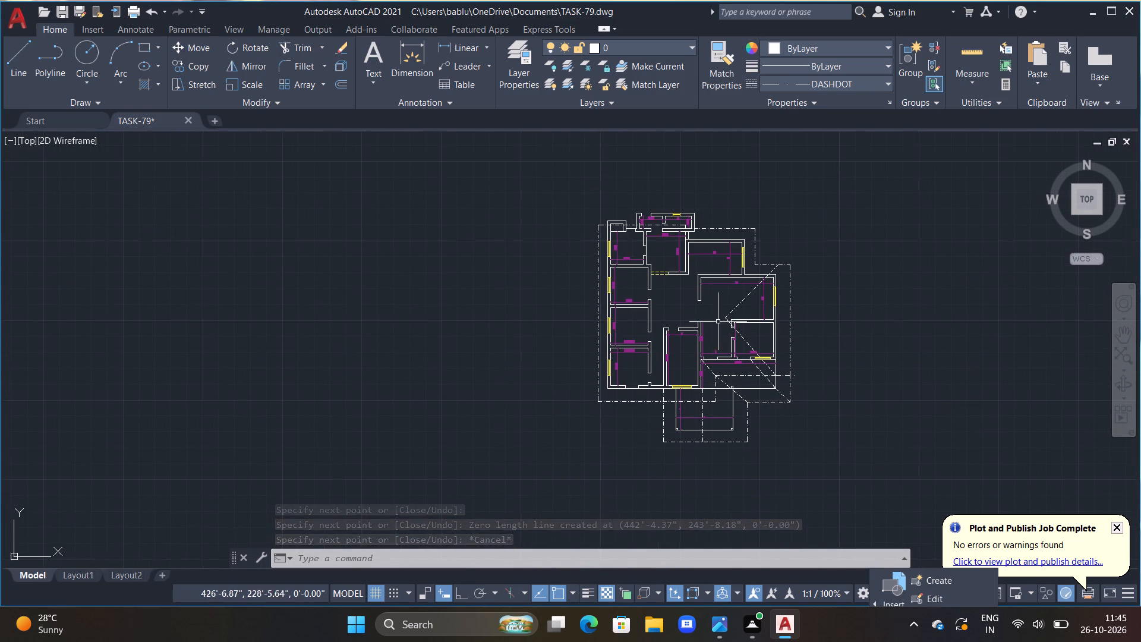
{"action": "middle_click_drag", "start_coordinate": [648, 363], "coordinate": [682, 338]}
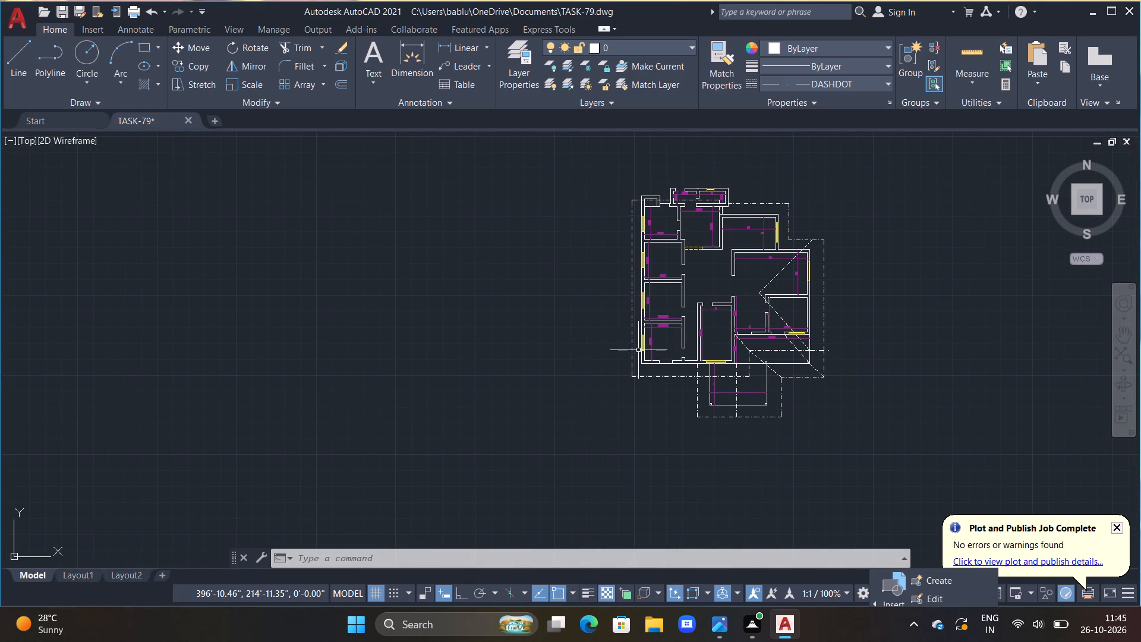
{"action": "scroll", "coordinate": [751, 353], "scroll_direction": "up", "scroll_amount": 2}
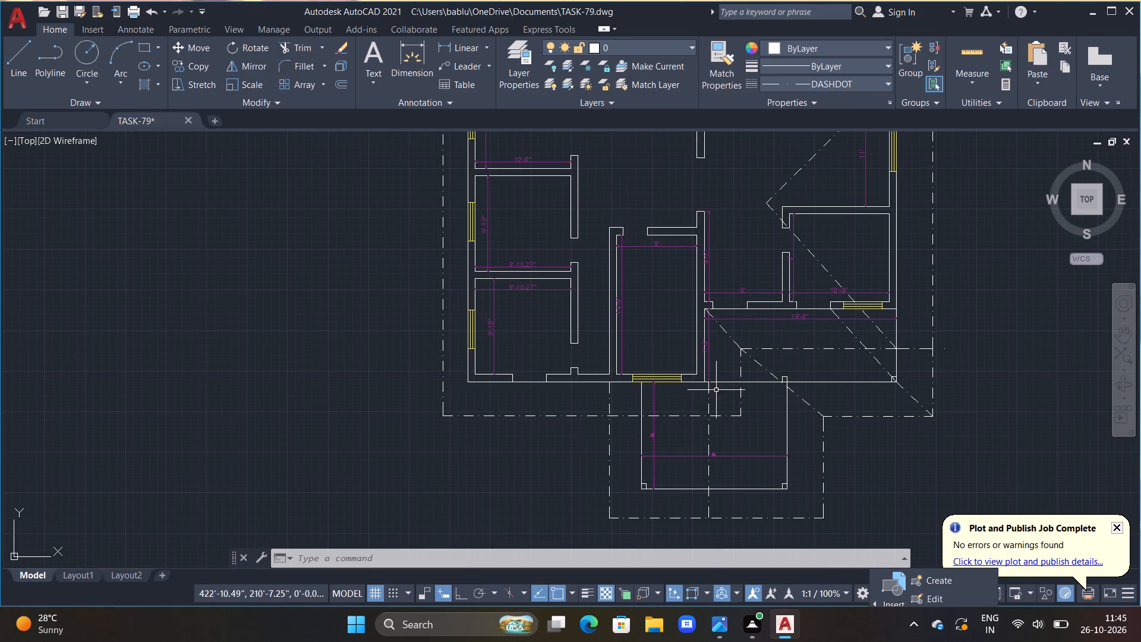
{"action": "scroll", "coordinate": [653, 407], "scroll_direction": "down", "scroll_amount": 1}
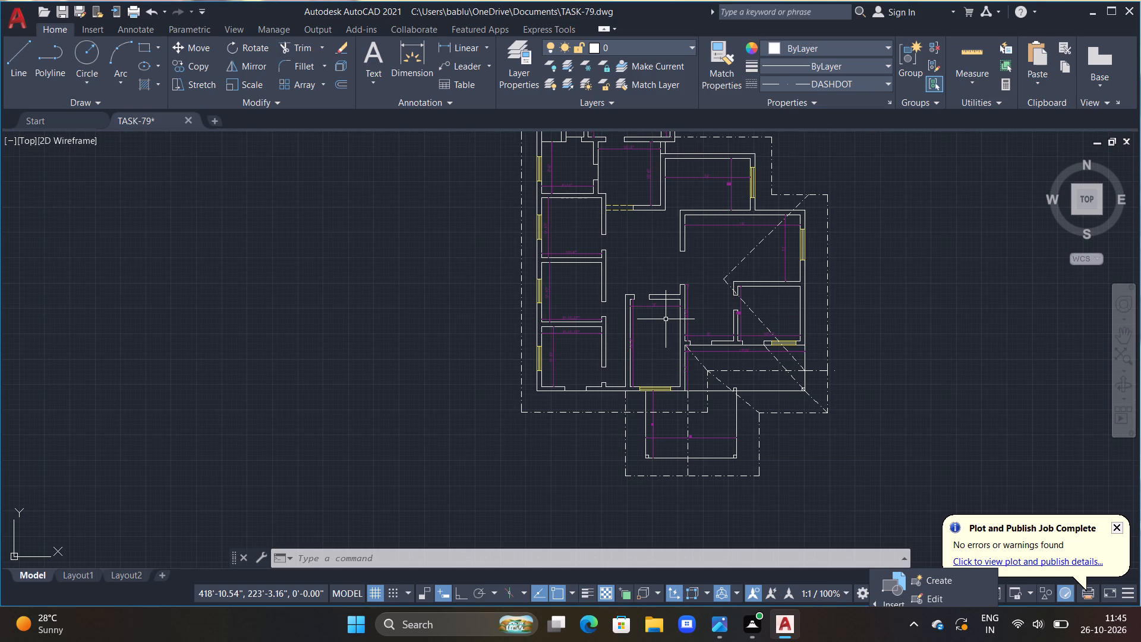
{"action": "middle_click_drag", "start_coordinate": [679, 252], "coordinate": [678, 252]}
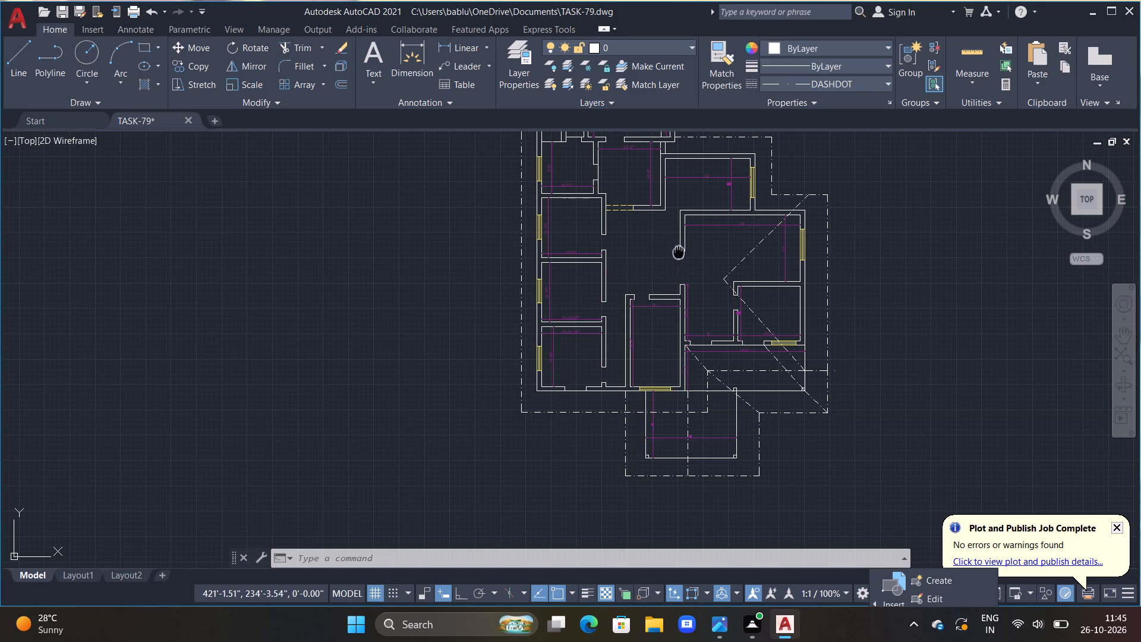
{"action": "middle_click_drag", "start_coordinate": [678, 252], "coordinate": [600, 289]}
{"action": "scroll", "coordinate": [612, 291], "scroll_direction": "up", "scroll_amount": 1}
{"action": "middle_click_drag", "start_coordinate": [612, 291], "coordinate": [644, 246]}
{"action": "key", "text": "Escape"}
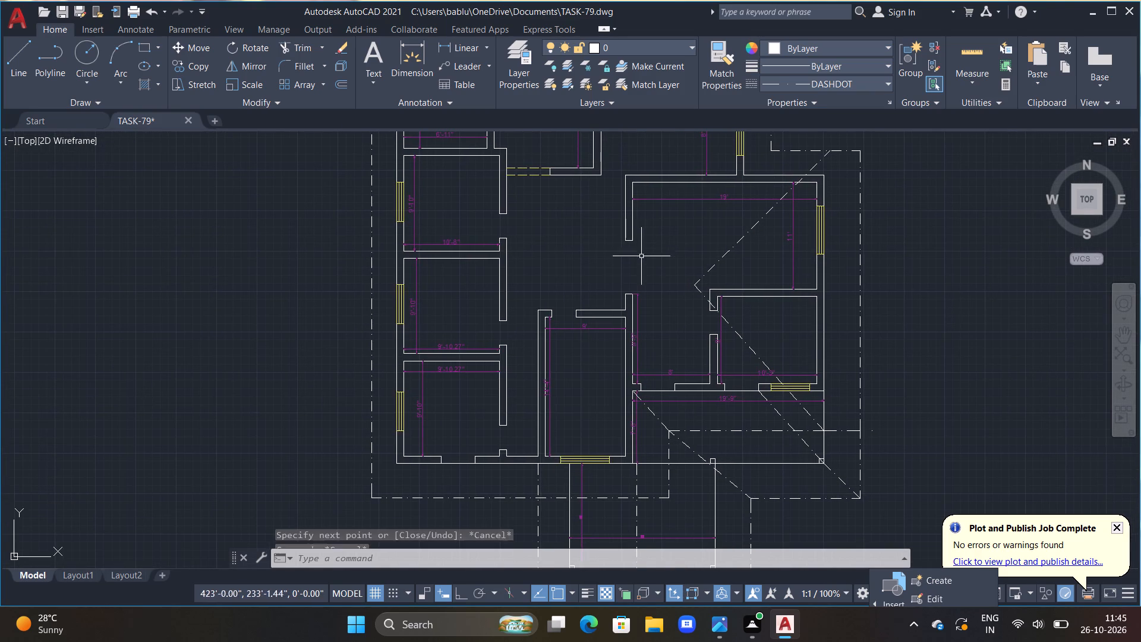
Draw a DASHDOT line from the south outline below the 8' room window's east end up to the north DASHDOT level, then west to its end.
{"action": "type", "text": "L"}
{"action": "key", "text": "space"}
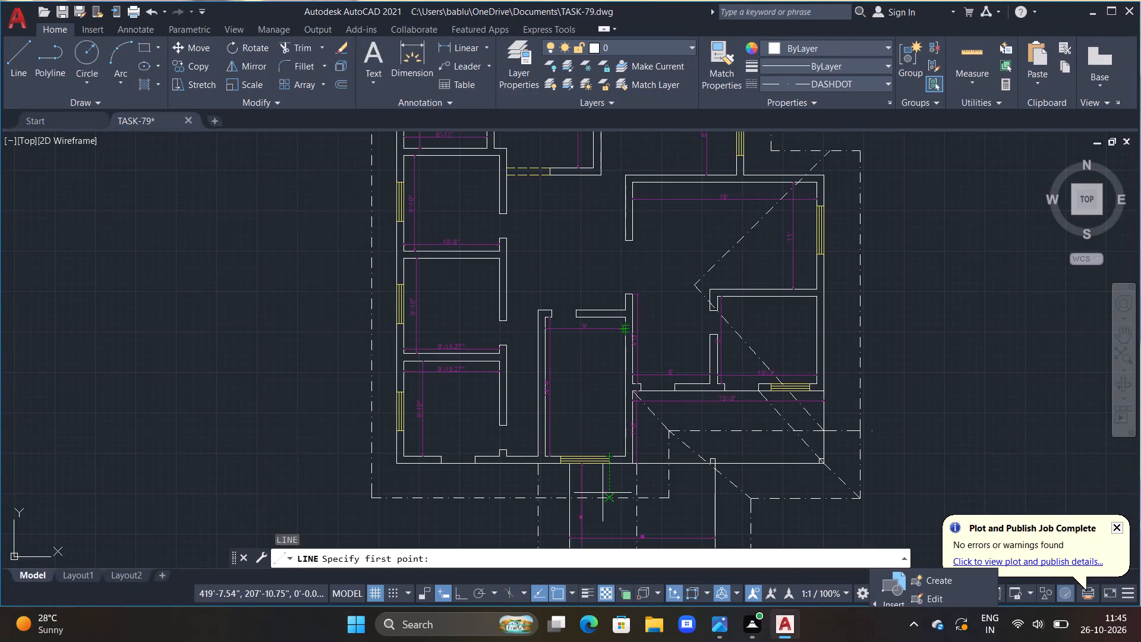
{"action": "left_click_drag", "start_coordinate": [608, 501], "coordinate": [607, 468]}
{"action": "middle_click_drag", "start_coordinate": [613, 181], "coordinate": [606, 255]}
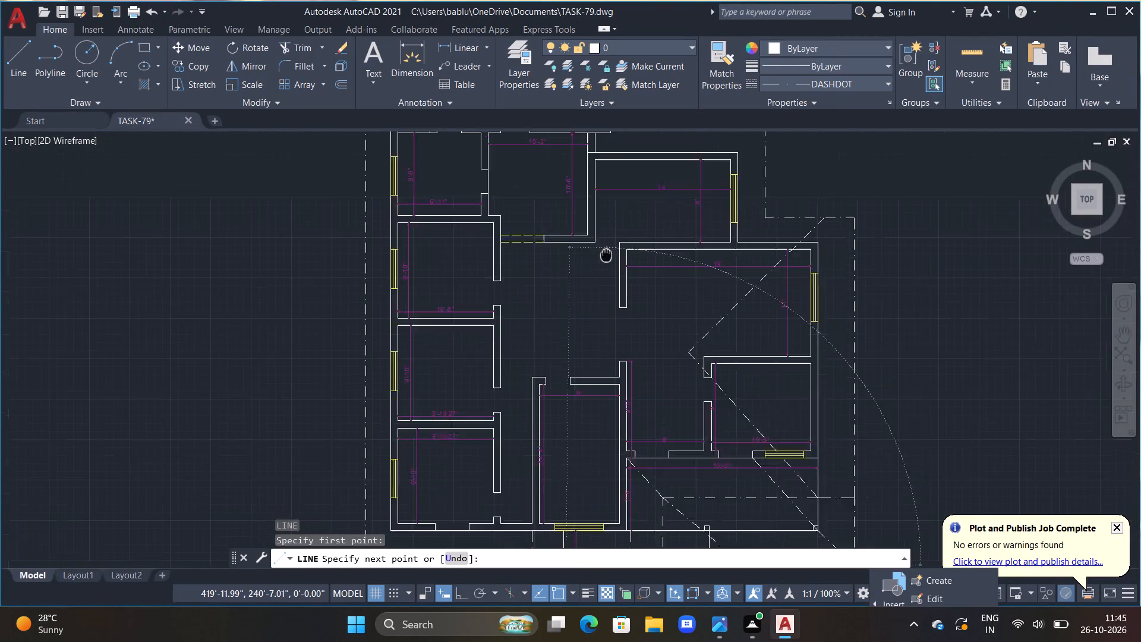
{"action": "middle_click_drag", "start_coordinate": [606, 255], "coordinate": [598, 367]}
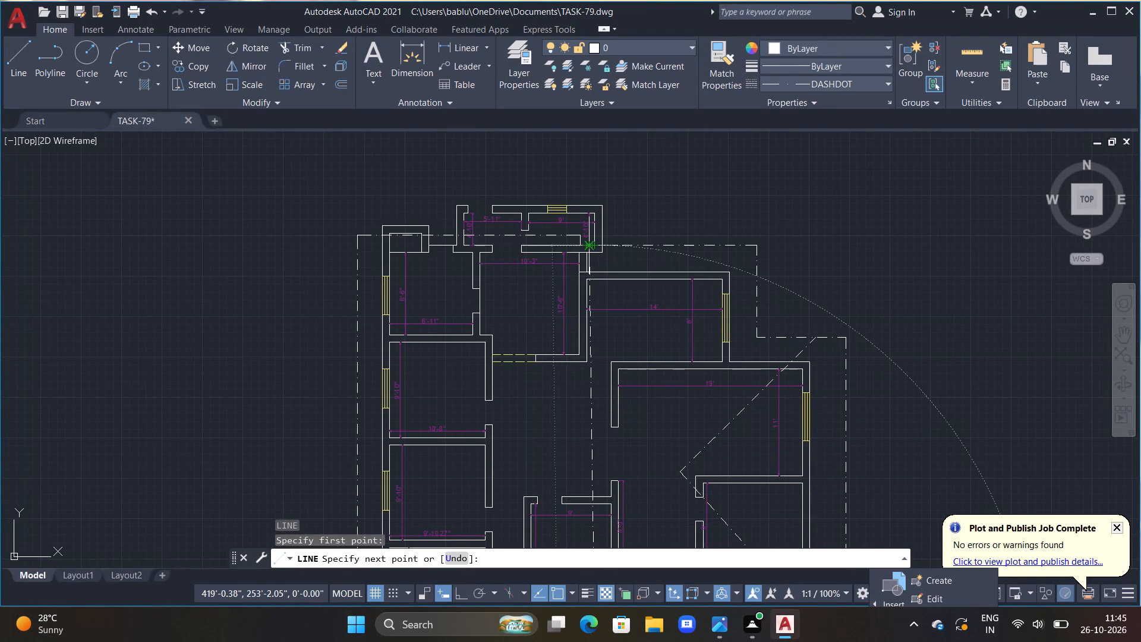
{"action": "scroll", "coordinate": [594, 244], "scroll_direction": "up", "scroll_amount": 4}
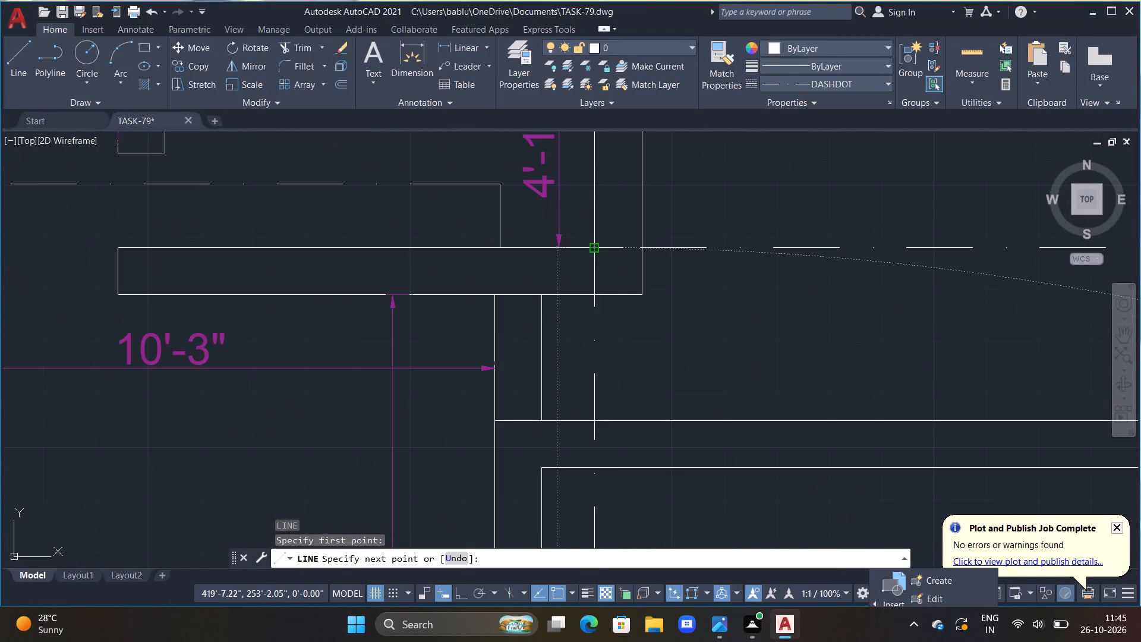
{"action": "left_click", "coordinate": [572, 184]}
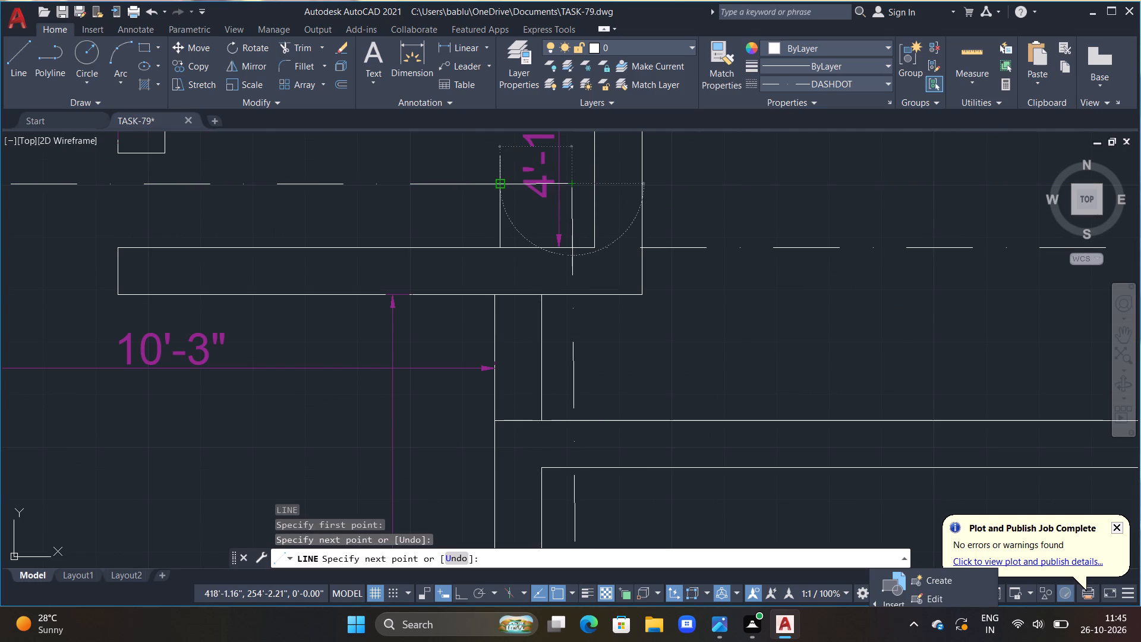
{"action": "left_click", "coordinate": [500, 181]}
{"action": "key", "text": "Escape"}
{"action": "scroll", "coordinate": [543, 215], "scroll_direction": "down", "scroll_amount": 3}
{"action": "scroll", "coordinate": [585, 282], "scroll_direction": "down", "scroll_amount": 2}
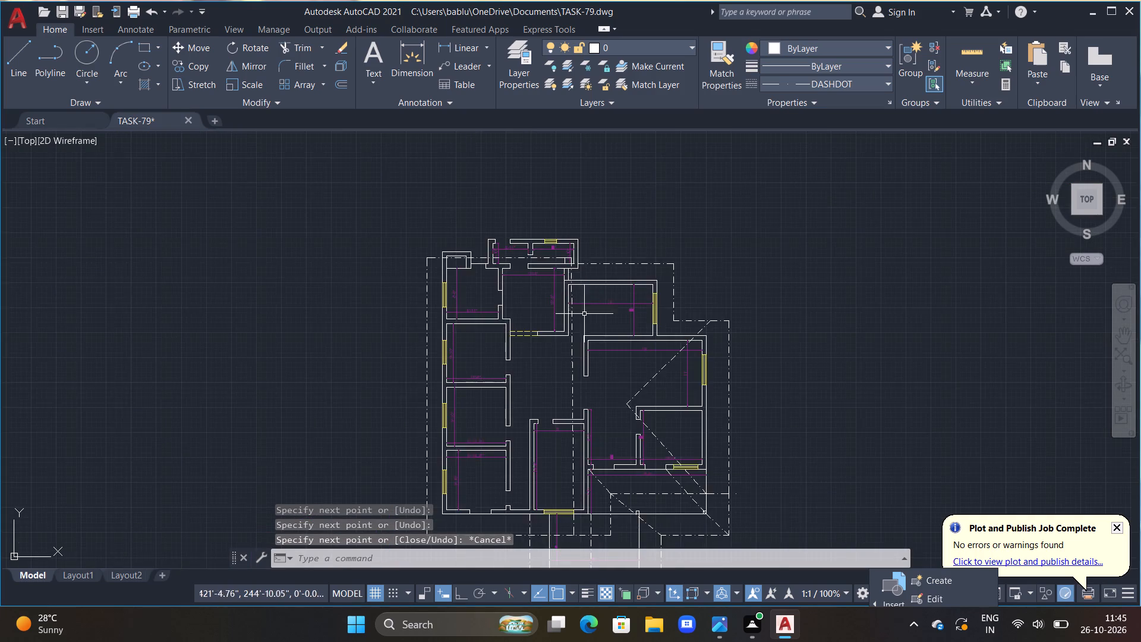
{"action": "scroll", "coordinate": [584, 322], "scroll_direction": "down", "scroll_amount": 1}
{"action": "scroll", "coordinate": [581, 382], "scroll_direction": "up", "scroll_amount": 1}
{"action": "key", "text": "Escape"}
{"action": "key", "text": "Escape"}
Inspect the new DASHDOT line across the plan and the lines around the southern porch.
{"action": "middle_click_drag", "start_coordinate": [566, 351], "coordinate": [571, 357]}
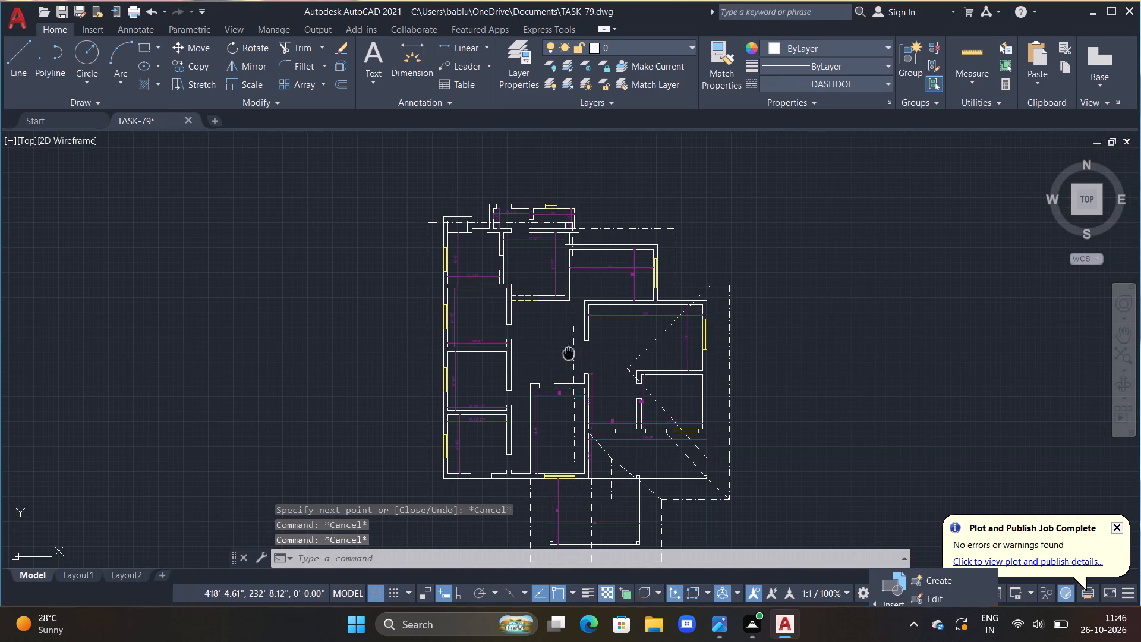
{"action": "middle_click_drag", "start_coordinate": [571, 357], "coordinate": [666, 448]}
{"action": "scroll", "coordinate": [644, 373], "scroll_direction": "up", "scroll_amount": 2}
{"action": "scroll", "coordinate": [638, 367], "scroll_direction": "down", "scroll_amount": 2}
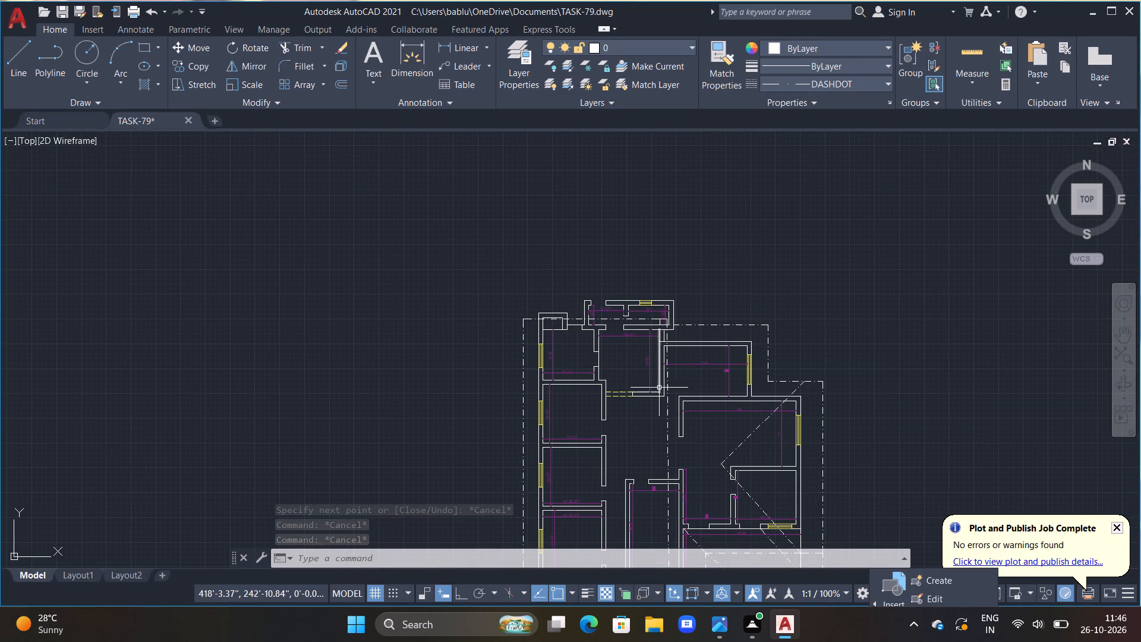
{"action": "middle_click_drag", "start_coordinate": [651, 399], "coordinate": [576, 247]}
{"action": "middle_click_drag", "start_coordinate": [588, 377], "coordinate": [577, 297]}
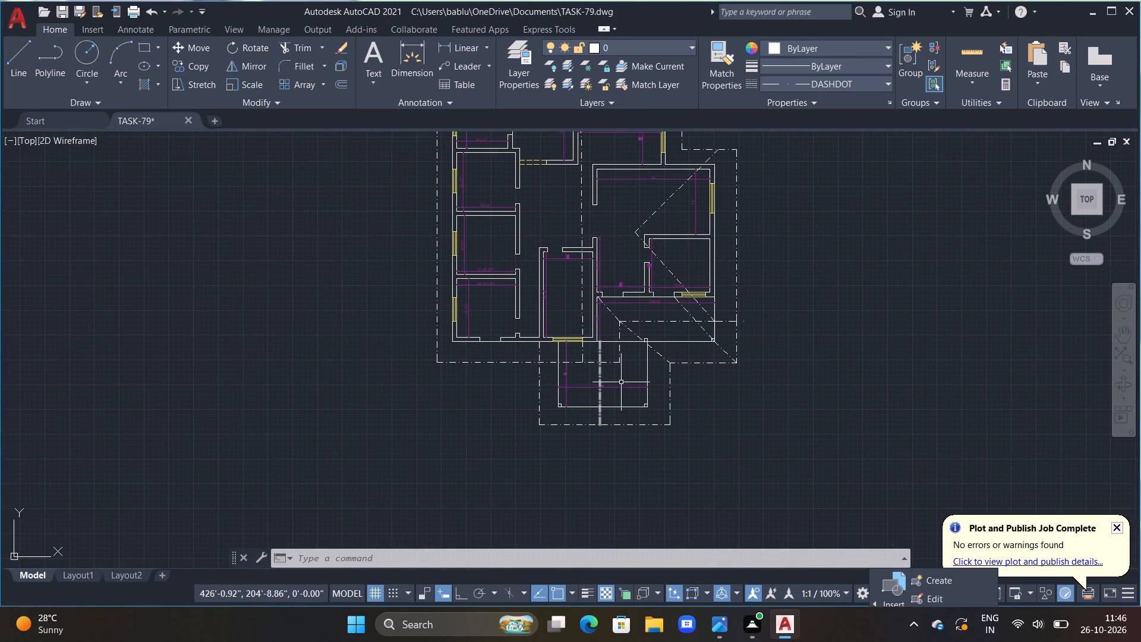
{"action": "middle_click_drag", "start_coordinate": [622, 377], "coordinate": [608, 306]}
{"action": "scroll", "coordinate": [595, 357], "scroll_direction": "up", "scroll_amount": 3}
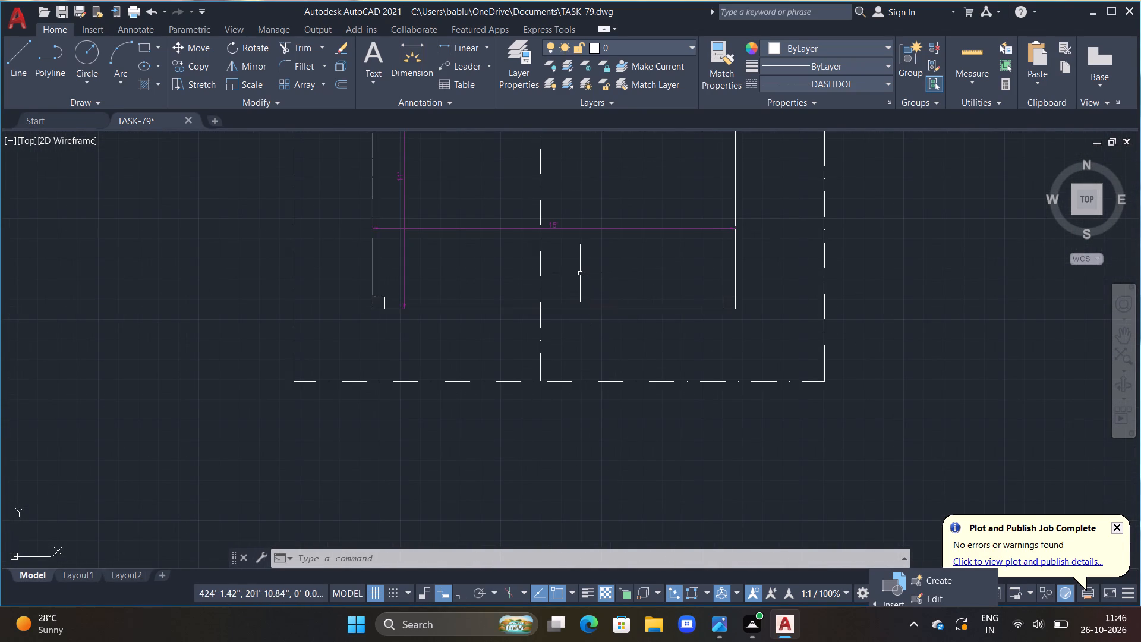
{"action": "scroll", "coordinate": [576, 269], "scroll_direction": "up", "scroll_amount": 1}
{"action": "scroll", "coordinate": [575, 263], "scroll_direction": "down", "scroll_amount": 3}
{"action": "middle_click_drag", "start_coordinate": [573, 236], "coordinate": [574, 353]}
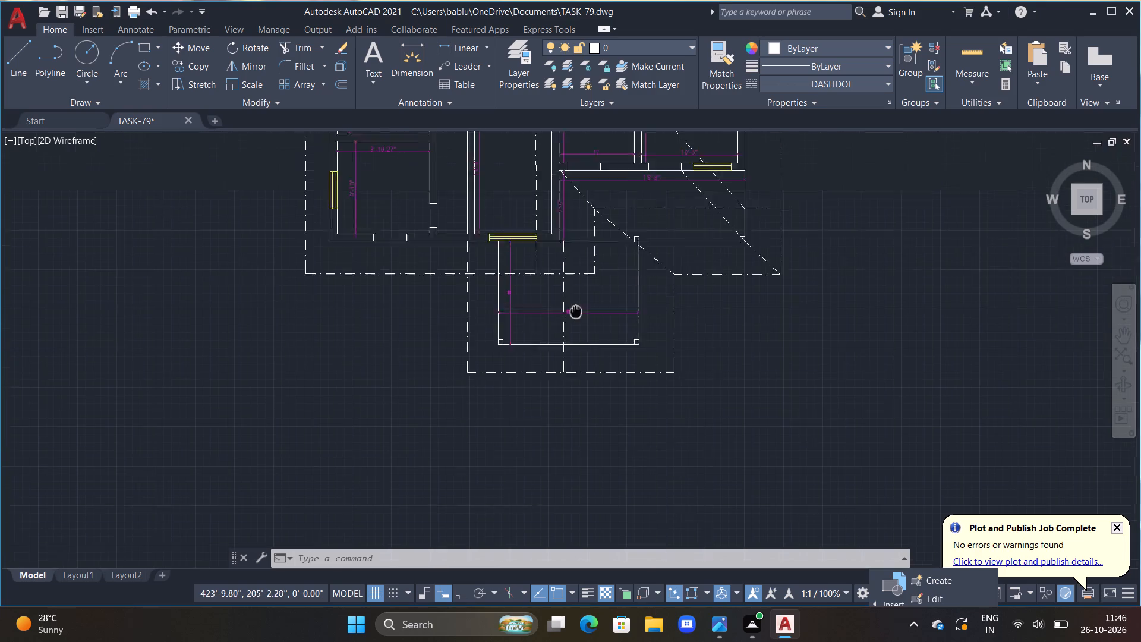
{"action": "middle_click_drag", "start_coordinate": [574, 353], "coordinate": [571, 421]}
{"action": "middle_click_drag", "start_coordinate": [581, 264], "coordinate": [592, 430]}
{"action": "scroll", "coordinate": [577, 391], "scroll_direction": "down", "scroll_amount": 2}
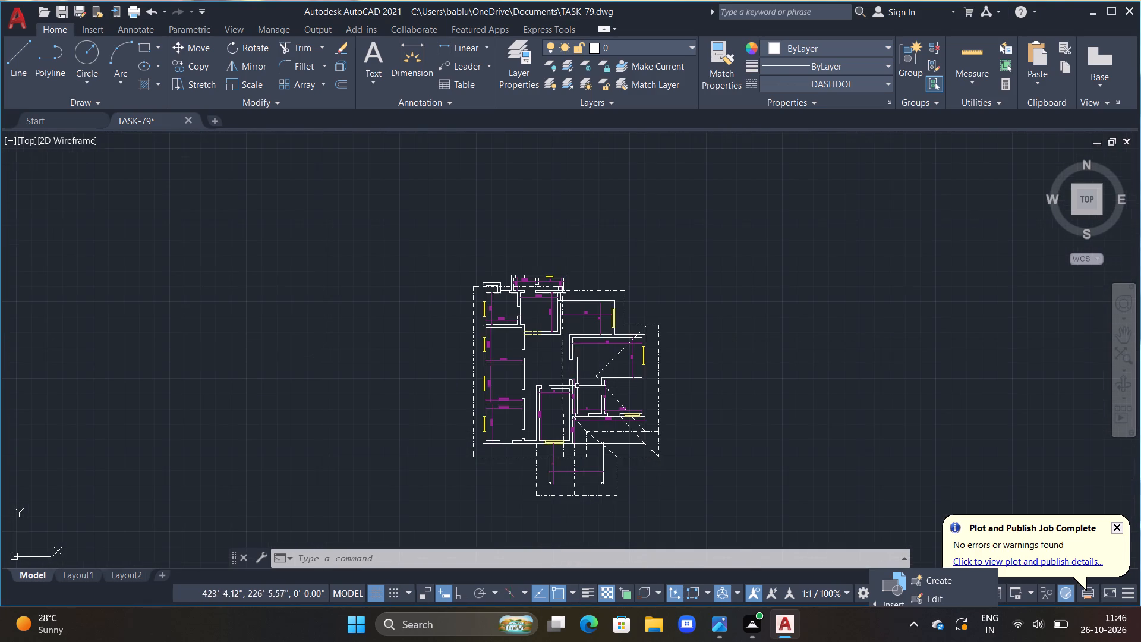
{"action": "middle_click_drag", "start_coordinate": [565, 365], "coordinate": [676, 376]}
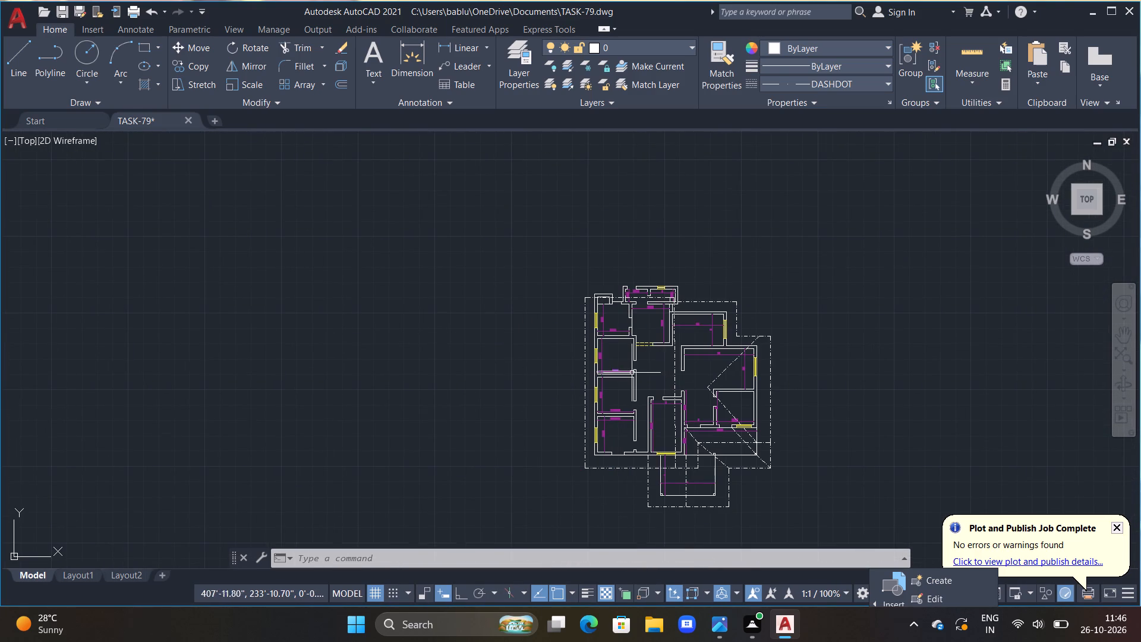
Add the multiline text label KITCHEN inside the 6'-11" by 8'-6" northwest room.
{"action": "scroll", "coordinate": [631, 372], "scroll_direction": "up", "scroll_amount": 3}
{"action": "middle_click_drag", "start_coordinate": [618, 308], "coordinate": [631, 506]}
{"action": "scroll", "coordinate": [631, 506], "scroll_direction": "up", "scroll_amount": 1}
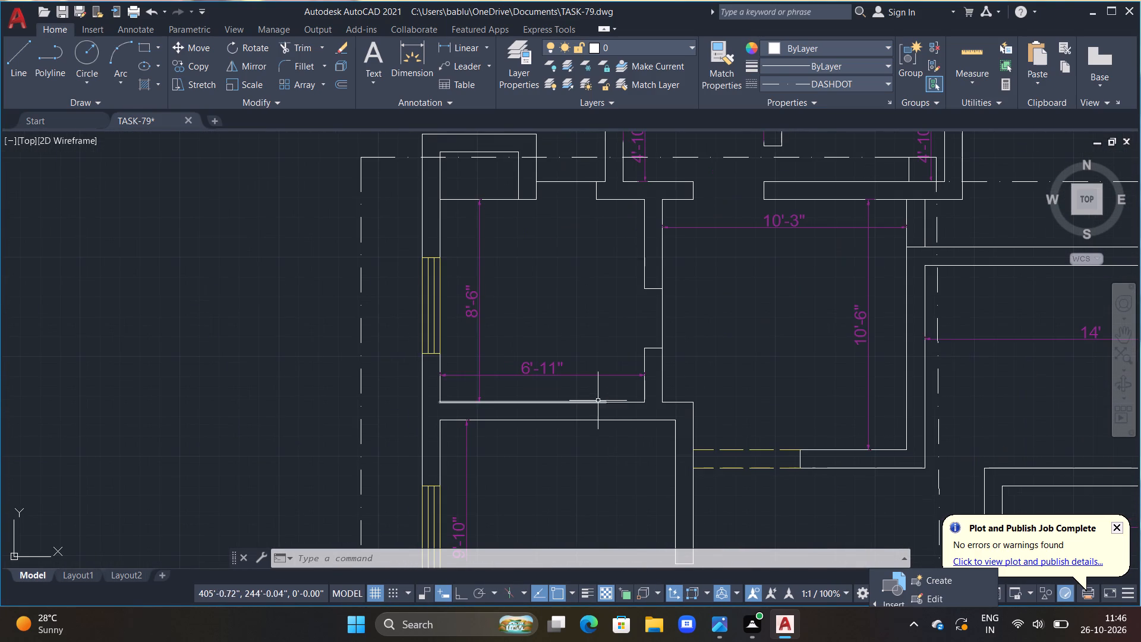
{"action": "left_click", "coordinate": [372, 51]}
{"action": "left_click", "coordinate": [502, 246]}
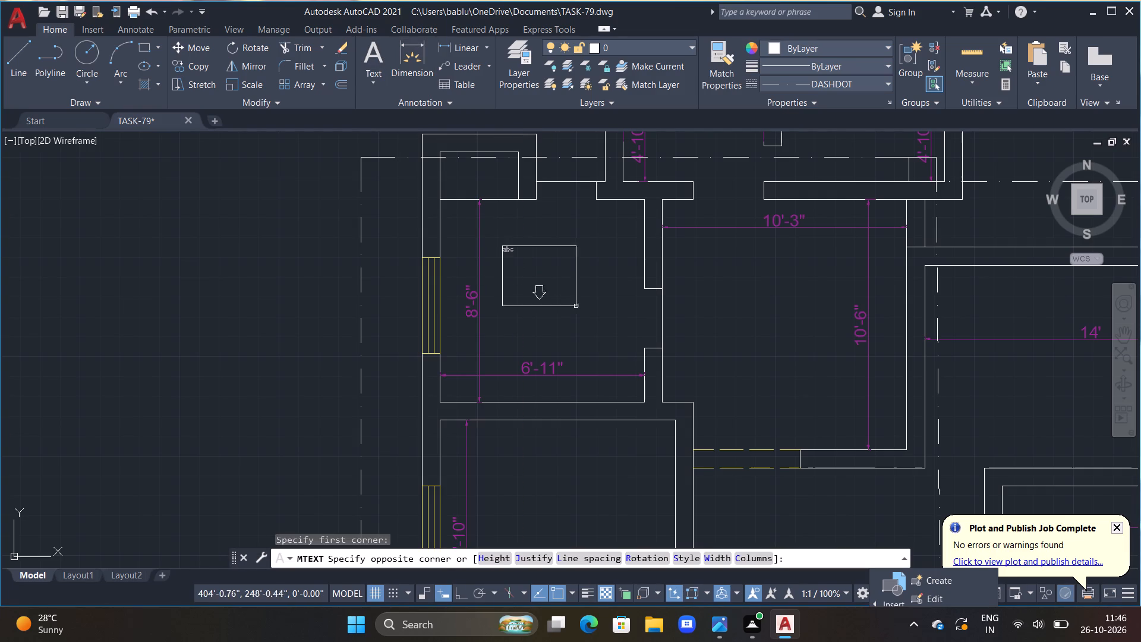
{"action": "left_click", "coordinate": [608, 331]}
{"action": "key", "text": "space"}
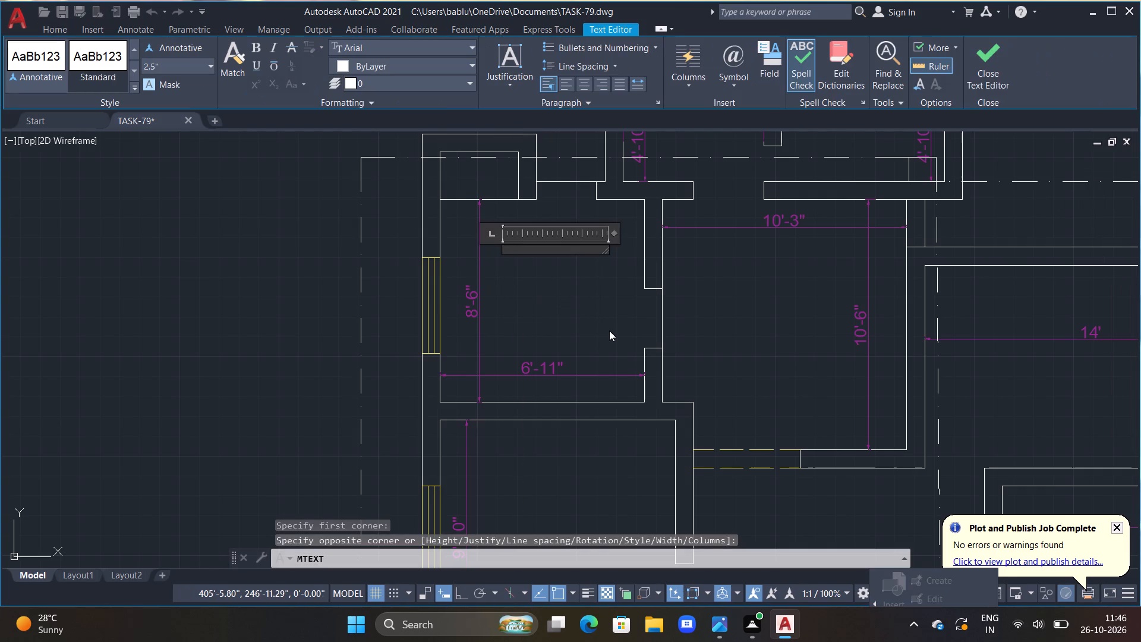
{"action": "type", "text": "KITCHEN"}
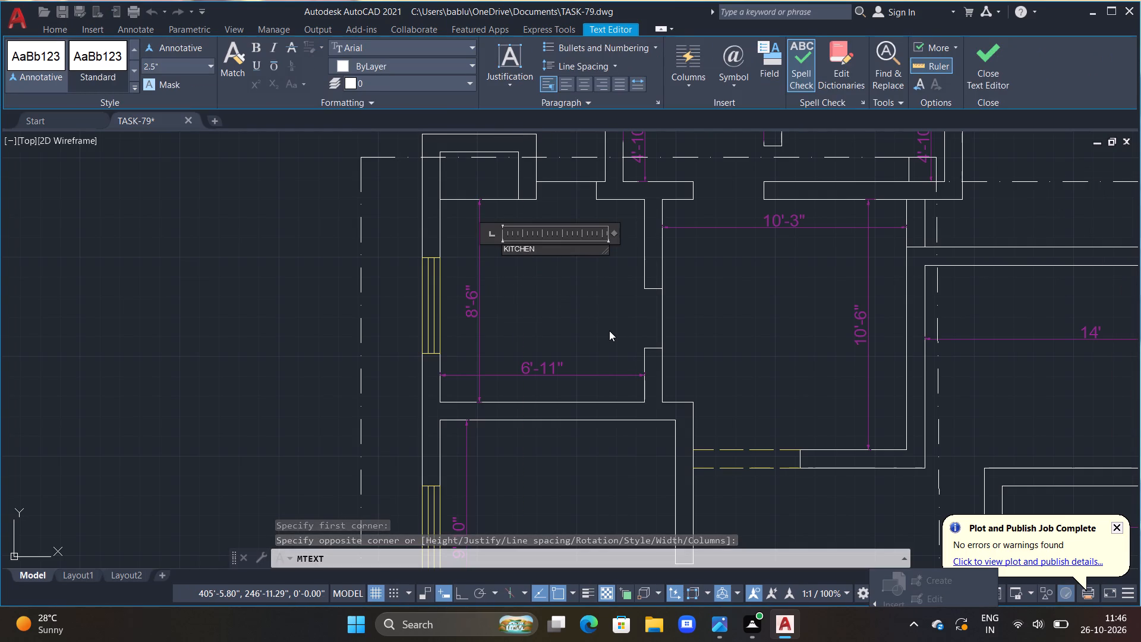
{"action": "left_click", "coordinate": [571, 251]}
{"action": "left_click", "coordinate": [553, 268]}
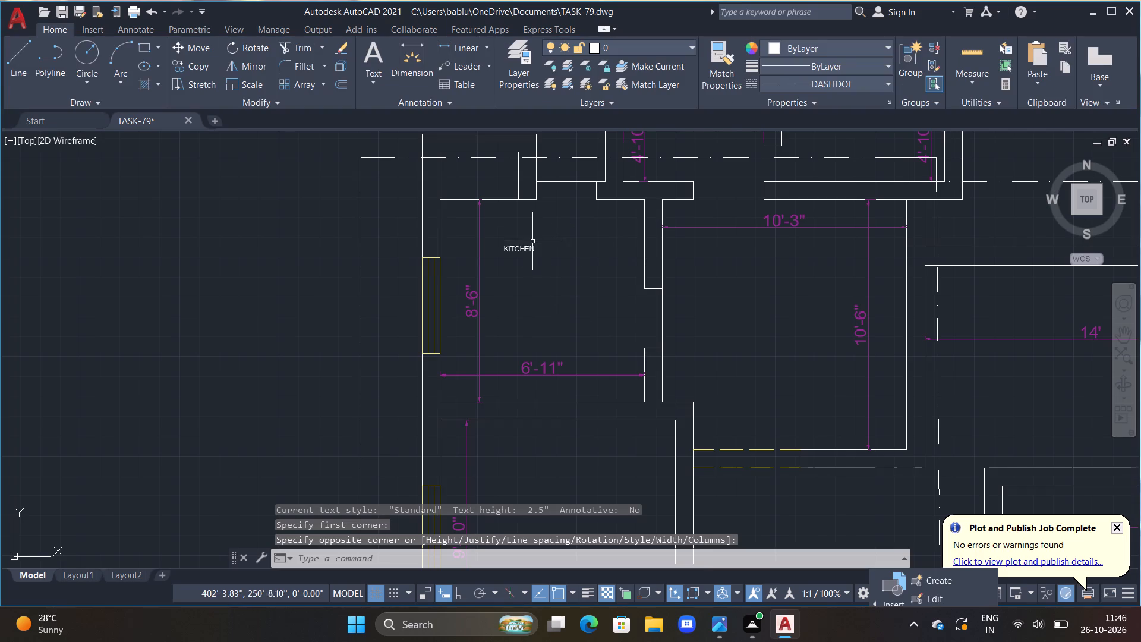
Set the KITCHEN label's text height to 6" and close its properties.
{"action": "left_click", "coordinate": [527, 247]}
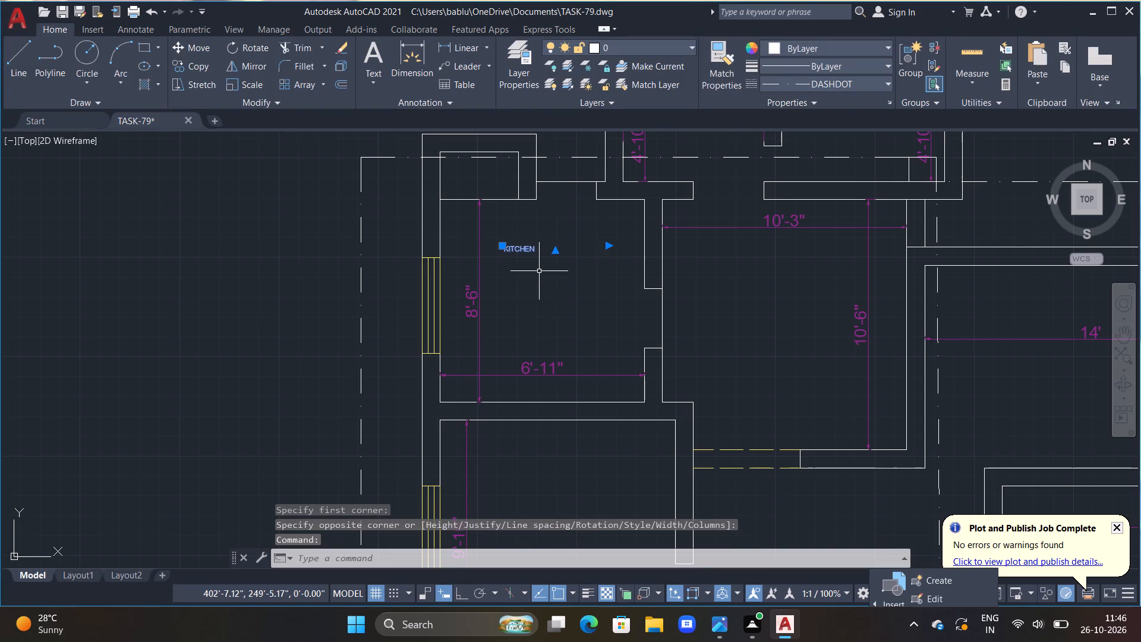
{"action": "right_click", "coordinate": [538, 269]}
{"action": "left_click", "coordinate": [591, 580]}
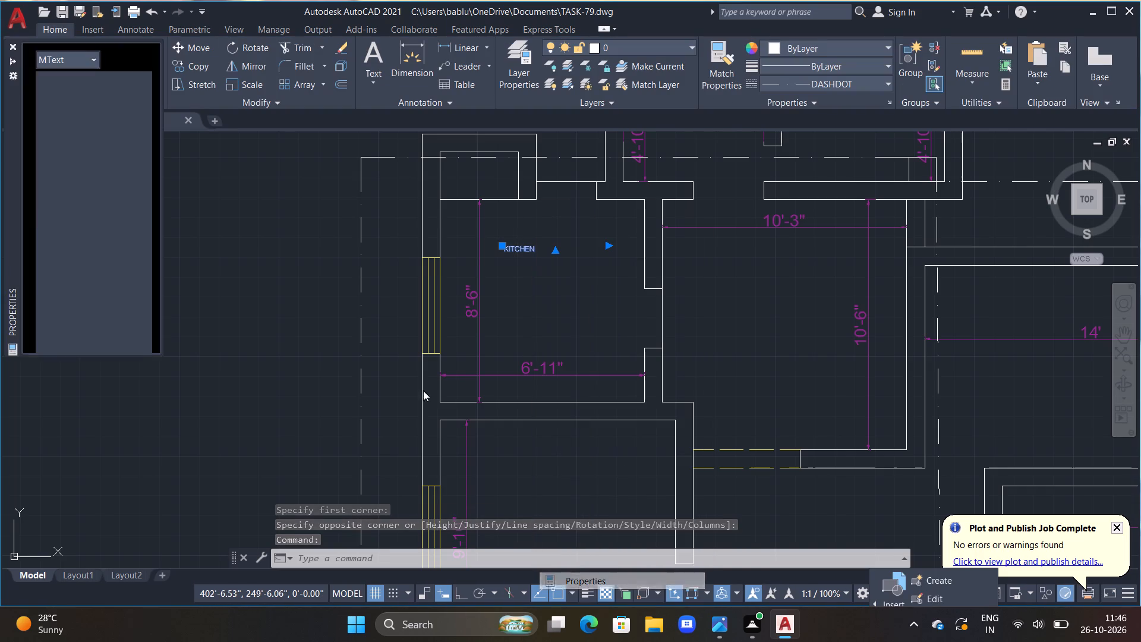
{"action": "scroll", "coordinate": [100, 284], "scroll_direction": "down", "scroll_amount": 2}
{"action": "scroll", "coordinate": [101, 265], "scroll_direction": "up", "scroll_amount": 1}
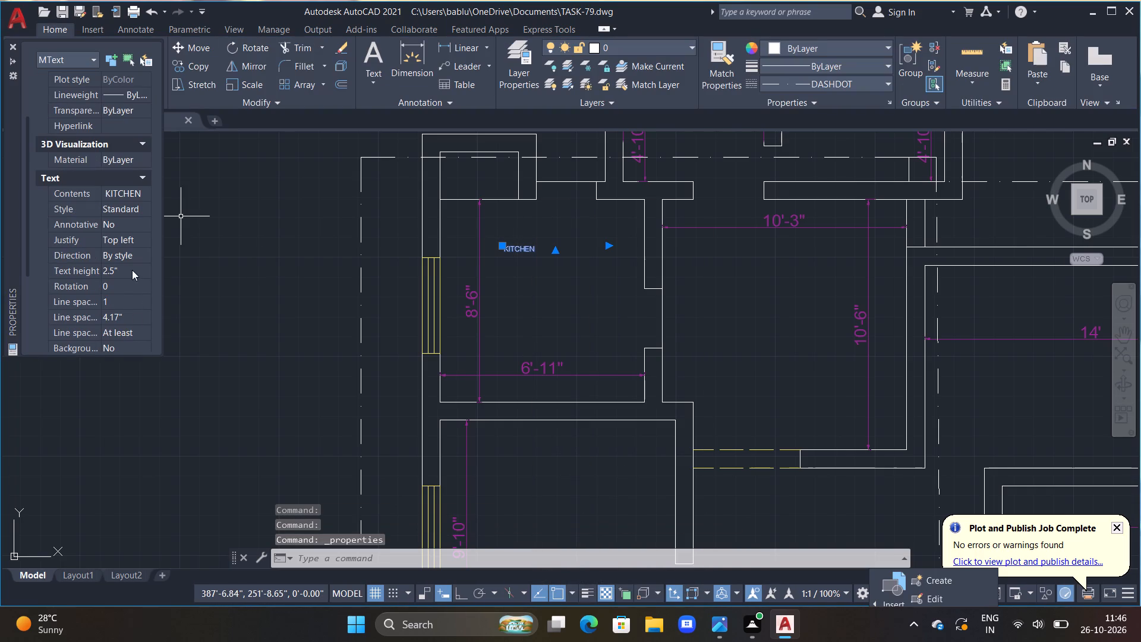
{"action": "left_click", "coordinate": [130, 268]}
{"action": "key", "text": "BackSpace"}
{"action": "type", "text": "66"}
{"action": "key", "text": "BackSpace"}
{"action": "key", "text": "shift+quotedbl"}
{"action": "key", "text": "Return"}
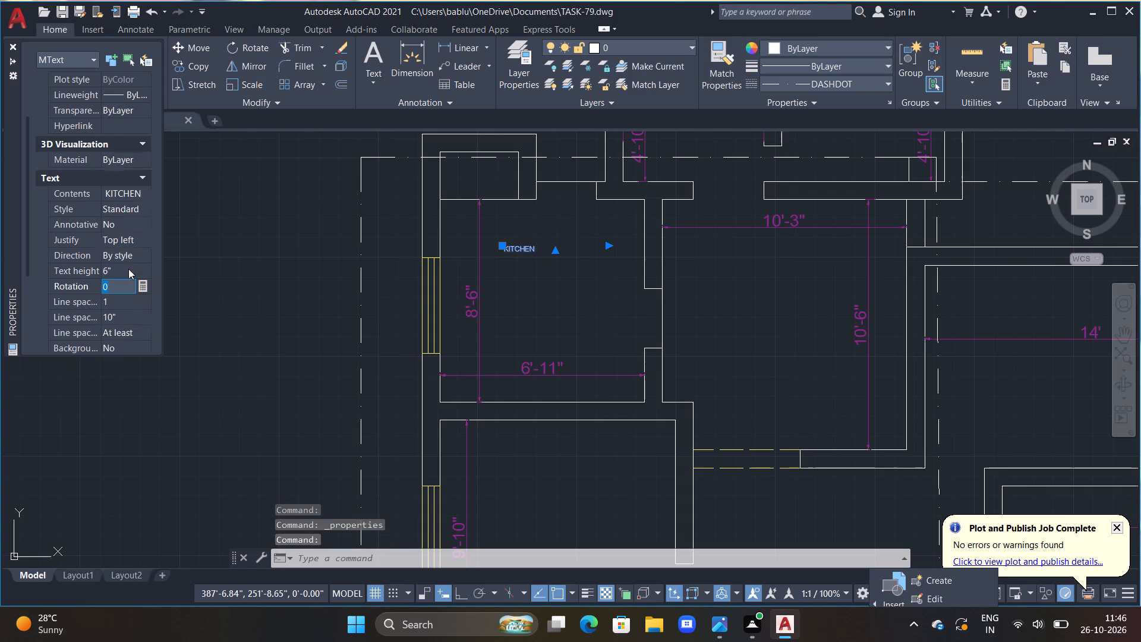
{"action": "left_click", "coordinate": [7, 39]}
{"action": "double_click", "coordinate": [8, 49]}
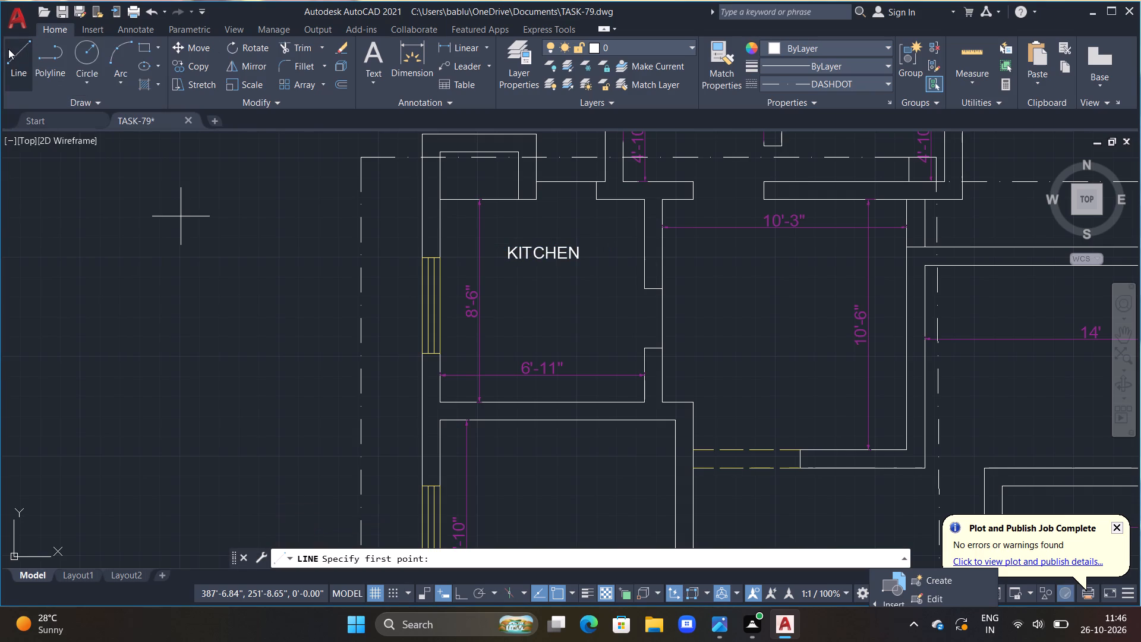
{"action": "key", "text": "Escape"}
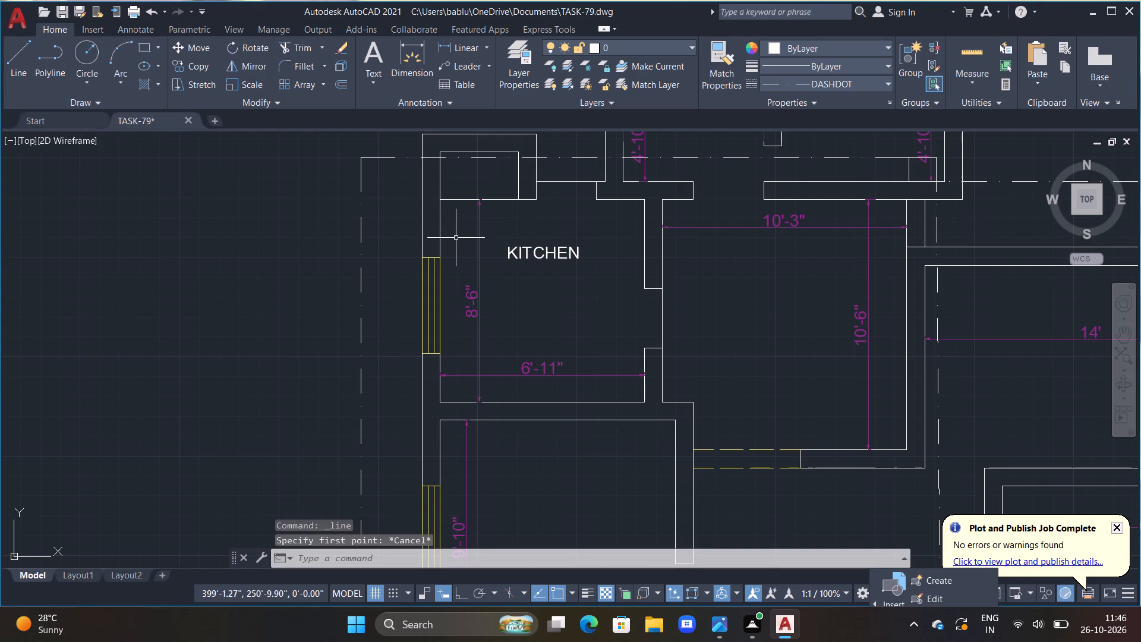
Move the KITCHEN label slightly south and east toward the middle of the northwest room.
{"action": "left_click", "coordinate": [557, 247]}
{"action": "type", "text": "M"}
{"action": "key", "text": "space"}
{"action": "left_click_drag", "start_coordinate": [544, 294], "coordinate": [550, 310]}
{"action": "left_click", "coordinate": [553, 319]}
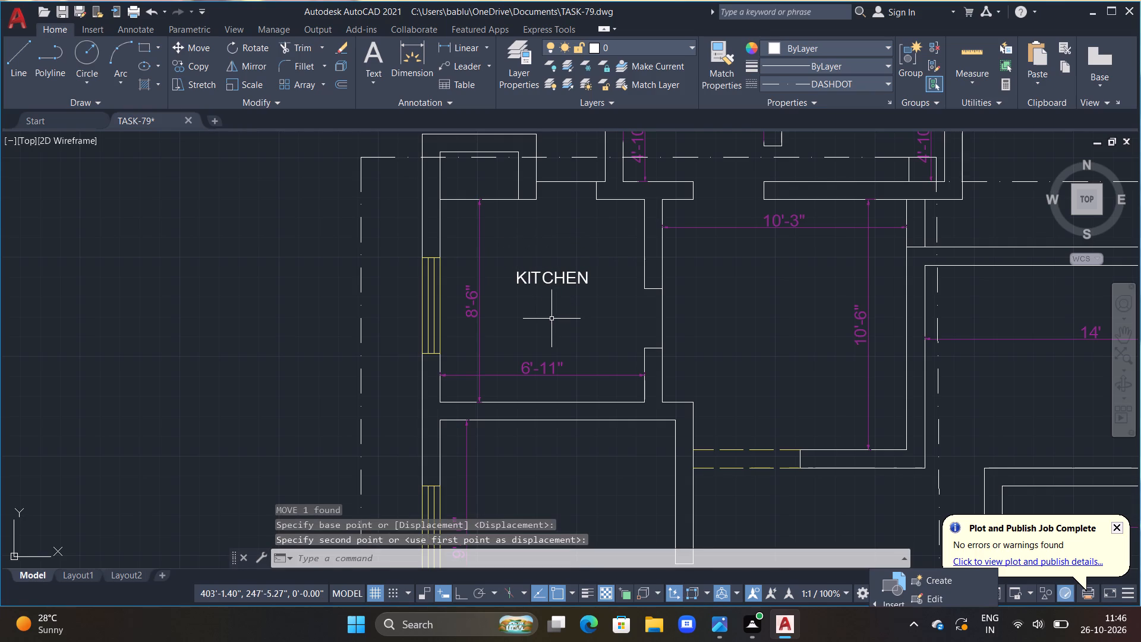
{"action": "key", "text": "Escape"}
{"action": "key", "text": "Escape"}
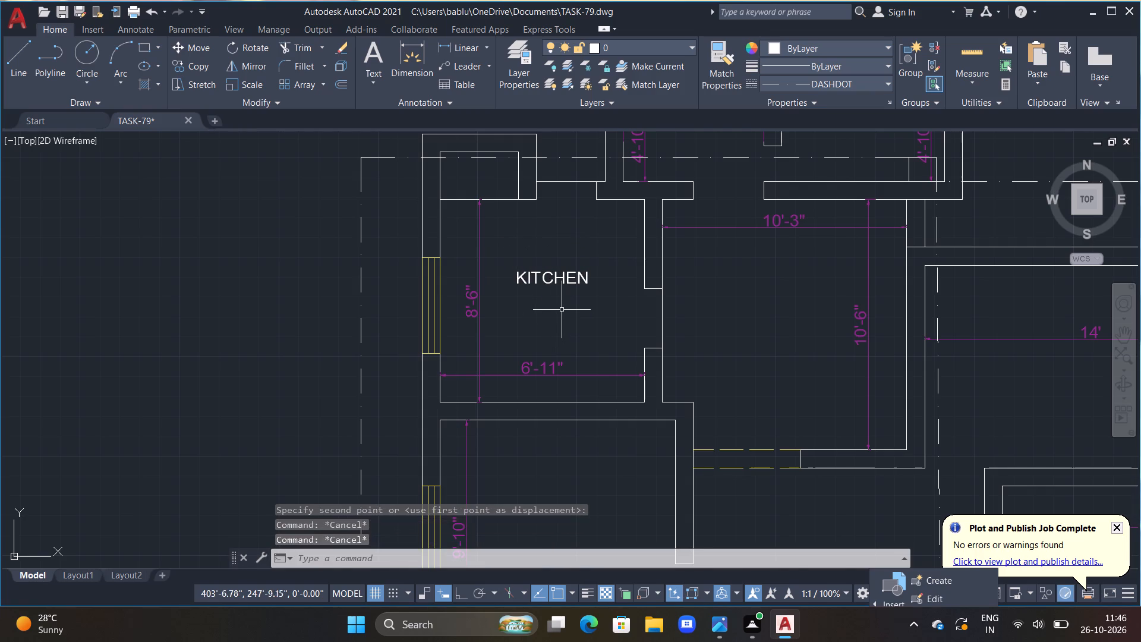
Copy the KITCHEN label into the 10'-3" by 10'-6" room and the 9' by 4'-10" room north of it.
{"action": "scroll", "coordinate": [562, 308], "scroll_direction": "up", "scroll_amount": 1}
{"action": "middle_click_drag", "start_coordinate": [562, 308], "coordinate": [524, 304]}
{"action": "scroll", "coordinate": [524, 304], "scroll_direction": "down", "scroll_amount": 1}
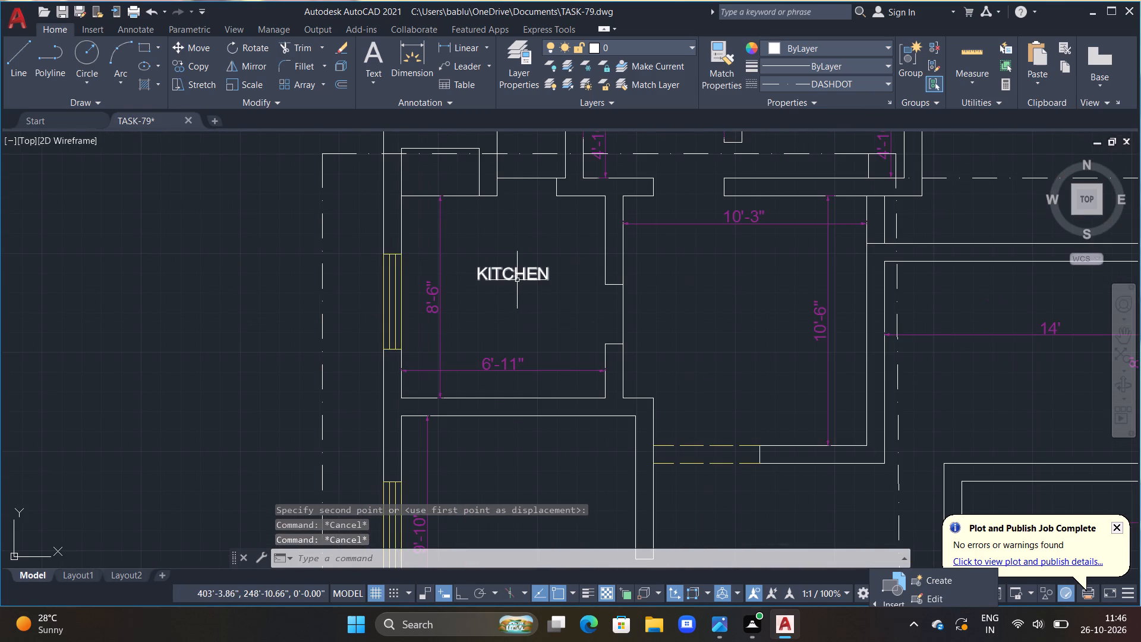
{"action": "left_click", "coordinate": [517, 280]}
{"action": "type", "text": "CO"}
{"action": "key", "text": "space"}
{"action": "left_click", "coordinate": [514, 282]}
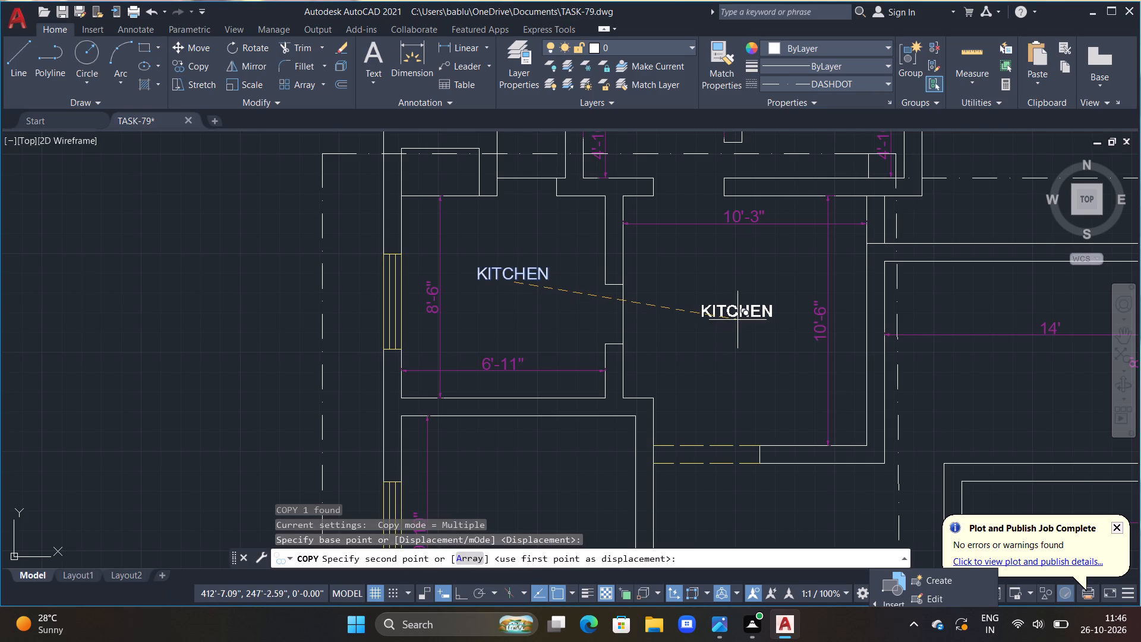
{"action": "triple_click", "coordinate": [737, 320]}
{"action": "middle_click_drag", "start_coordinate": [705, 251], "coordinate": [581, 435]}
{"action": "scroll", "coordinate": [658, 354], "scroll_direction": "up", "scroll_amount": 1}
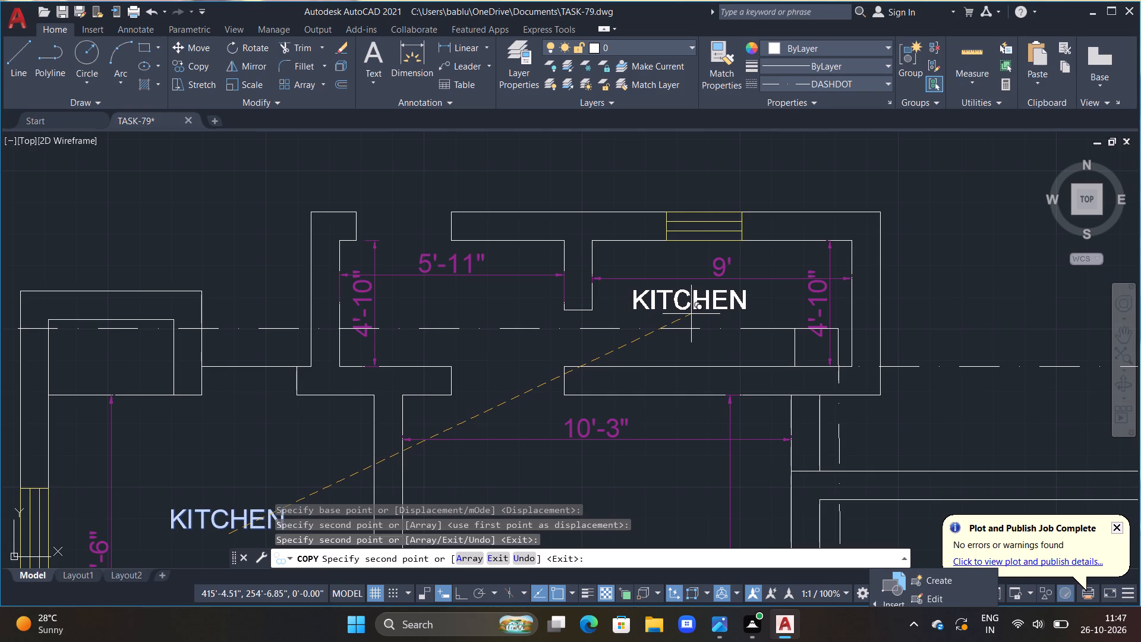
{"action": "left_click", "coordinate": [691, 314]}
Place further copies of the KITCHEN label in the three western rooms stacked south of the kitchen.
{"action": "scroll", "coordinate": [680, 378], "scroll_direction": "down", "scroll_amount": 2}
{"action": "middle_click_drag", "start_coordinate": [644, 432], "coordinate": [669, 146]}
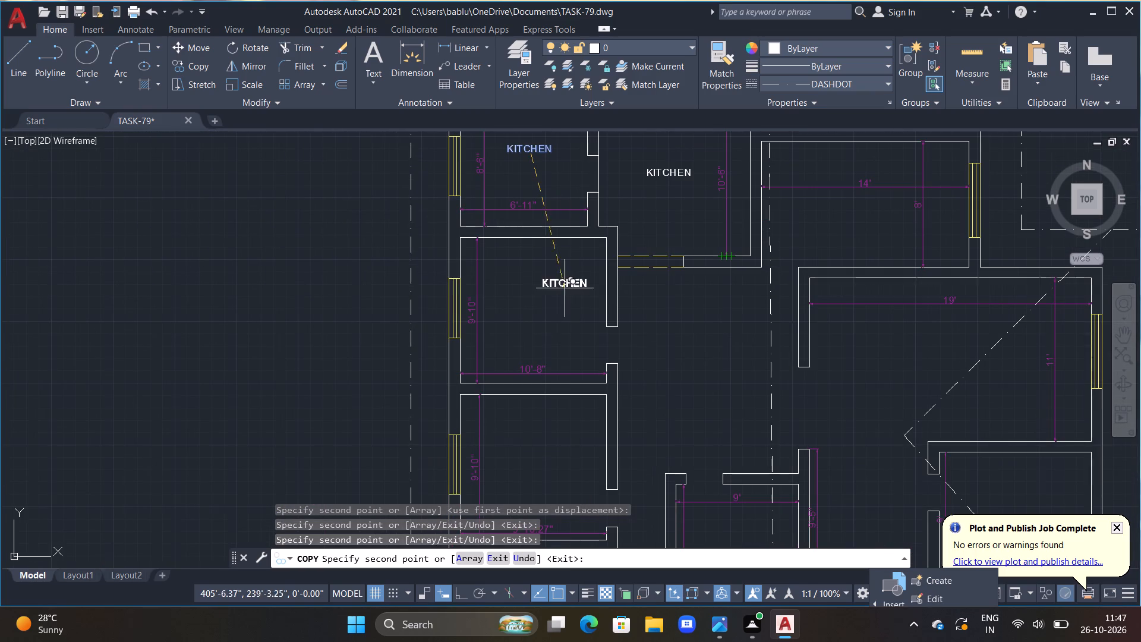
{"action": "left_click", "coordinate": [532, 313]}
{"action": "scroll", "coordinate": [547, 421], "scroll_direction": "down", "scroll_amount": 1}
{"action": "middle_click_drag", "start_coordinate": [557, 424], "coordinate": [572, 339]}
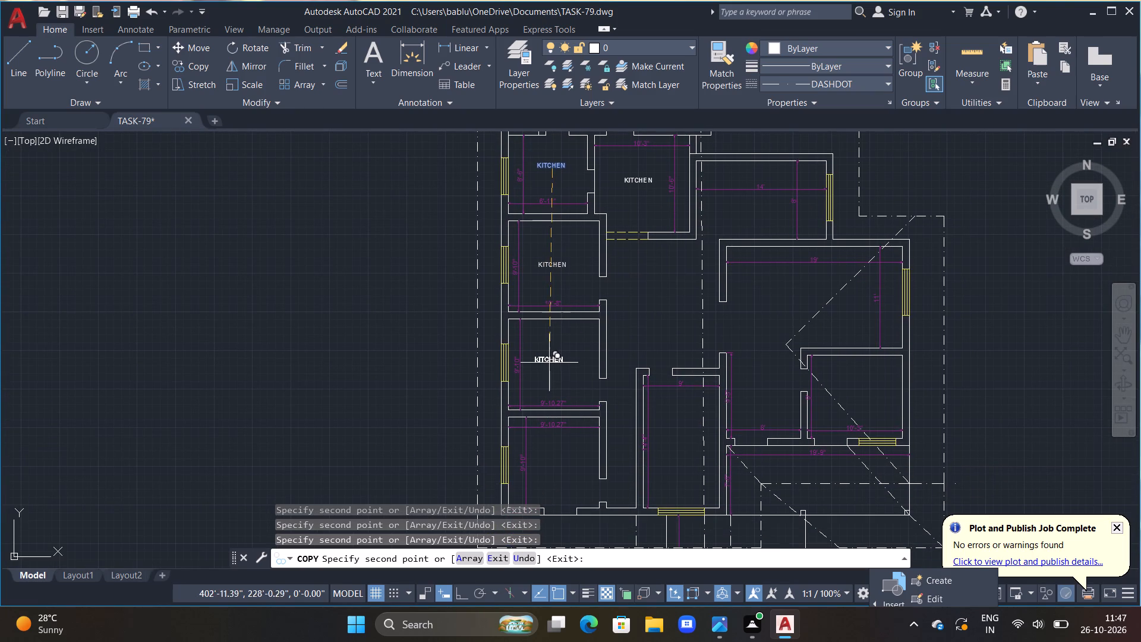
{"action": "left_click", "coordinate": [555, 359]}
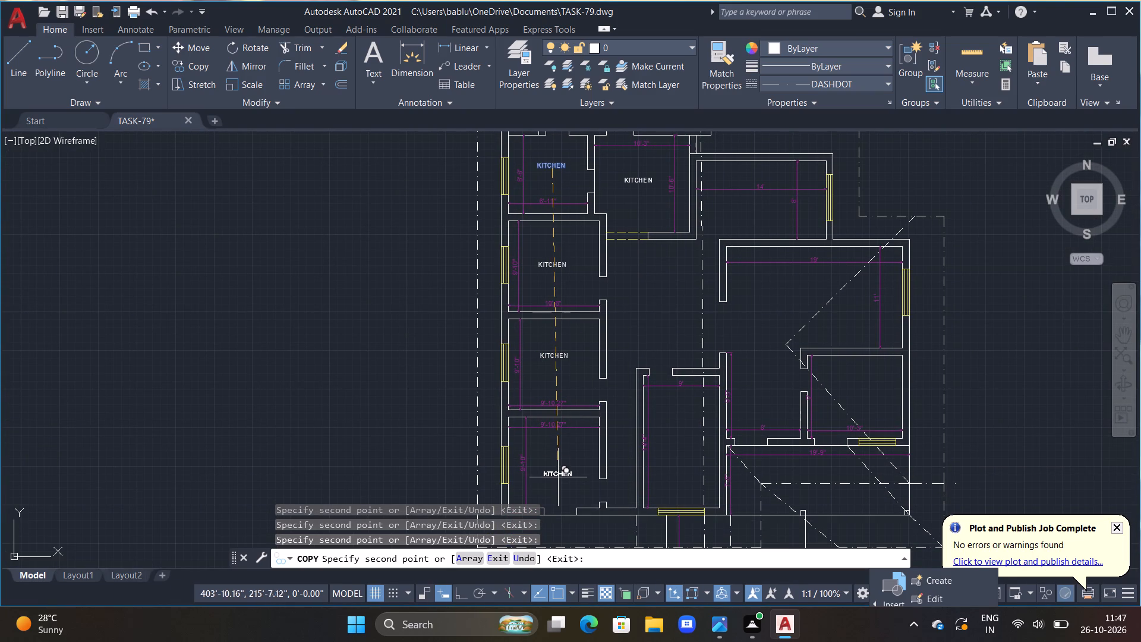
{"action": "left_click", "coordinate": [557, 464]}
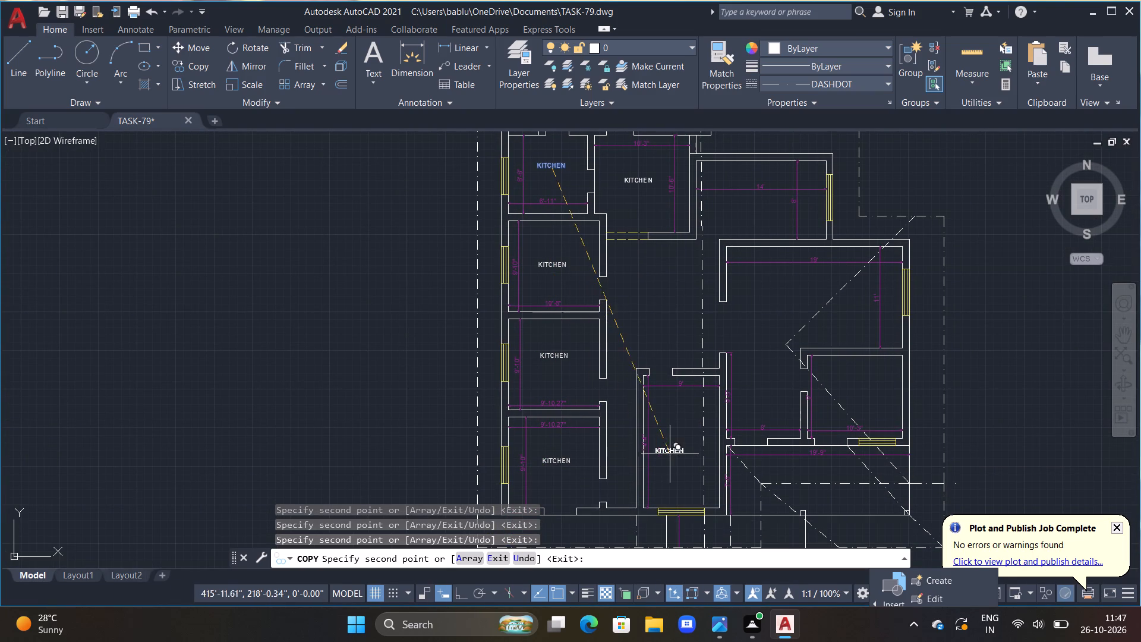
Place KITCHEN label copies in the 9' wide southern room, the southern porch and the empty area southwest of the porch.
{"action": "double_click", "coordinate": [677, 454]}
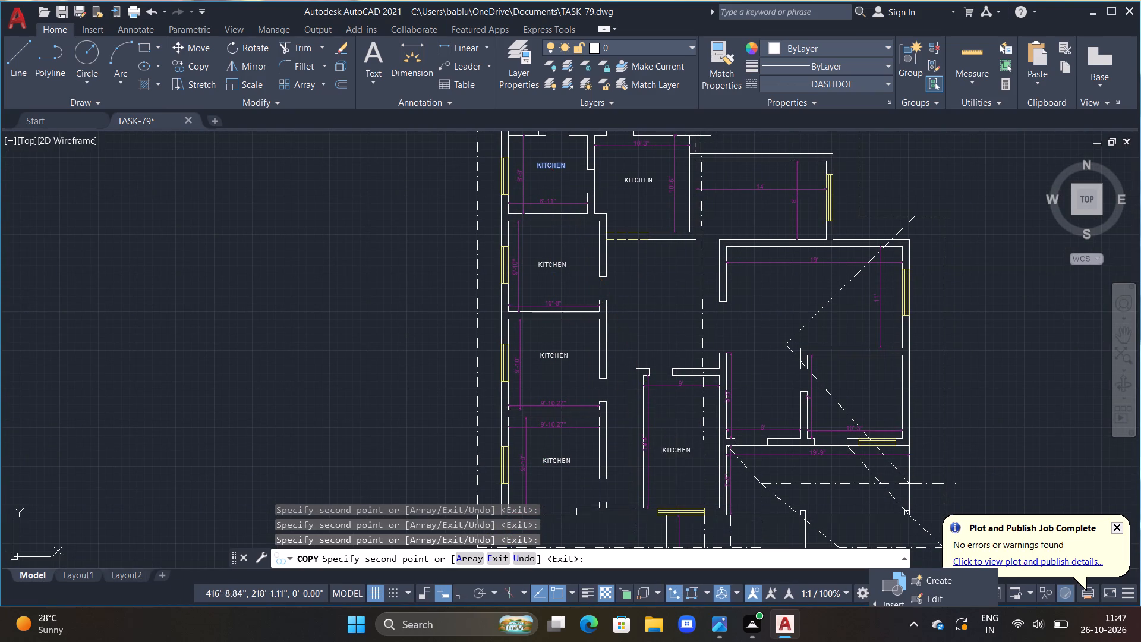
{"action": "middle_click_drag", "start_coordinate": [676, 438], "coordinate": [653, 269]}
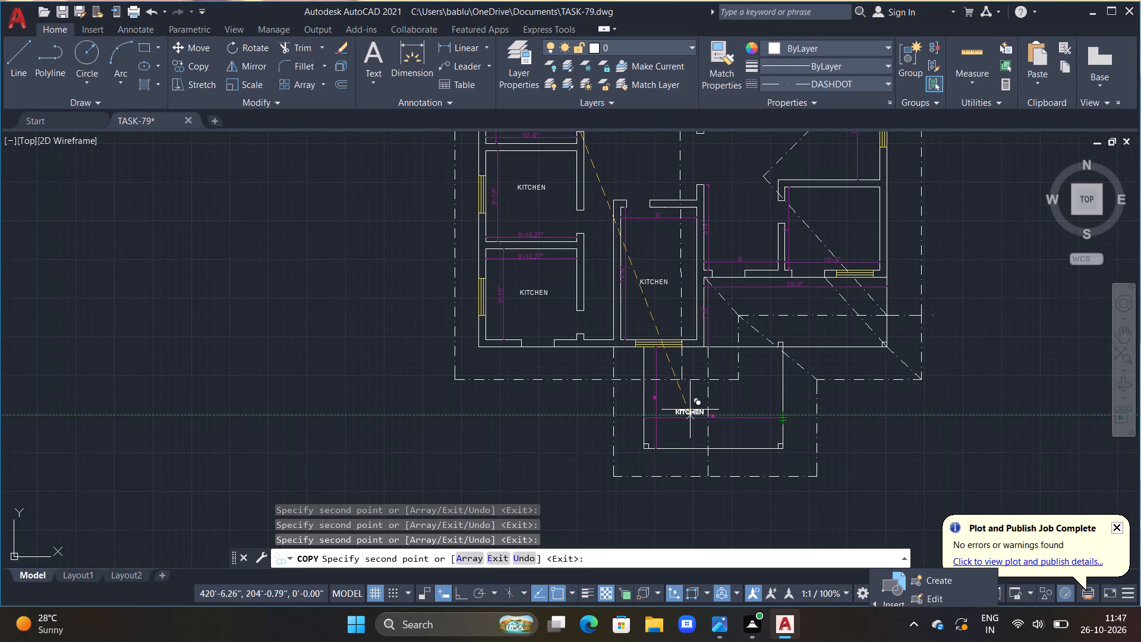
{"action": "scroll", "coordinate": [690, 410], "scroll_direction": "up", "scroll_amount": 1}
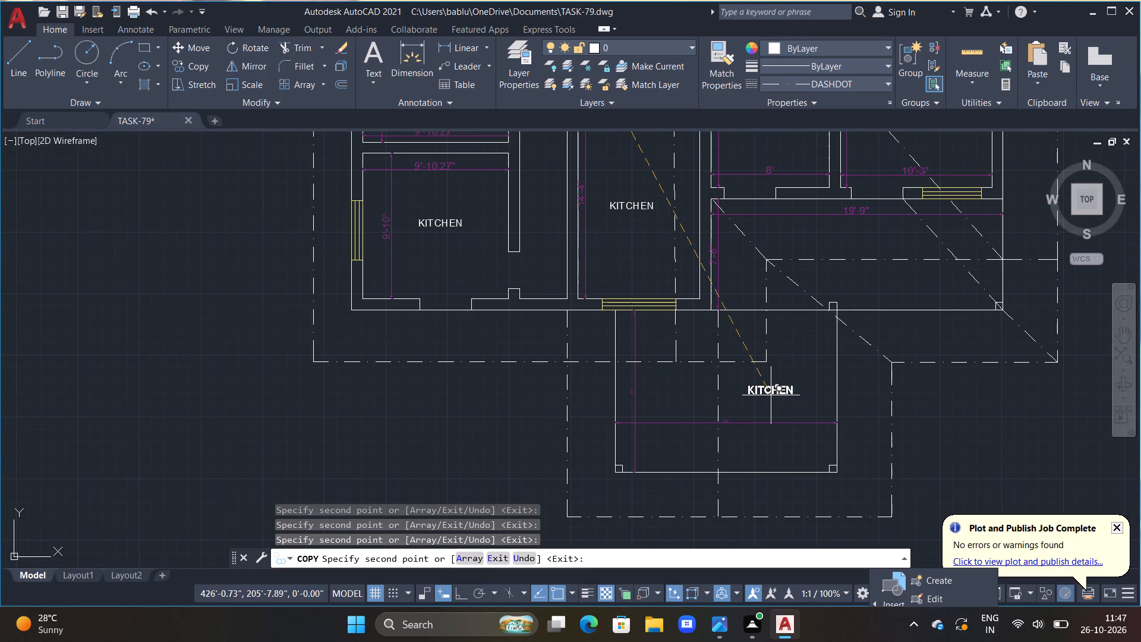
{"action": "left_click", "coordinate": [771, 395]}
{"action": "scroll", "coordinate": [758, 408], "scroll_direction": "down", "scroll_amount": 1}
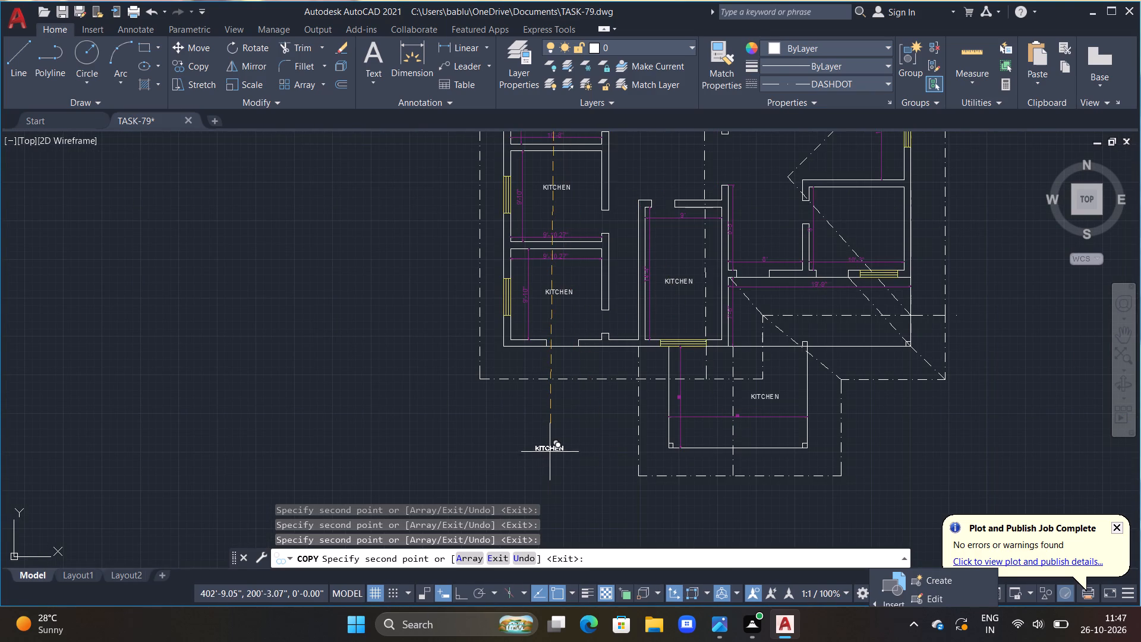
{"action": "double_click", "coordinate": [551, 447]}
Place KITCHEN label copies in the open central hall and the 14' by 8' room in the northeast.
{"action": "middle_click_drag", "start_coordinate": [707, 331], "coordinate": [631, 407]}
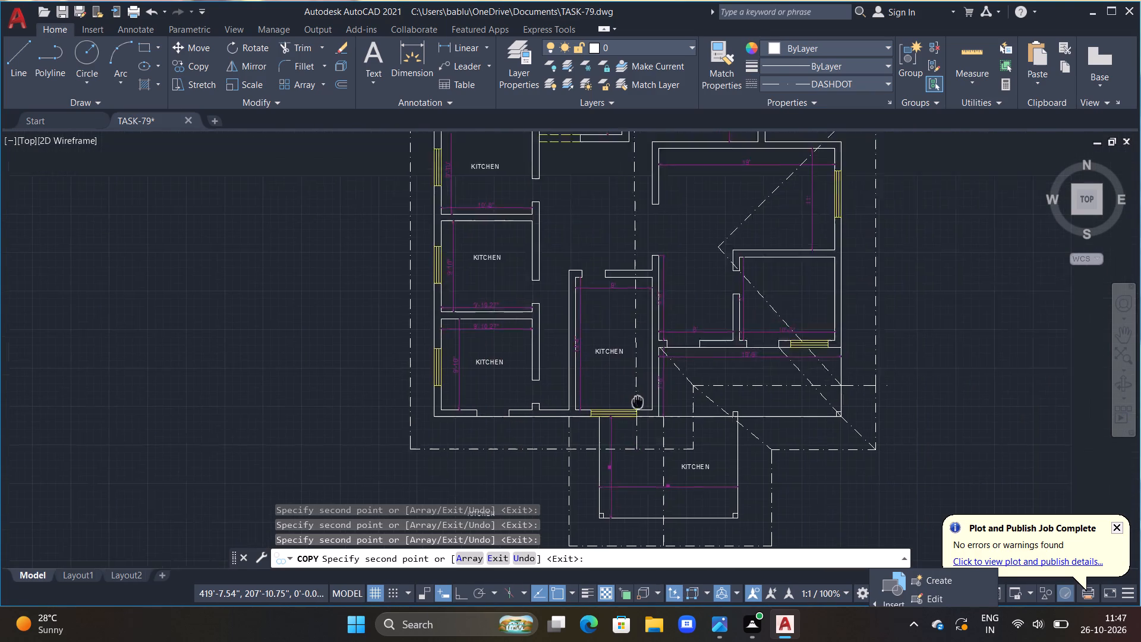
{"action": "middle_click_drag", "start_coordinate": [631, 407], "coordinate": [594, 435]}
{"action": "middle_click_drag", "start_coordinate": [641, 338], "coordinate": [595, 467]}
{"action": "middle_click_drag", "start_coordinate": [589, 370], "coordinate": [619, 329]}
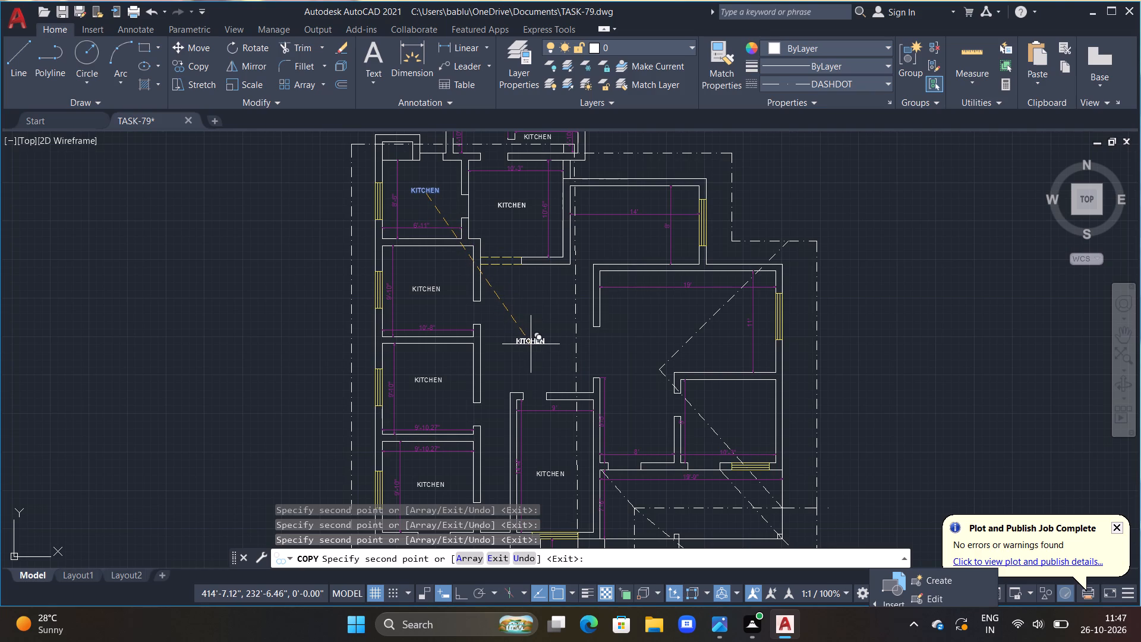
{"action": "double_click", "coordinate": [531, 344]}
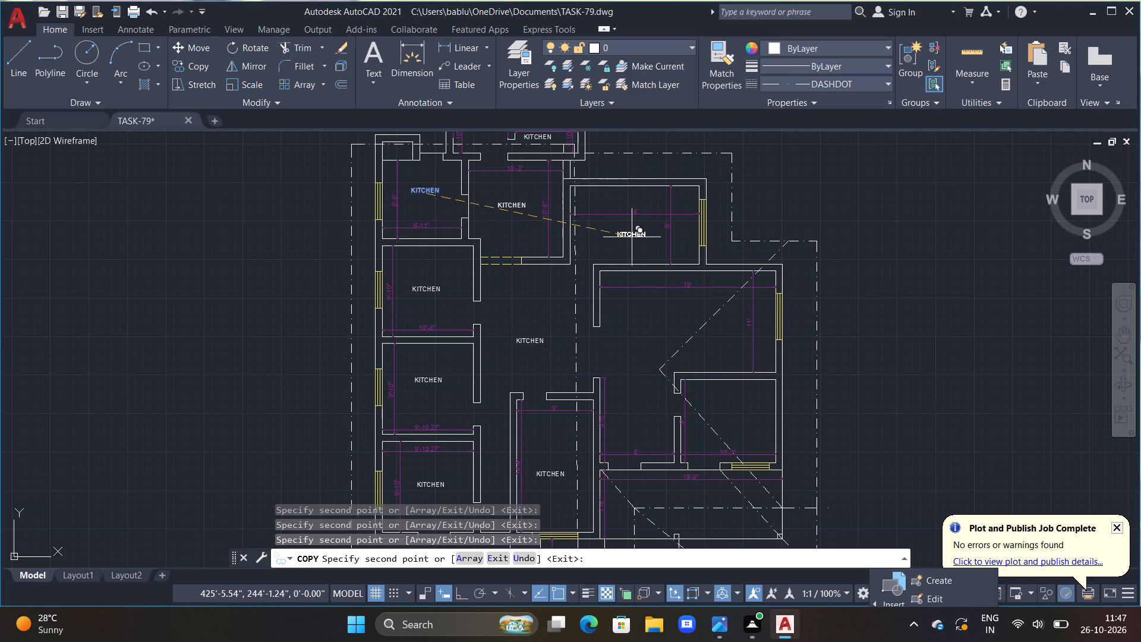
{"action": "scroll", "coordinate": [632, 237], "scroll_direction": "up", "scroll_amount": 2}
{"action": "left_click", "coordinate": [632, 237]}
{"action": "scroll", "coordinate": [647, 284], "scroll_direction": "down", "scroll_amount": 1}
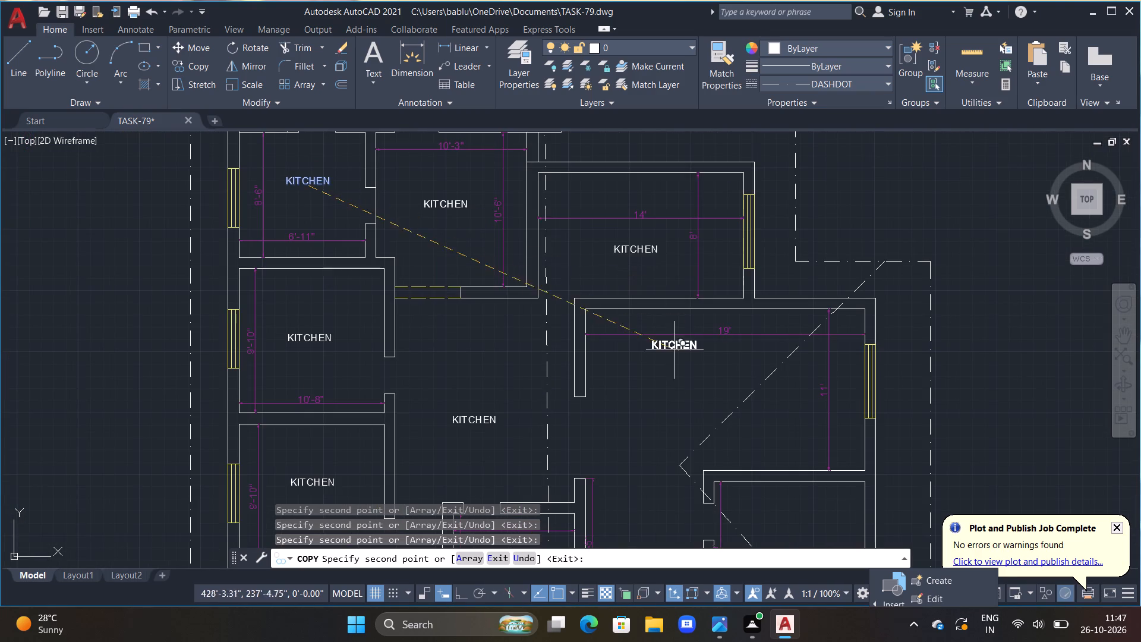
Place KITCHEN label copies in the 19' by 11' room, the 10'-3" wide southeast room and the 19'-9" wide space below, and finish copying.
{"action": "middle_click_drag", "start_coordinate": [685, 346], "coordinate": [651, 277]}
{"action": "middle_click_drag", "start_coordinate": [729, 370], "coordinate": [694, 259]}
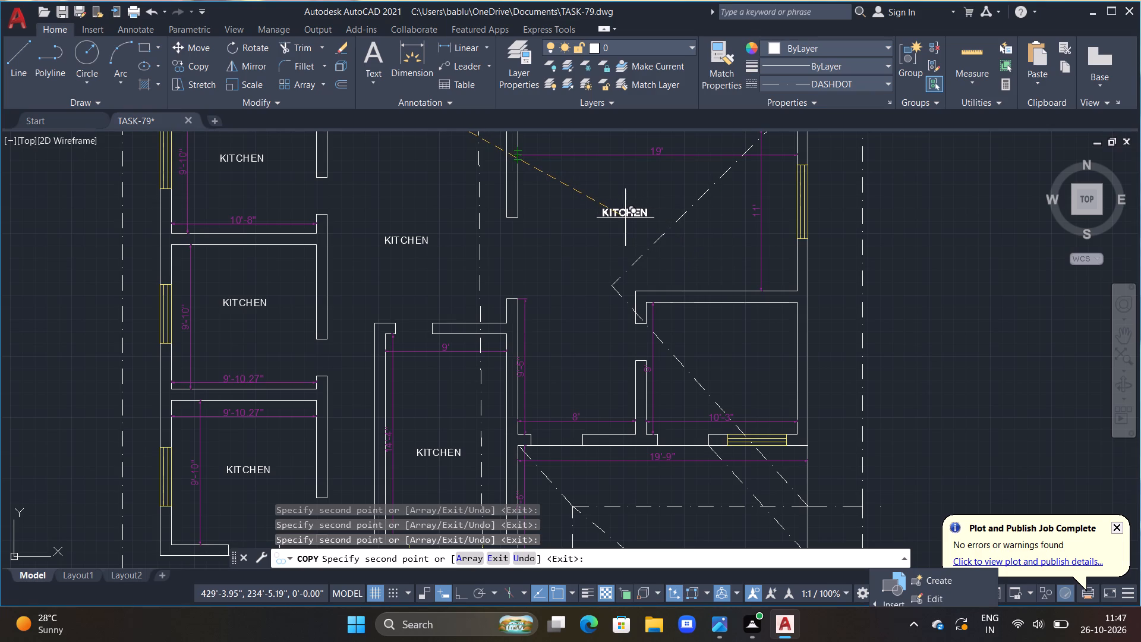
{"action": "left_click", "coordinate": [625, 218]}
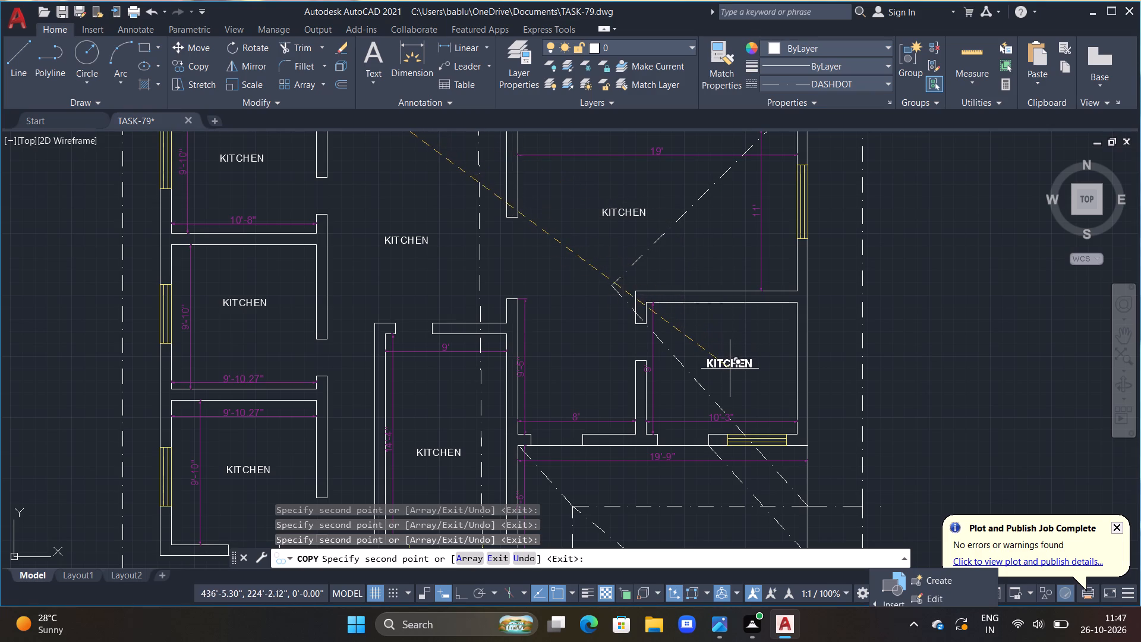
{"action": "left_click", "coordinate": [732, 372]}
{"action": "middle_click_drag", "start_coordinate": [748, 403], "coordinate": [754, 301]}
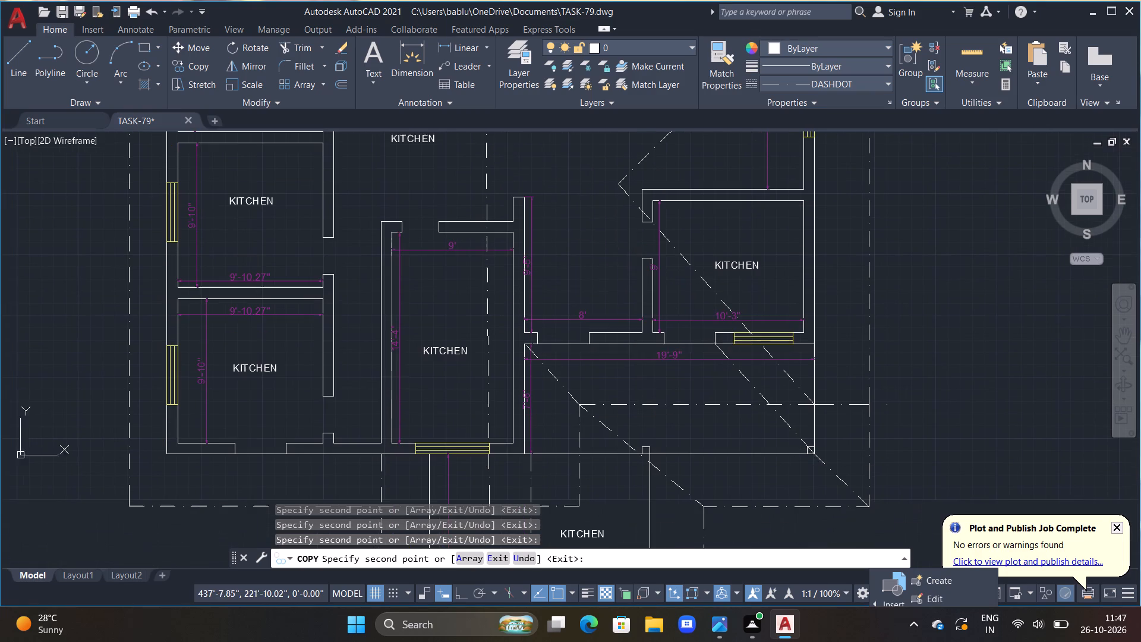
{"action": "left_click", "coordinate": [684, 429]}
{"action": "middle_click_drag", "start_coordinate": [688, 429], "coordinate": [728, 292]}
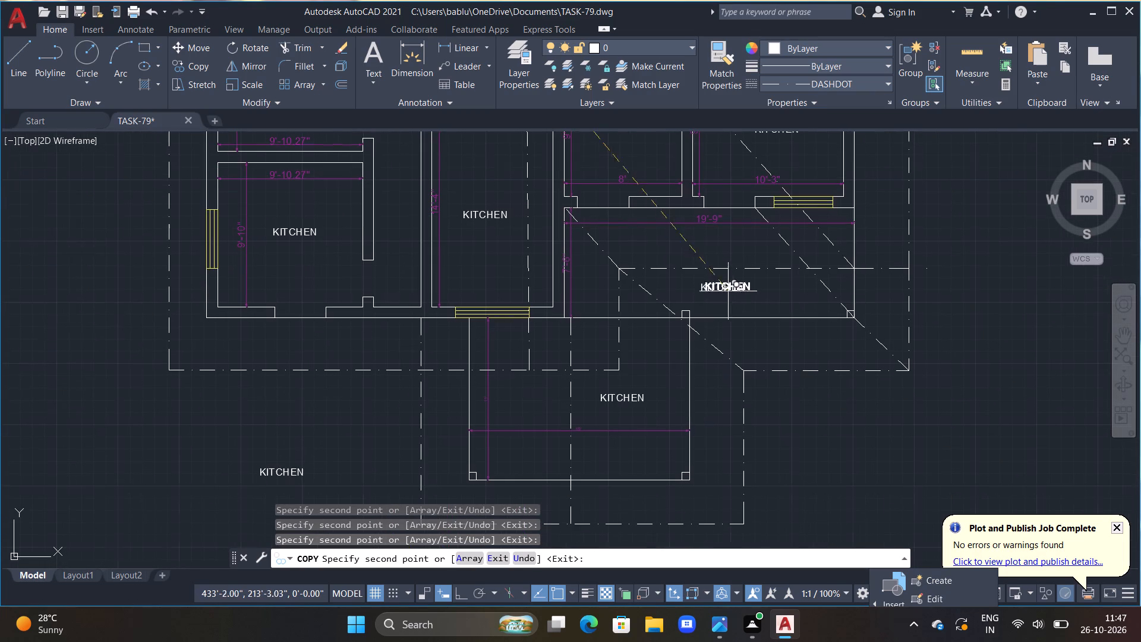
{"action": "key", "text": "Escape"}
{"action": "key", "text": "Escape"}
Change the text of the label inside the southern porch from KITCHEN to CAR PORCH.
{"action": "scroll", "coordinate": [635, 397], "scroll_direction": "down", "scroll_amount": 1}
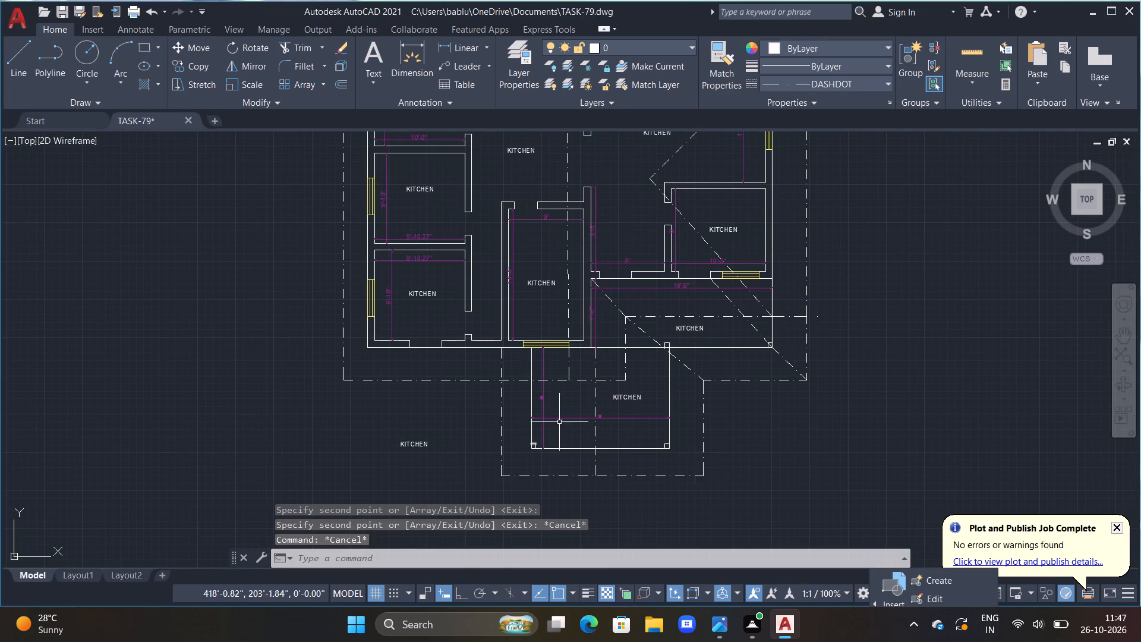
{"action": "double_click", "coordinate": [621, 399]}
{"action": "scroll", "coordinate": [623, 398], "scroll_direction": "up", "scroll_amount": 2}
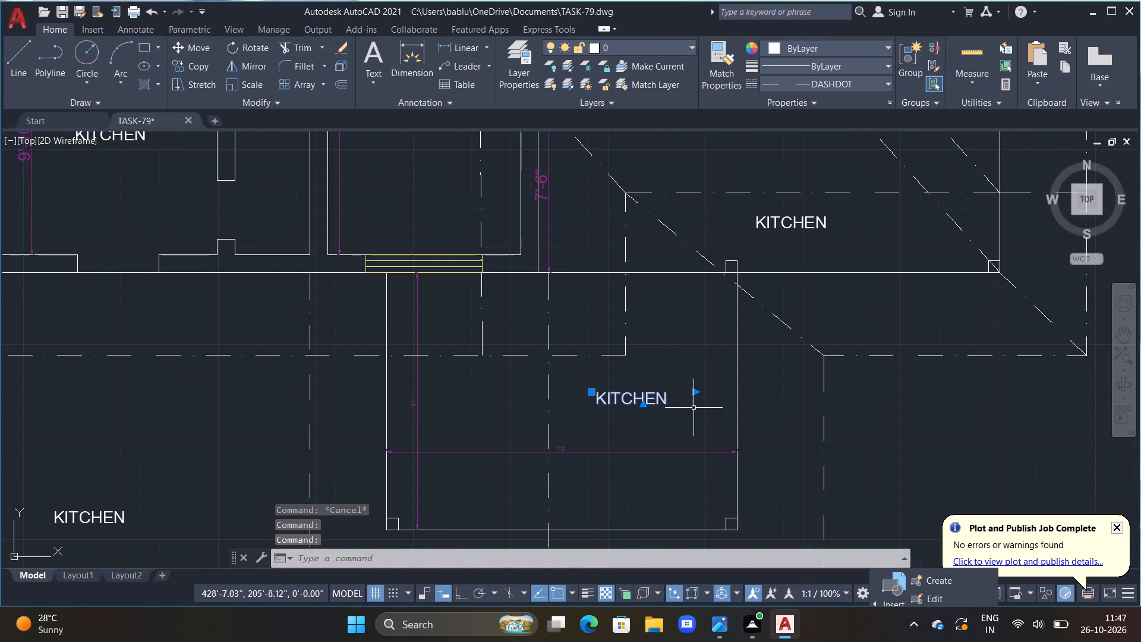
{"action": "left_click", "coordinate": [680, 397]}
{"action": "double_click", "coordinate": [633, 399]}
{"action": "left_click", "coordinate": [635, 404]}
{"action": "left_click", "coordinate": [665, 403]}
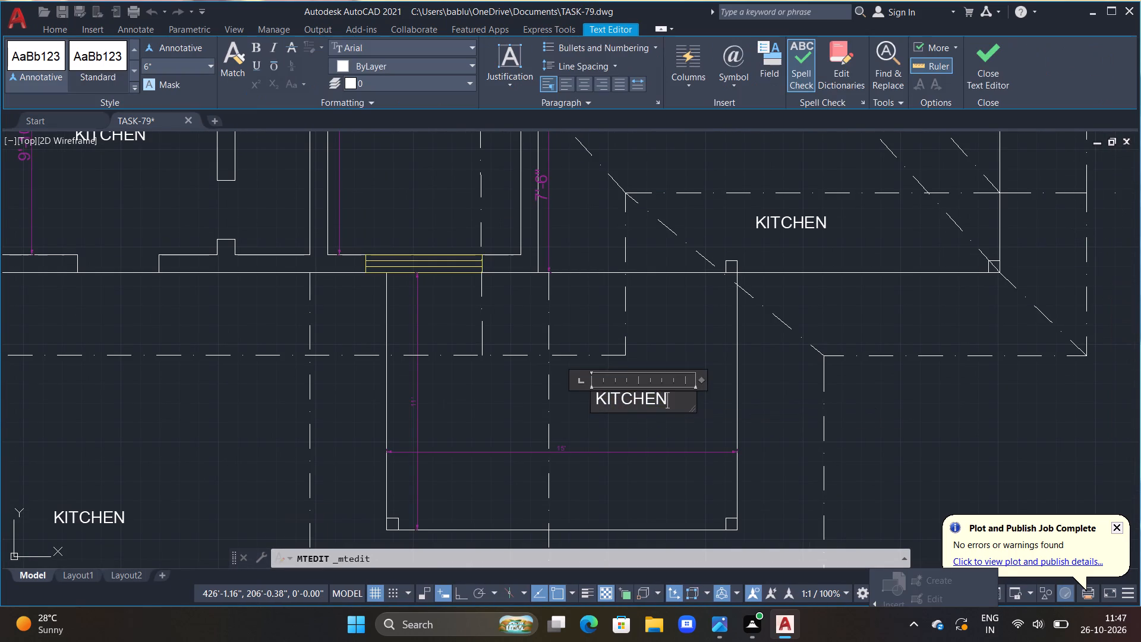
{"action": "key", "text": "BackSpace"}
{"action": "key", "text": "BackSpace"}
{"action": "key", "text": "BackSpace"}
{"action": "key", "text": "BackSpace"}
{"action": "key", "text": "BackSpace"}
{"action": "key", "text": "BackSpace"}
{"action": "key", "text": "BackSpace"}
{"action": "key", "text": "BackSpace"}
{"action": "key", "text": "BackSpace"}
{"action": "key", "text": "BackSpace"}
{"action": "key", "text": "space"}
{"action": "key", "text": "space"}
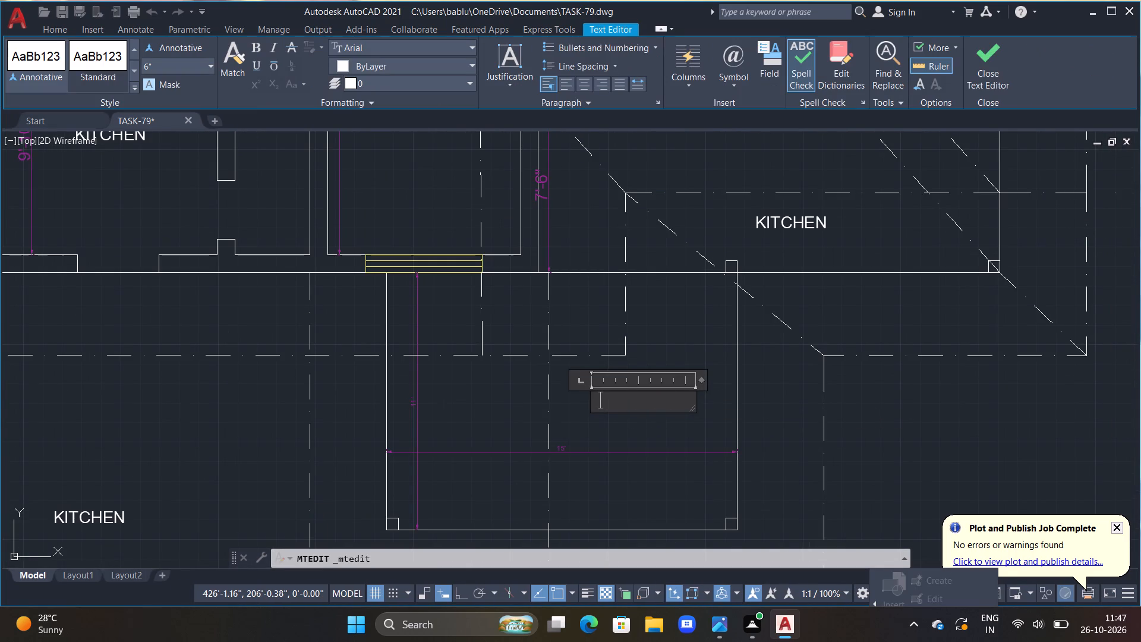
{"action": "type", "text": "CAR"}
{"action": "key", "text": "space"}
{"action": "type", "text": "PO"}
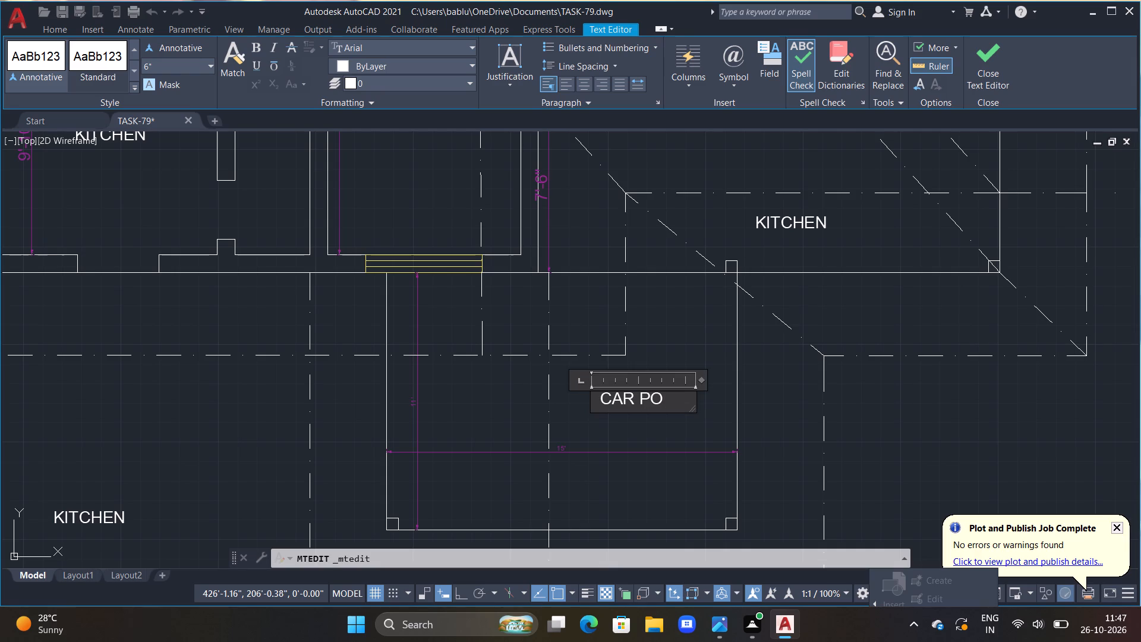
{"action": "type", "text": "RCH"}
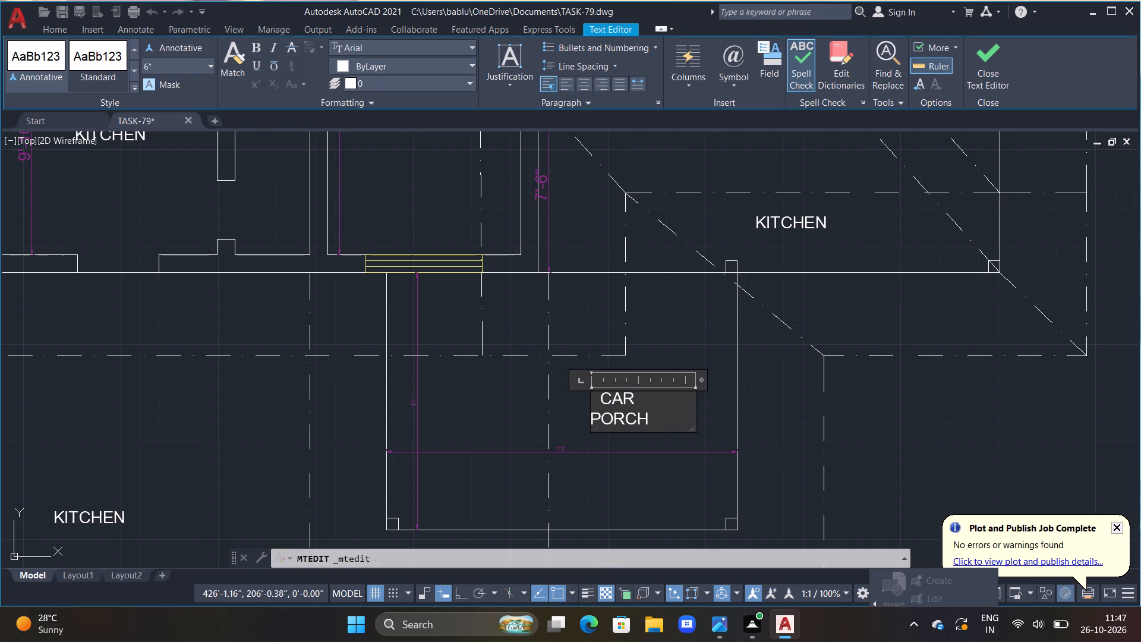
{"action": "left_click_drag", "start_coordinate": [688, 338], "coordinate": [683, 343]}
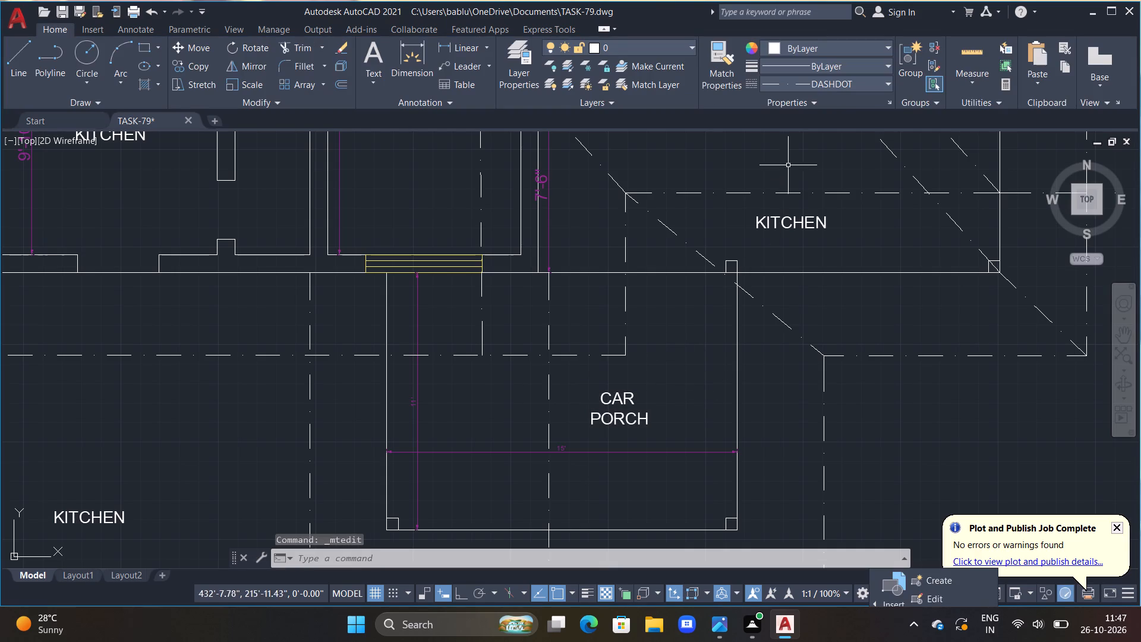
Change the label in the 19'-9" wide space northeast of the car porch to VERANDAH.
{"action": "double_click", "coordinate": [789, 226]}
{"action": "scroll", "coordinate": [789, 227], "scroll_direction": "up", "scroll_amount": 2}
{"action": "left_click", "coordinate": [881, 228]}
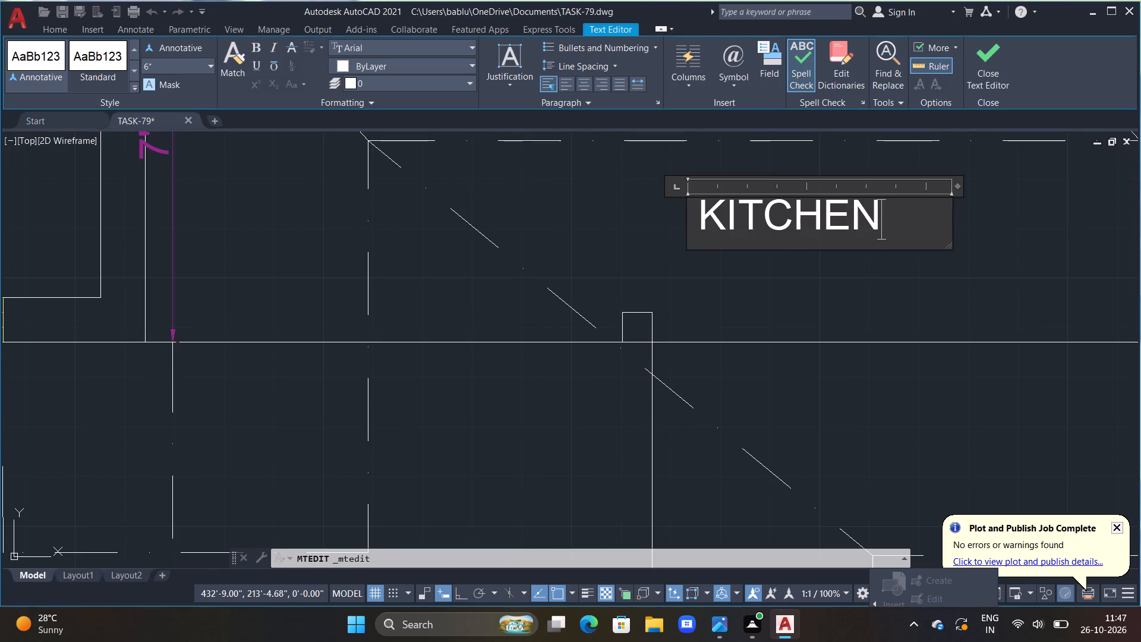
{"action": "key", "text": "BackSpace"}
{"action": "key", "text": "BackSpace"}
{"action": "key", "text": "BackSpace"}
{"action": "key", "text": "BackSpace"}
{"action": "key", "text": "BackSpace"}
{"action": "key", "text": "BackSpace"}
{"action": "key", "text": "BackSpace"}
{"action": "key", "text": "BackSpace"}
{"action": "key", "text": "BackSpace"}
{"action": "key", "text": "BackSpace"}
{"action": "key", "text": "space"}
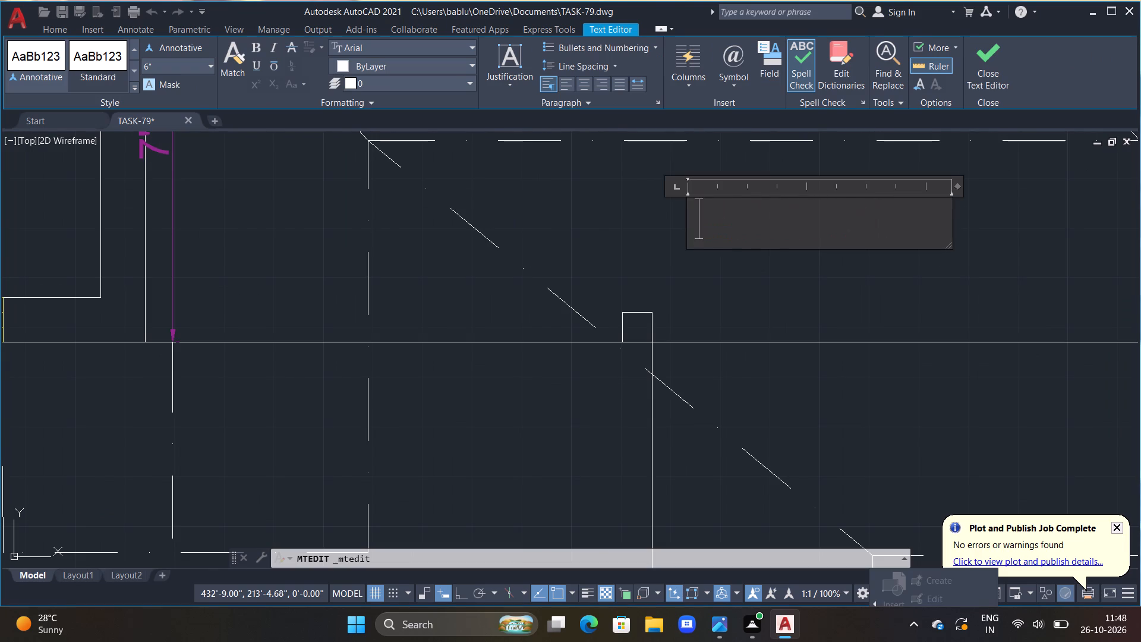
{"action": "type", "text": "VERANDAJ"}
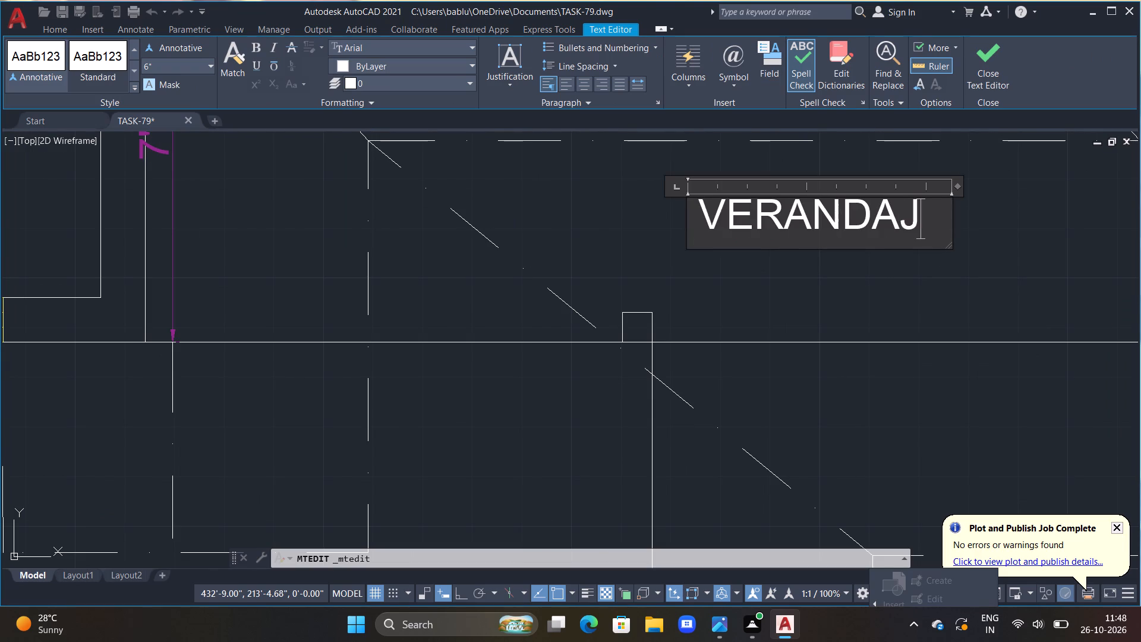
{"action": "key", "text": "BackSpace"}
{"action": "key", "text": "h"}
{"action": "left_click", "coordinate": [613, 163]}
Change the KITCHEN label outside the building, southwest of the car porch, to PLAN.
{"action": "scroll", "coordinate": [630, 172], "scroll_direction": "down", "scroll_amount": 2}
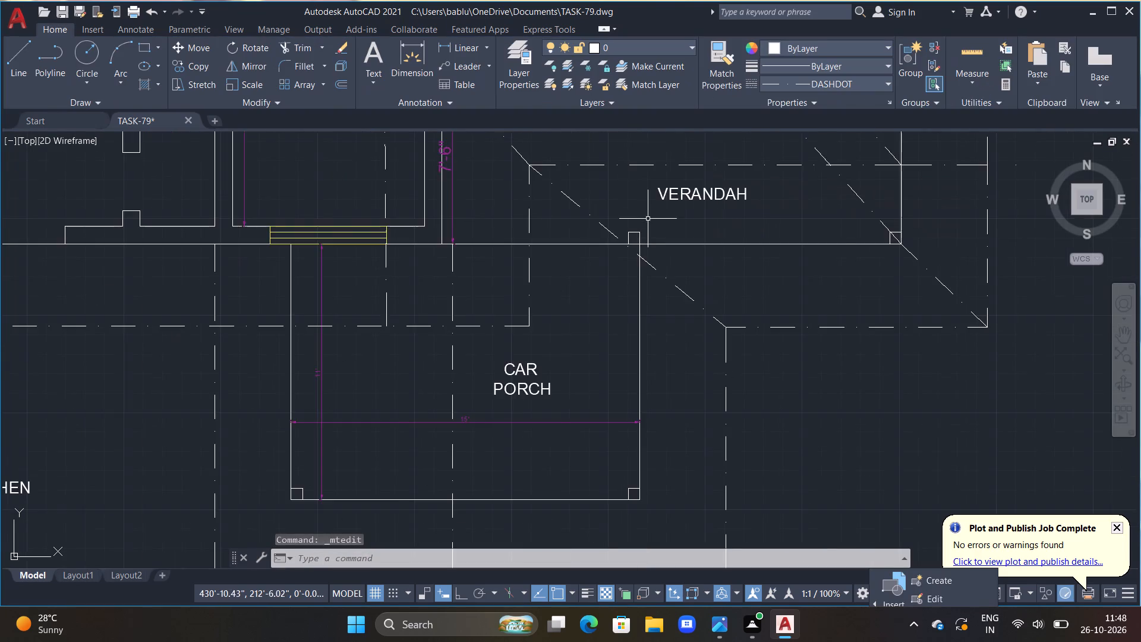
{"action": "scroll", "coordinate": [653, 234], "scroll_direction": "down", "scroll_amount": 2}
{"action": "middle_click_drag", "start_coordinate": [657, 248], "coordinate": [801, 344]}
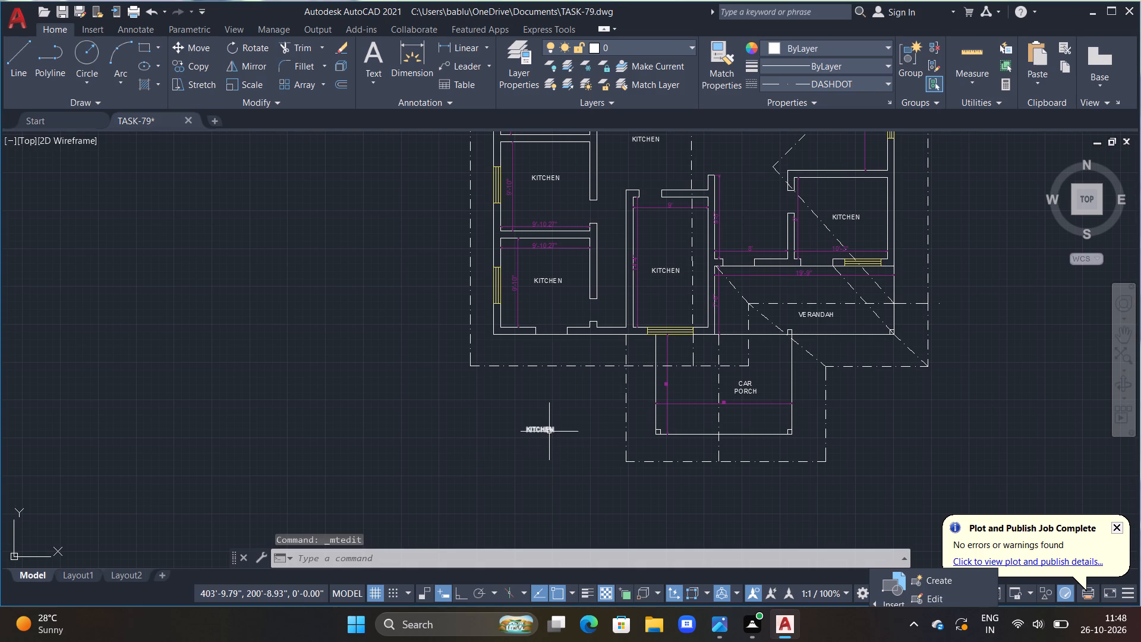
{"action": "double_click", "coordinate": [549, 432]}
{"action": "scroll", "coordinate": [549, 430], "scroll_direction": "up", "scroll_amount": 2}
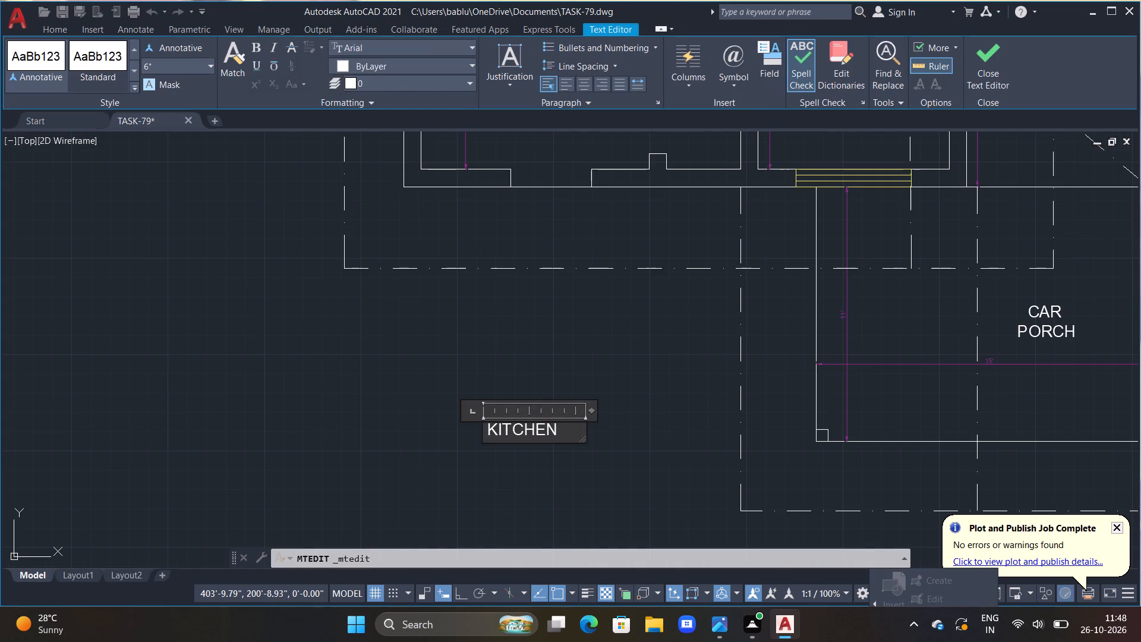
{"action": "middle_click_drag", "start_coordinate": [559, 430], "coordinate": [576, 352]}
{"action": "scroll", "coordinate": [580, 361], "scroll_direction": "up", "scroll_amount": 1}
{"action": "left_click", "coordinate": [582, 355]}
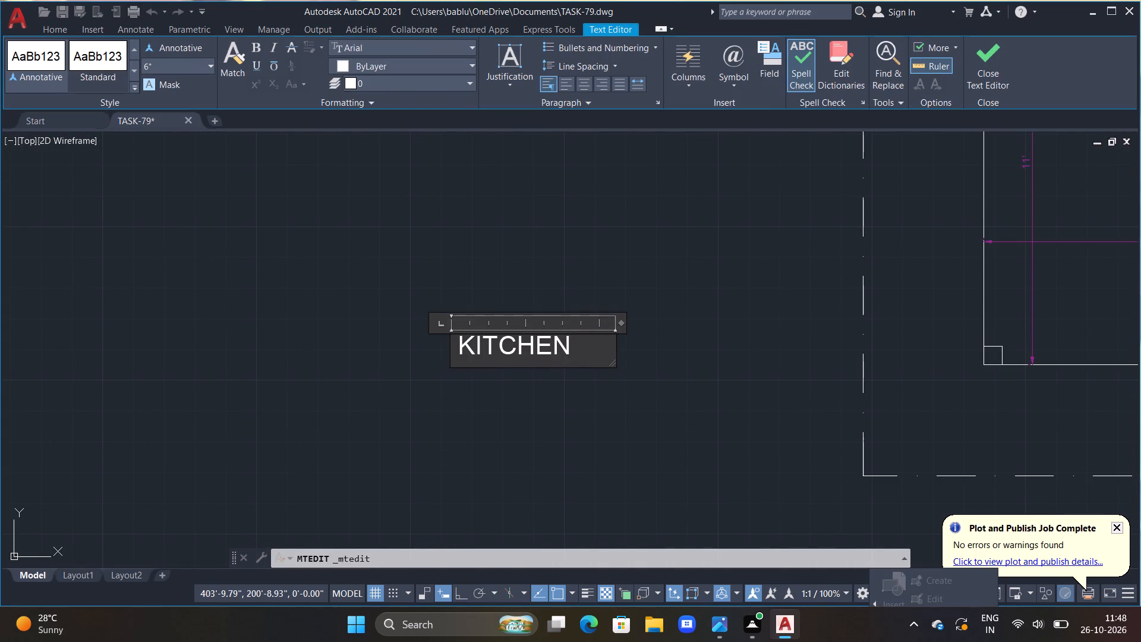
{"action": "key", "text": "BackSpace"}
{"action": "key", "text": "BackSpace"}
{"action": "key", "text": "BackSpace"}
{"action": "key", "text": "BackSpace"}
{"action": "key", "text": "BackSpace"}
{"action": "key", "text": "BackSpace"}
{"action": "key", "text": "BackSpace"}
{"action": "key", "text": "BackSpace"}
{"action": "key", "text": "BackSpace"}
{"action": "key", "text": "space"}
{"action": "type", "text": "PLAN"}
{"action": "left_click", "coordinate": [672, 270]}
{"action": "scroll", "coordinate": [672, 276], "scroll_direction": "down", "scroll_amount": 2}
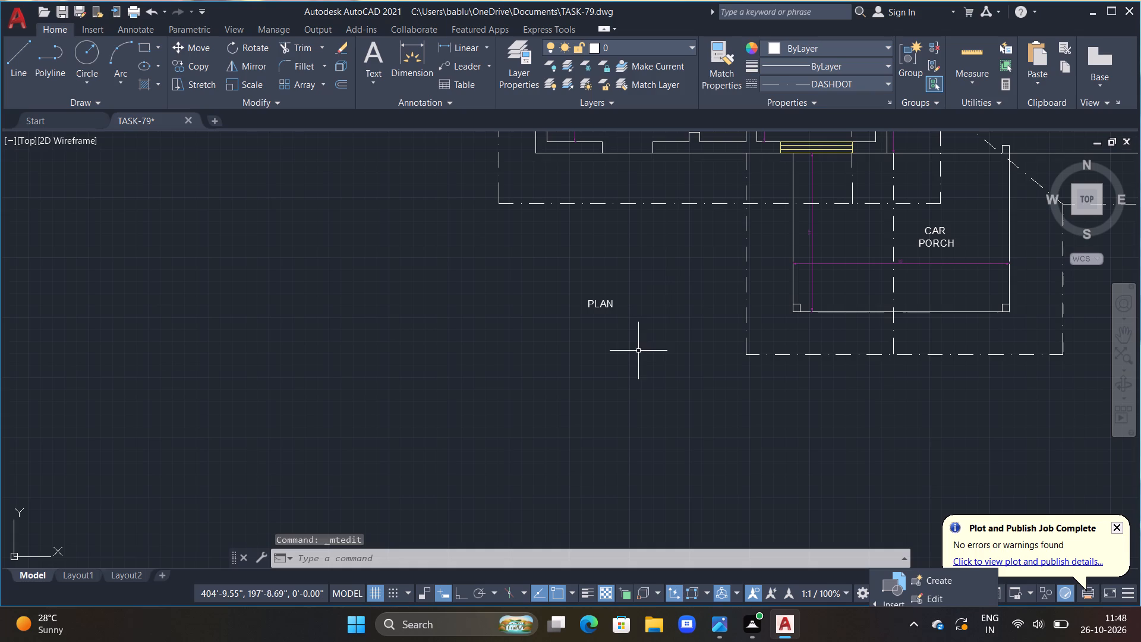
Change the KITCHEN label in the southwest corner room, 9'-10.27" wide, to BED ROOM.
{"action": "scroll", "coordinate": [671, 291], "scroll_direction": "down", "scroll_amount": 1}
{"action": "middle_click_drag", "start_coordinate": [668, 294], "coordinate": [539, 445]}
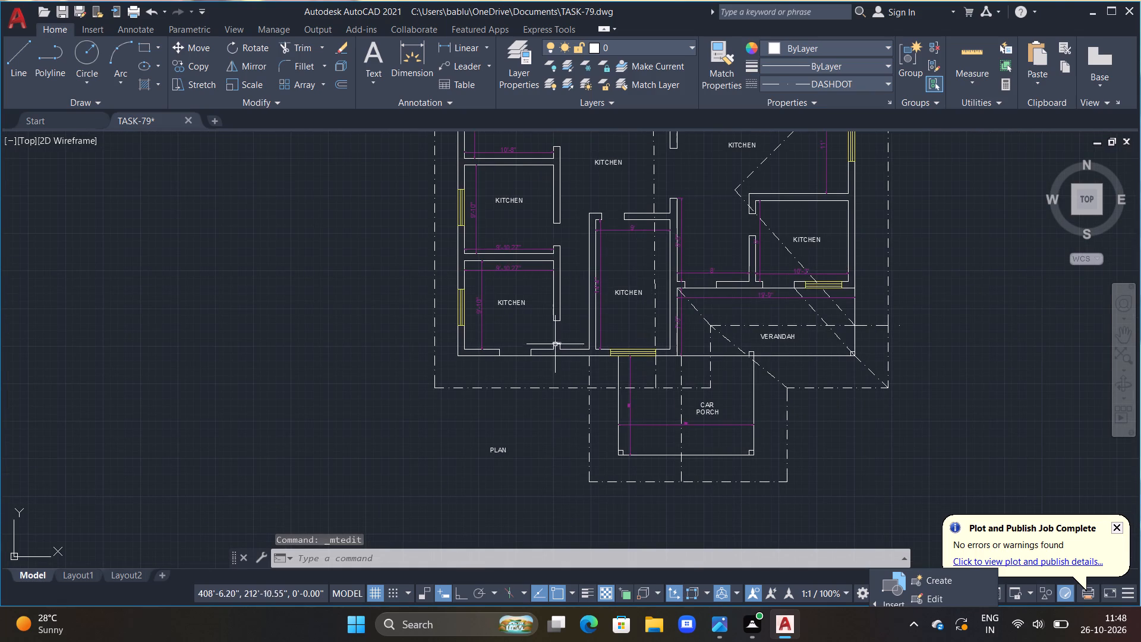
{"action": "double_click", "coordinate": [507, 301]}
{"action": "scroll", "coordinate": [508, 301], "scroll_direction": "up", "scroll_amount": 3}
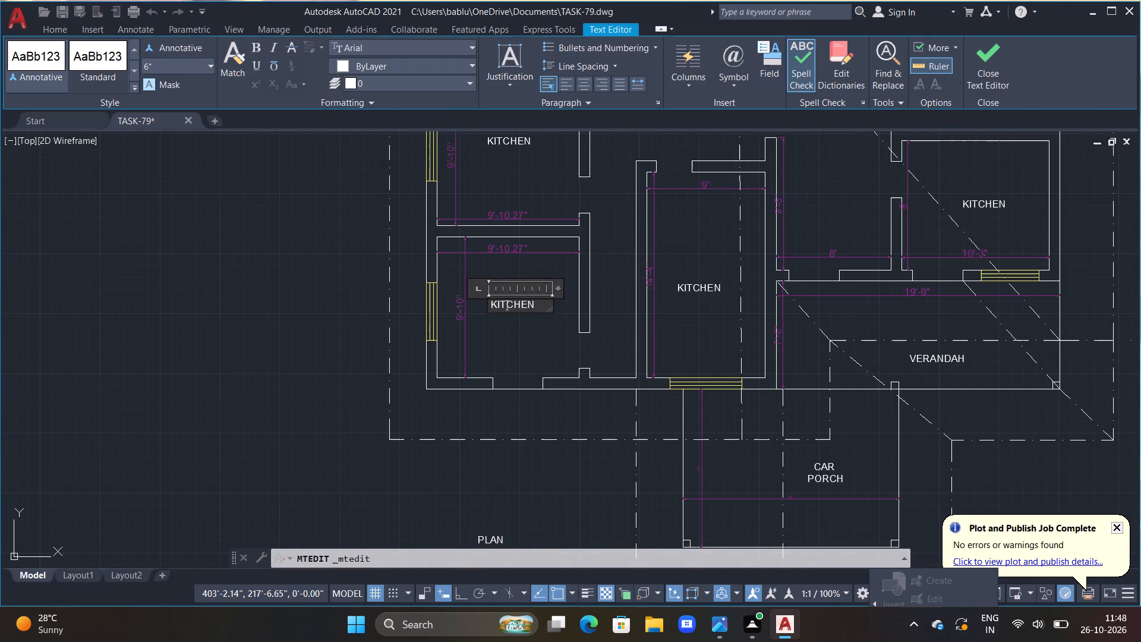
{"action": "left_click", "coordinate": [535, 310]}
{"action": "key", "text": "BackSpace"}
{"action": "key", "text": "BackSpace"}
{"action": "key", "text": "BackSpace"}
{"action": "key", "text": "BackSpace"}
{"action": "key", "text": "BackSpace"}
{"action": "key", "text": "BackSpace"}
{"action": "key", "text": "BackSpace"}
{"action": "key", "text": "BackSpace"}
{"action": "key", "text": "BackSpace"}
{"action": "key", "text": "space"}
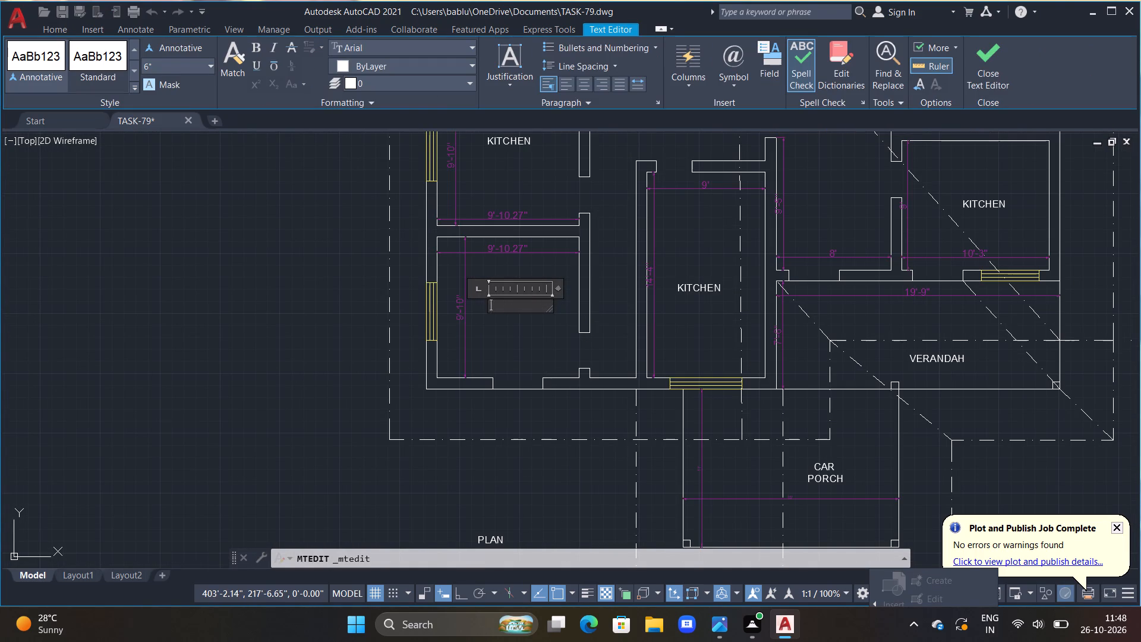
{"action": "type", "text": "BED ROOM"}
{"action": "double_click", "coordinate": [517, 348]}
Change the KITCHEN label in the 9' by 14'-4" room north of the car porch to BED ROOM.
{"action": "middle_click_drag", "start_coordinate": [487, 342], "coordinate": [480, 343]}
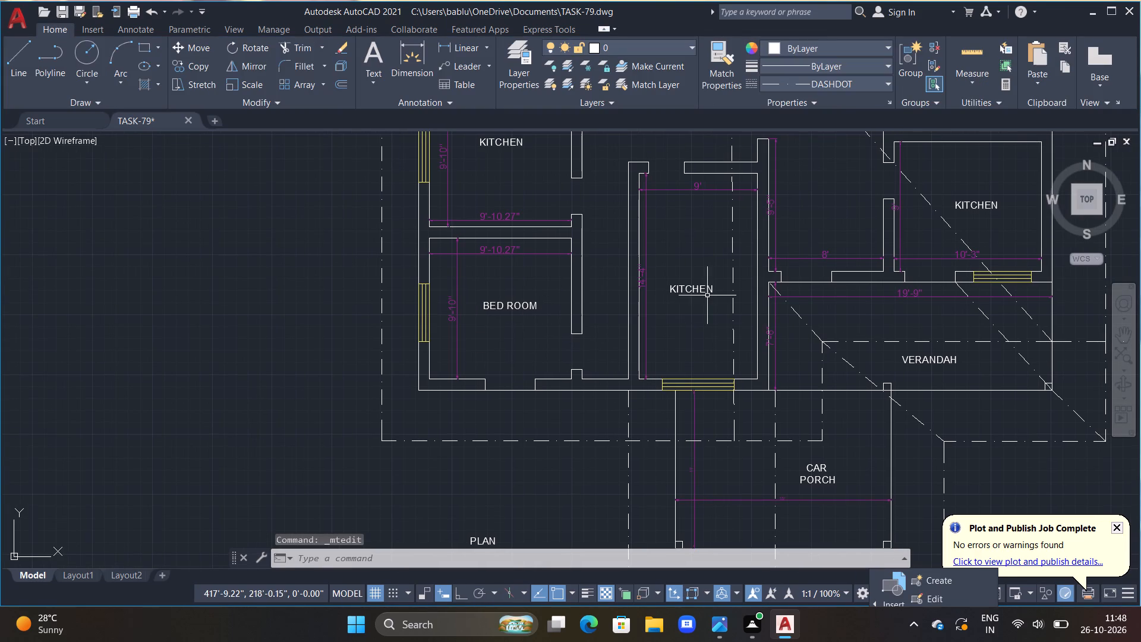
{"action": "double_click", "coordinate": [705, 293]}
{"action": "scroll", "coordinate": [705, 293], "scroll_direction": "up", "scroll_amount": 1}
{"action": "left_click", "coordinate": [708, 291]}
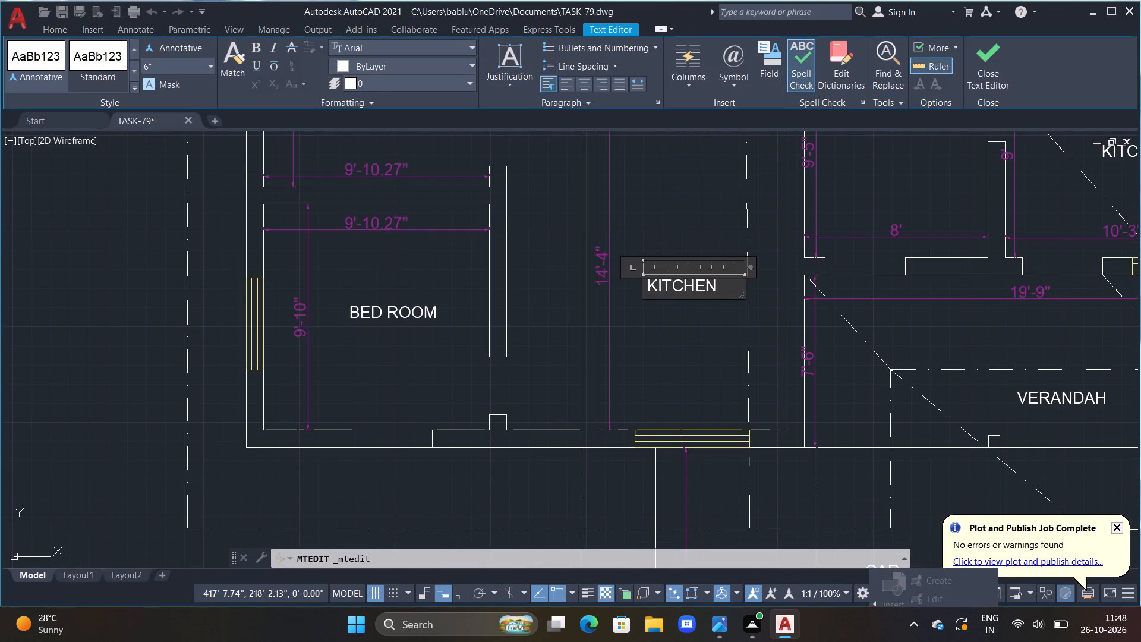
{"action": "key", "text": "Right"}
{"action": "key", "text": "BackSpace"}
{"action": "key", "text": "BackSpace"}
{"action": "key", "text": "BackSpace"}
{"action": "key", "text": "BackSpace"}
{"action": "key", "text": "BackSpace"}
{"action": "key", "text": "BackSpace"}
{"action": "key", "text": "BackSpace"}
{"action": "type", "text": "BED ROOM"}
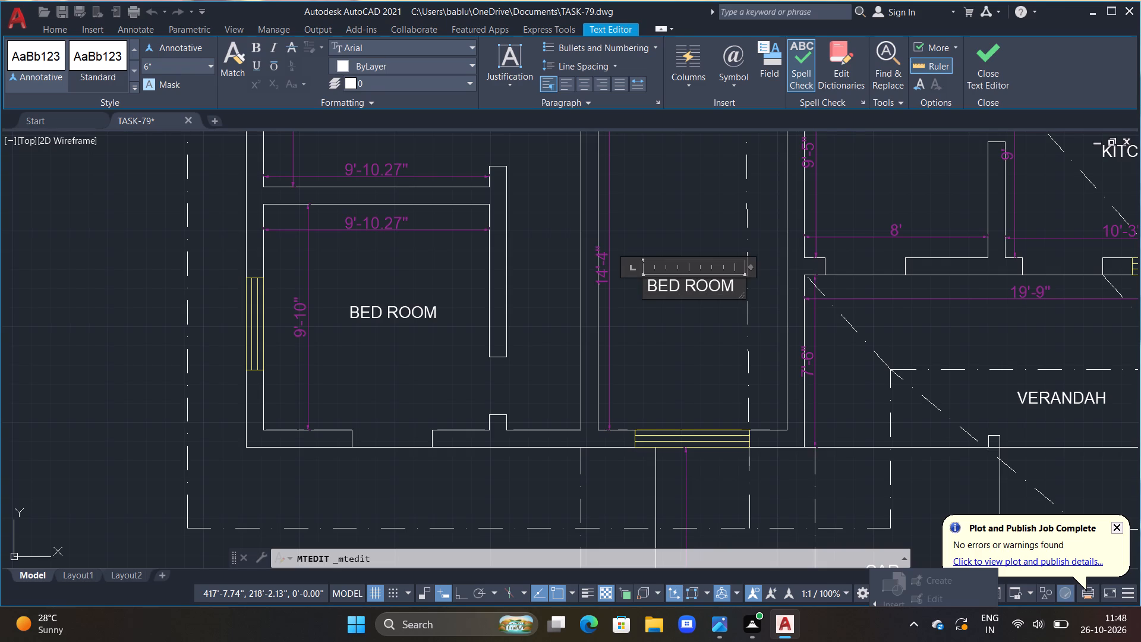
{"action": "double_click", "coordinate": [707, 308]}
{"action": "left_click", "coordinate": [675, 332]}
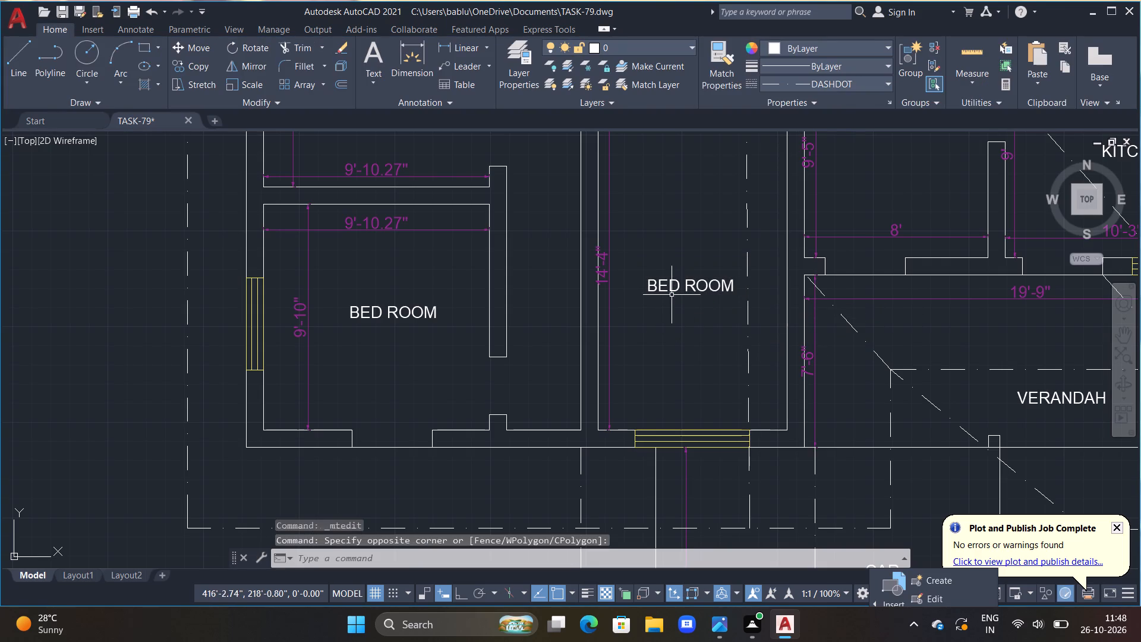
Move the BED ROOM label in the 9' by 14'-4" room about 6" to the west.
{"action": "left_click", "coordinate": [672, 295]}
{"action": "left_click", "coordinate": [659, 281]}
{"action": "left_click", "coordinate": [645, 280]}
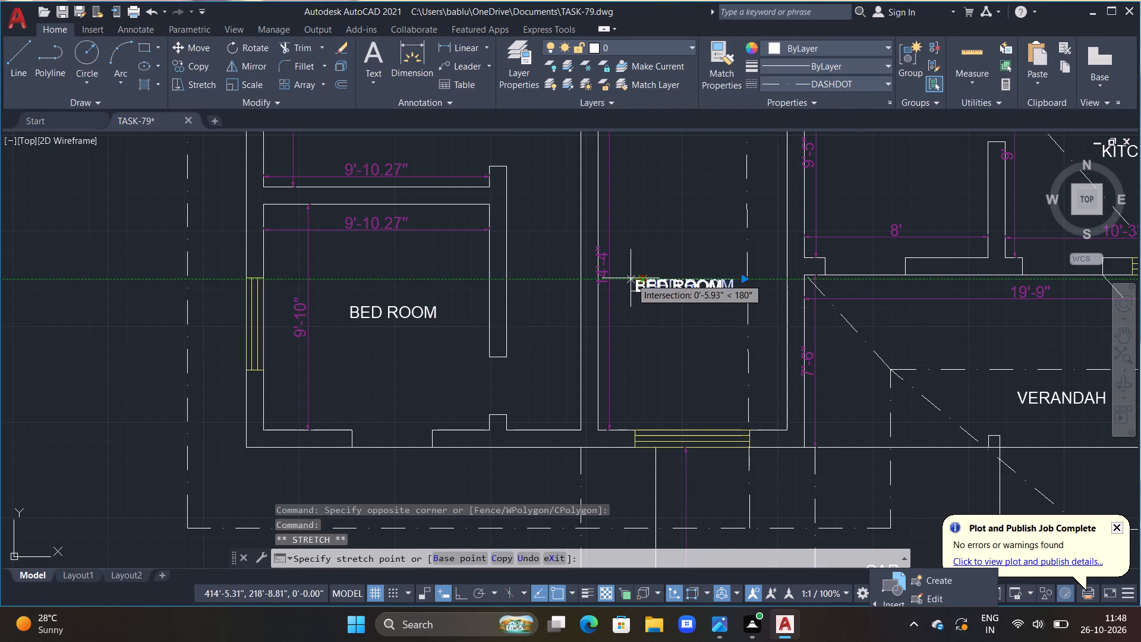
{"action": "left_click", "coordinate": [631, 278]}
{"action": "key", "text": "Escape"}
Change the KITCHEN label in the 10'-3" wide room north of the verandah to OFFICE ROOM, split over two lines.
{"action": "scroll", "coordinate": [688, 345], "scroll_direction": "down", "scroll_amount": 2}
{"action": "middle_click_drag", "start_coordinate": [746, 356], "coordinate": [660, 304]}
{"action": "middle_click_drag", "start_coordinate": [682, 356], "coordinate": [681, 446]}
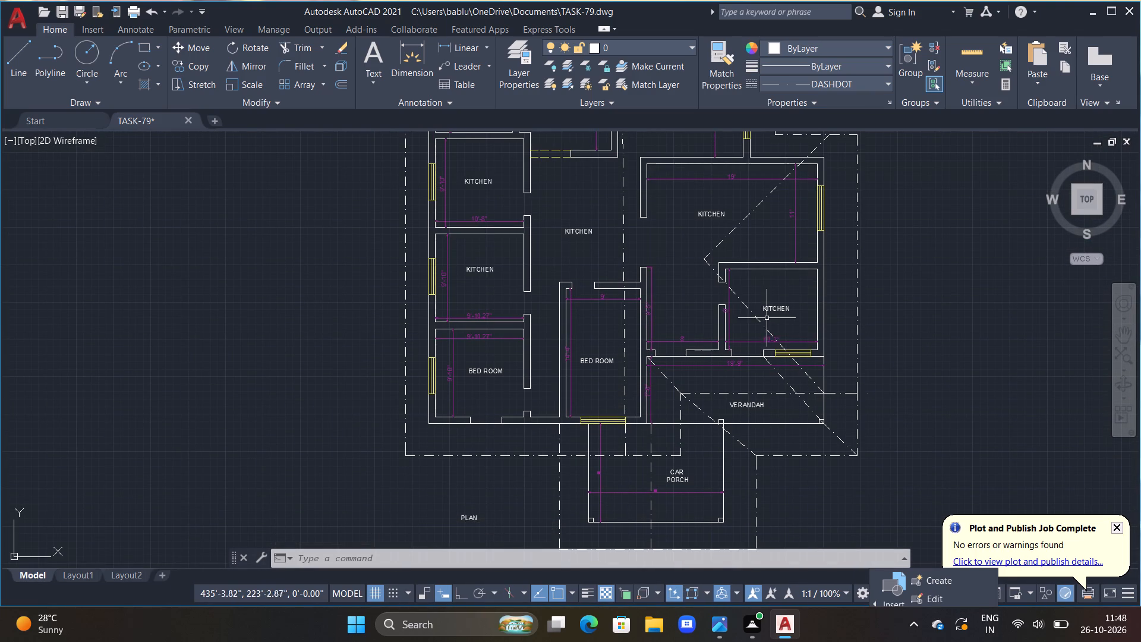
{"action": "double_click", "coordinate": [773, 310]}
{"action": "scroll", "coordinate": [774, 309], "scroll_direction": "up", "scroll_amount": 3}
{"action": "left_click", "coordinate": [837, 300]}
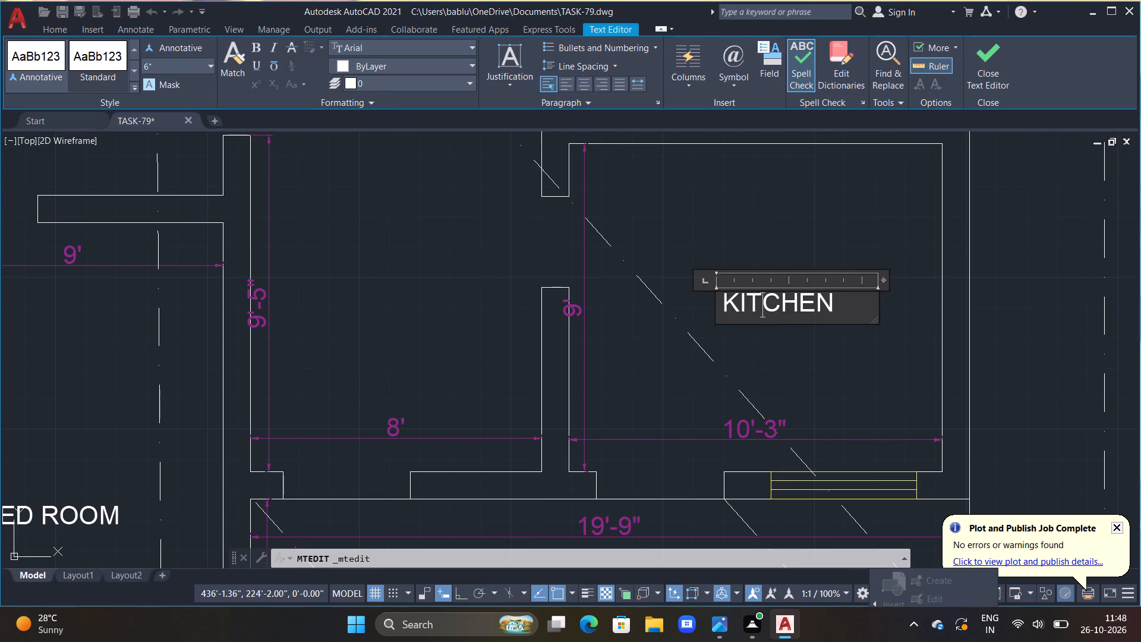
{"action": "key", "text": "BackSpace"}
{"action": "key", "text": "BackSpace"}
{"action": "key", "text": "BackSpace"}
{"action": "key", "text": "BackSpace"}
{"action": "key", "text": "BackSpace"}
{"action": "key", "text": "BackSpace"}
{"action": "key", "text": "BackSpace"}
{"action": "key", "text": "BackSpace"}
{"action": "key", "text": "BackSpace"}
{"action": "key", "text": "BackSpace"}
{"action": "key", "text": "BackSpace"}
{"action": "key", "text": "space"}
{"action": "type", "text": "OFFICE ROM"}
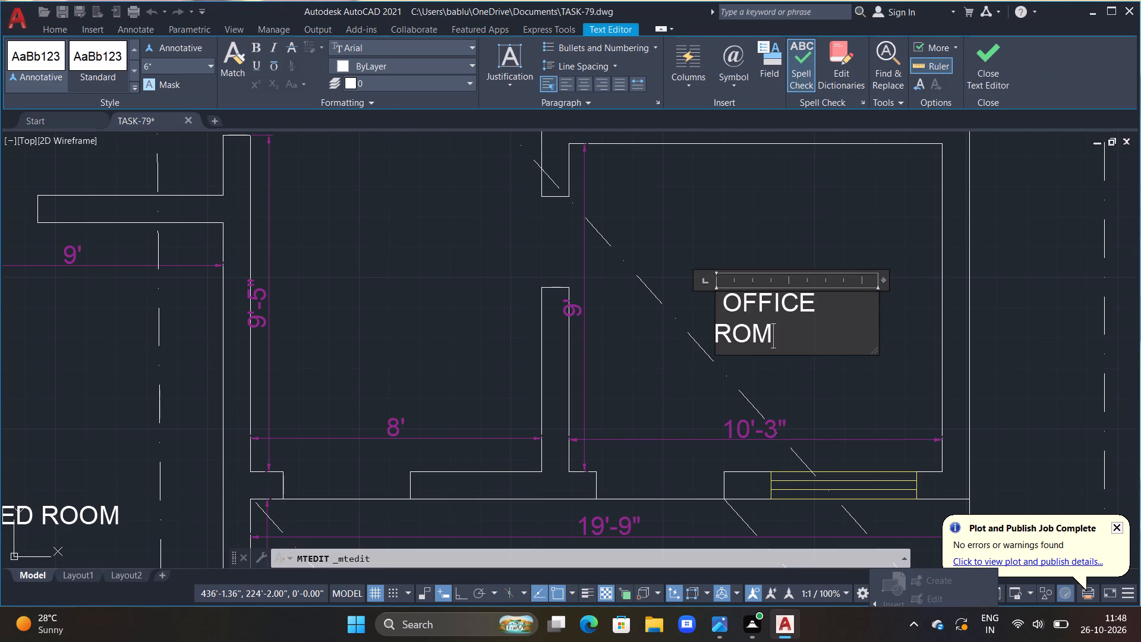
{"action": "double_click", "coordinate": [720, 336]}
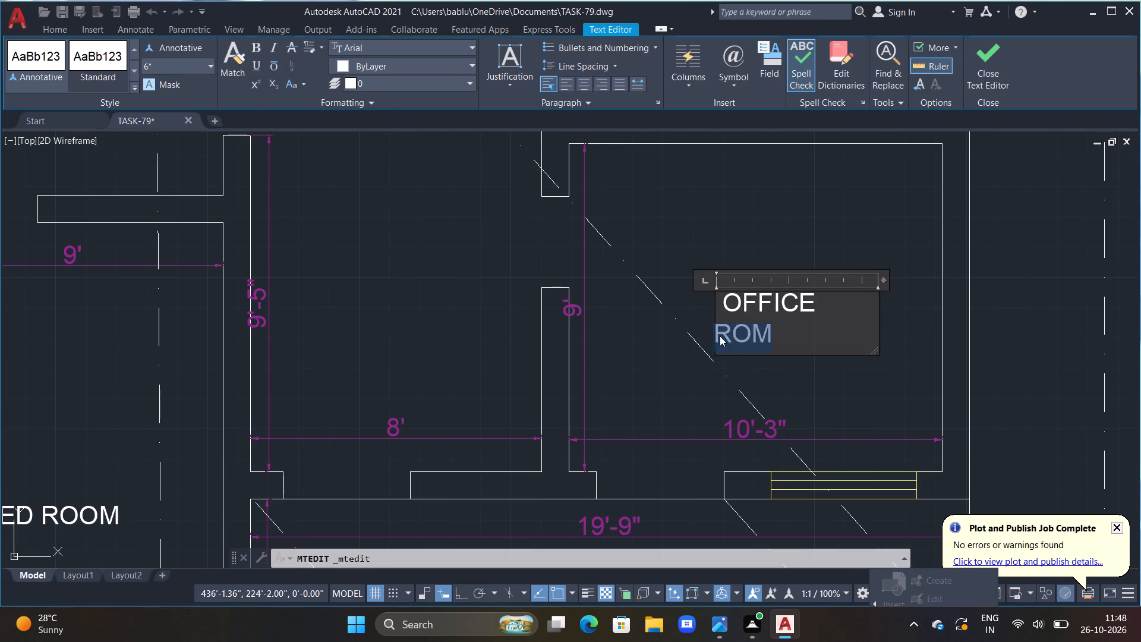
{"action": "key", "text": "space"}
{"action": "key", "text": "Return"}
{"action": "key", "text": "space"}
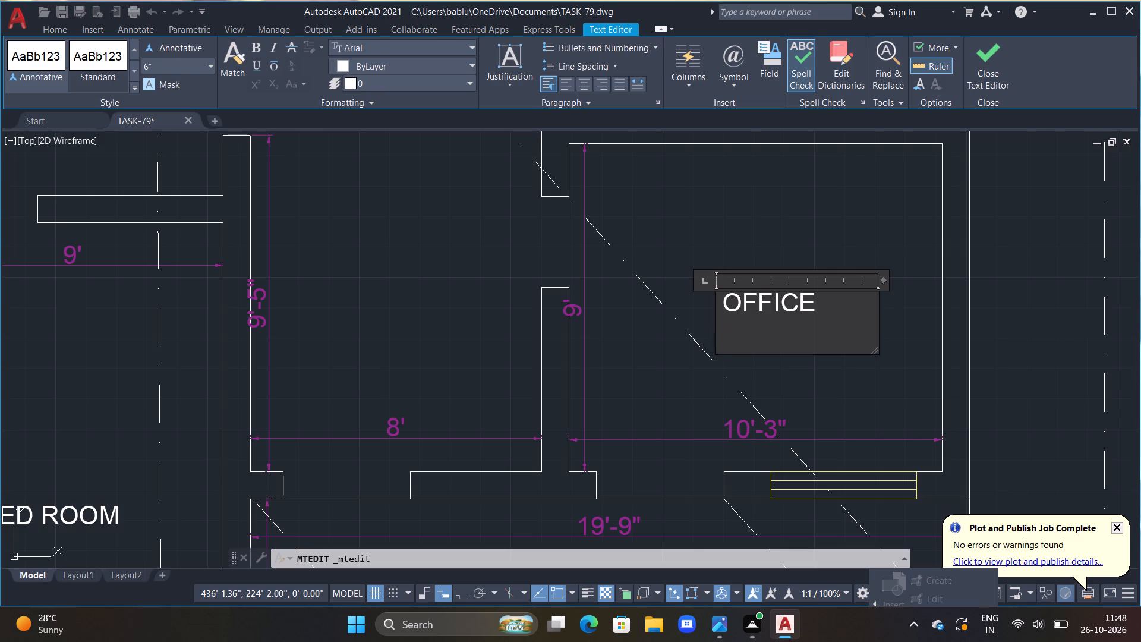
{"action": "key", "text": "space"}
{"action": "type", "text": "ROOMM"}
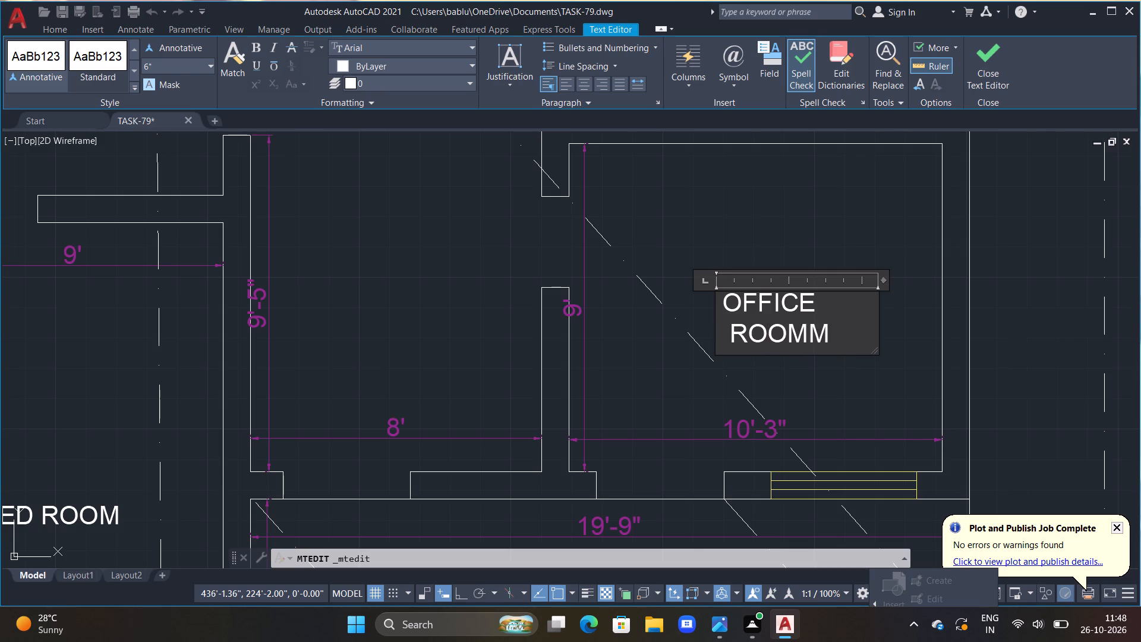
{"action": "key", "text": "BackSpace"}
{"action": "left_click", "coordinate": [794, 205]}
Change the KITCHEN label in the west room just north of the southwest bedroom to MASTER BED ROOM, with MASTER on its own indented line.
{"action": "scroll", "coordinate": [791, 215], "scroll_direction": "down", "scroll_amount": 3}
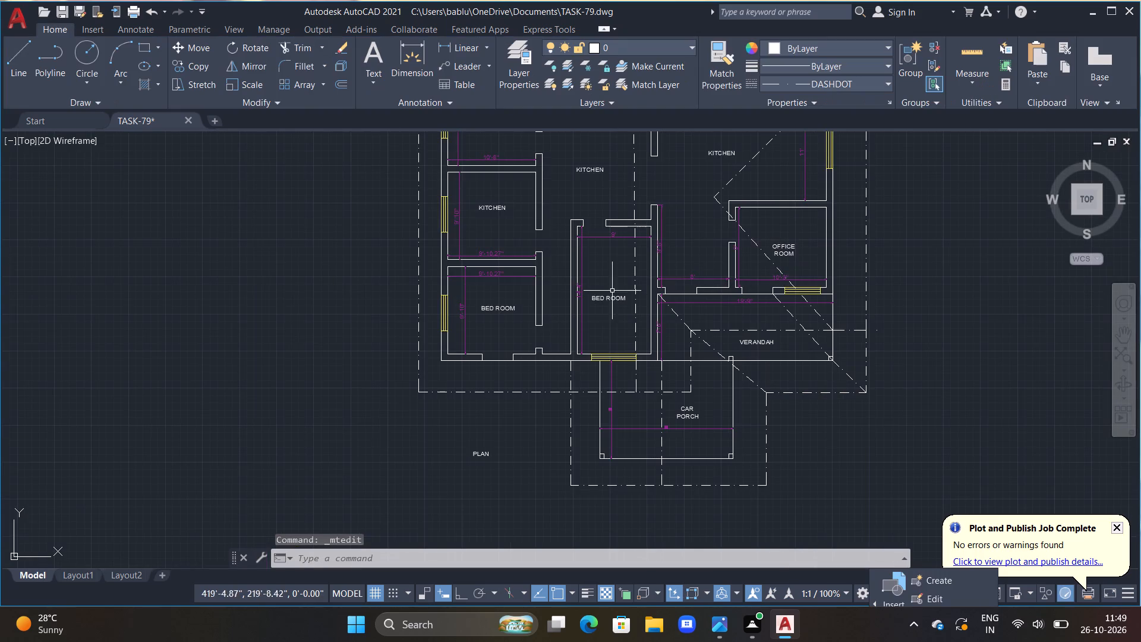
{"action": "middle_click_drag", "start_coordinate": [603, 298], "coordinate": [627, 369]}
{"action": "scroll", "coordinate": [629, 370], "scroll_direction": "down", "scroll_amount": 1}
{"action": "scroll", "coordinate": [521, 283], "scroll_direction": "up", "scroll_amount": 2}
{"action": "scroll", "coordinate": [656, 366], "scroll_direction": "up", "scroll_amount": 2}
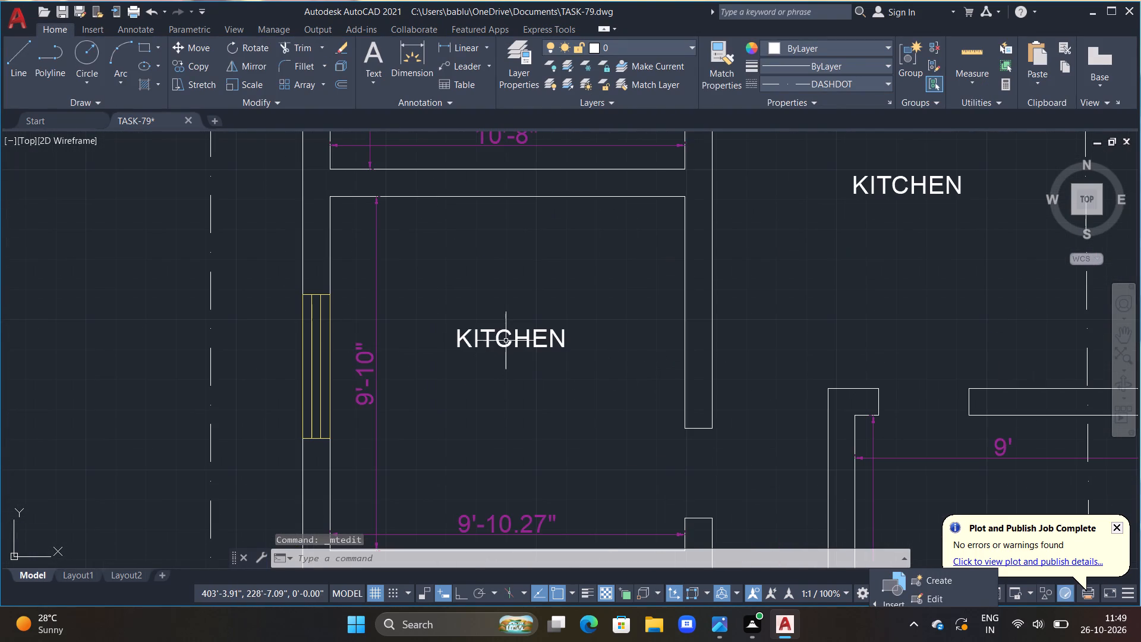
{"action": "triple_click", "coordinate": [506, 341]}
{"action": "scroll", "coordinate": [506, 341], "scroll_direction": "up", "scroll_amount": 2}
{"action": "double_click", "coordinate": [503, 355]}
{"action": "scroll", "coordinate": [512, 352], "scroll_direction": "up", "scroll_amount": 2}
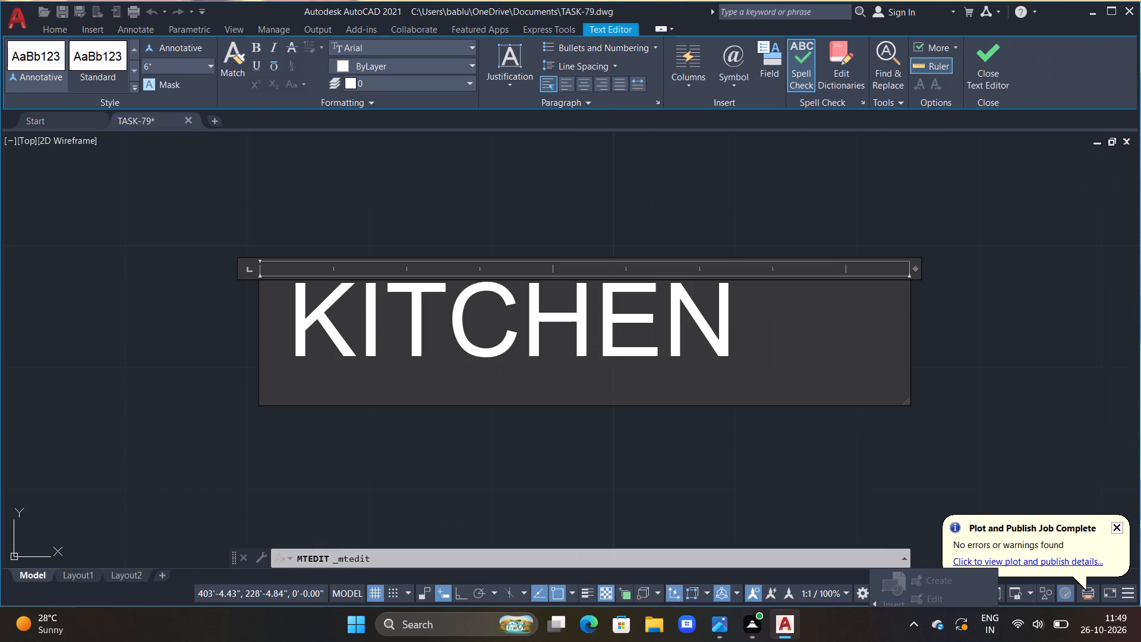
{"action": "left_click_drag", "start_coordinate": [759, 398], "coordinate": [764, 385]}
{"action": "key", "text": "BackSpace"}
{"action": "key", "text": "BackSpace"}
{"action": "key", "text": "BackSpace"}
{"action": "key", "text": "BackSpace"}
{"action": "key", "text": "BackSpace"}
{"action": "key", "text": "BackSpace"}
{"action": "key", "text": "BackSpace"}
{"action": "key", "text": "BackSpace"}
{"action": "key", "text": "BackSpace"}
{"action": "key", "text": "BackSpace"}
{"action": "key", "text": "BackSpace"}
{"action": "key", "text": "BackSpace"}
{"action": "key", "text": "BackSpace"}
{"action": "key", "text": "BackSpace"}
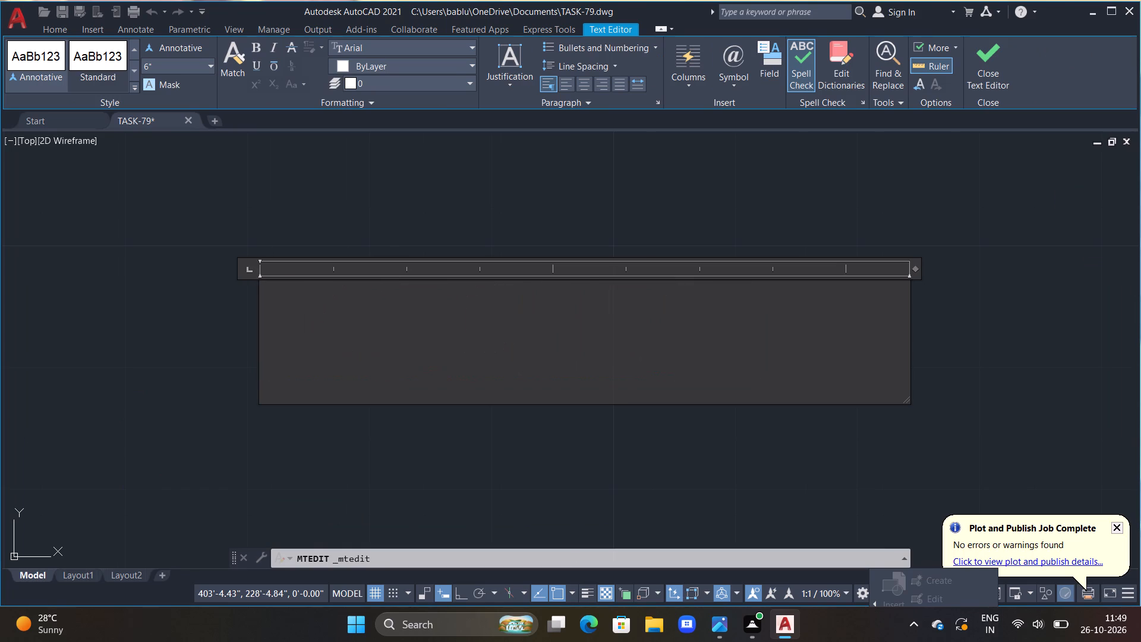
{"action": "key", "text": "space"}
{"action": "type", "text": "MASTER"}
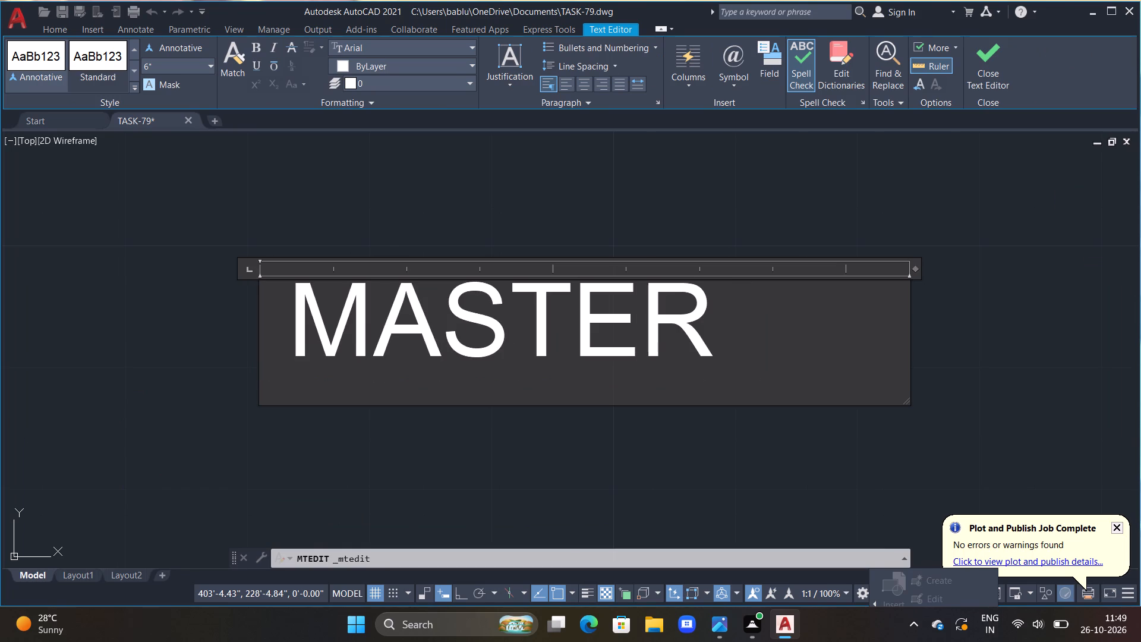
{"action": "key", "text": "Return"}
{"action": "key", "text": "space"}
{"action": "type", "text": "BED ROOM"}
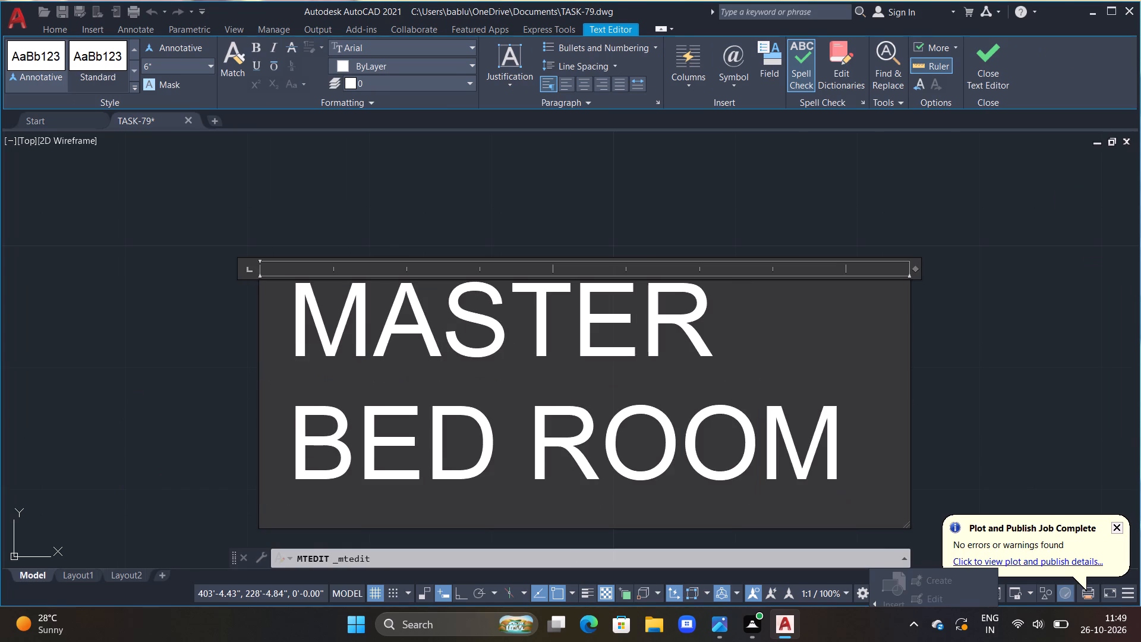
{"action": "scroll", "coordinate": [635, 433], "scroll_direction": "down", "scroll_amount": 3}
{"action": "scroll", "coordinate": [589, 423], "scroll_direction": "up", "scroll_amount": 1}
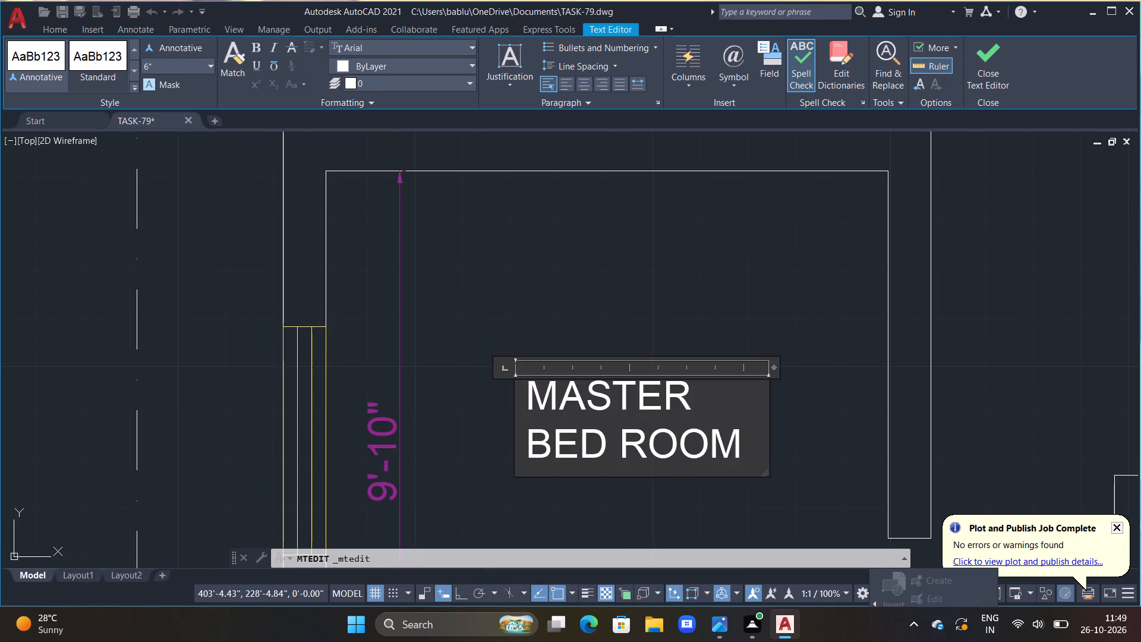
{"action": "left_click", "coordinate": [527, 405]}
{"action": "key", "text": "space"}
{"action": "left_click", "coordinate": [579, 304]}
Change the KITCHEN label in the central space east of the master bedroom to DINING.
{"action": "scroll", "coordinate": [596, 314], "scroll_direction": "down", "scroll_amount": 3}
{"action": "scroll", "coordinate": [648, 389], "scroll_direction": "down", "scroll_amount": 1}
{"action": "middle_click_drag", "start_coordinate": [648, 390], "coordinate": [604, 396]}
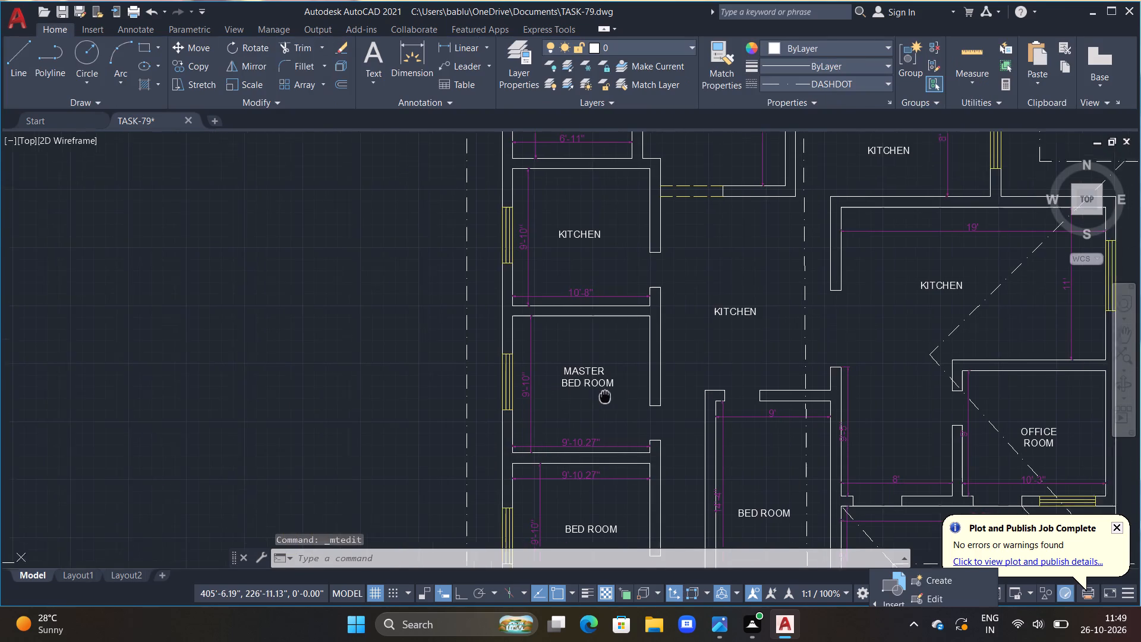
{"action": "middle_click_drag", "start_coordinate": [604, 396], "coordinate": [603, 397]}
{"action": "double_click", "coordinate": [723, 312]}
{"action": "scroll", "coordinate": [723, 312], "scroll_direction": "up", "scroll_amount": 2}
{"action": "left_click", "coordinate": [795, 303]}
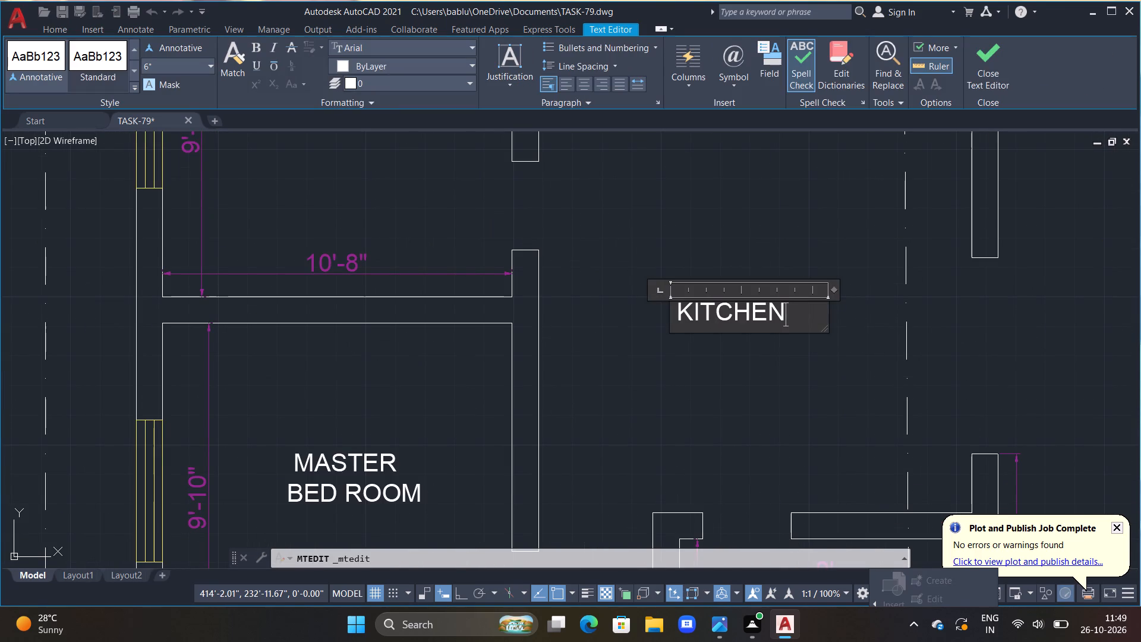
{"action": "key", "text": "BackSpace"}
{"action": "key", "text": "BackSpace"}
{"action": "key", "text": "BackSpace"}
{"action": "key", "text": "BackSpace"}
{"action": "key", "text": "BackSpace"}
{"action": "key", "text": "BackSpace"}
{"action": "key", "text": "BackSpace"}
{"action": "key", "text": "BackSpace"}
{"action": "key", "text": "BackSpace"}
{"action": "key", "text": "BackSpace"}
{"action": "key", "text": "BackSpace"}
{"action": "key", "text": "BackSpace"}
{"action": "key", "text": "space"}
{"action": "type", "text": "DIDI"}
{"action": "key", "text": "BackSpace"}
{"action": "key", "text": "BackSpace"}
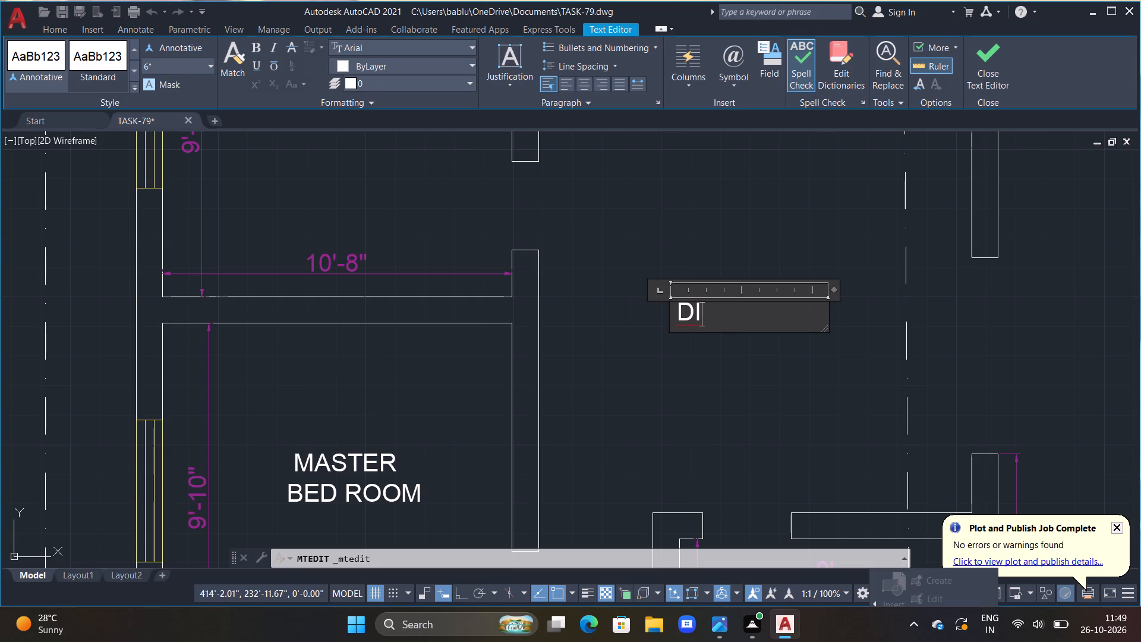
{"action": "type", "text": "NING"}
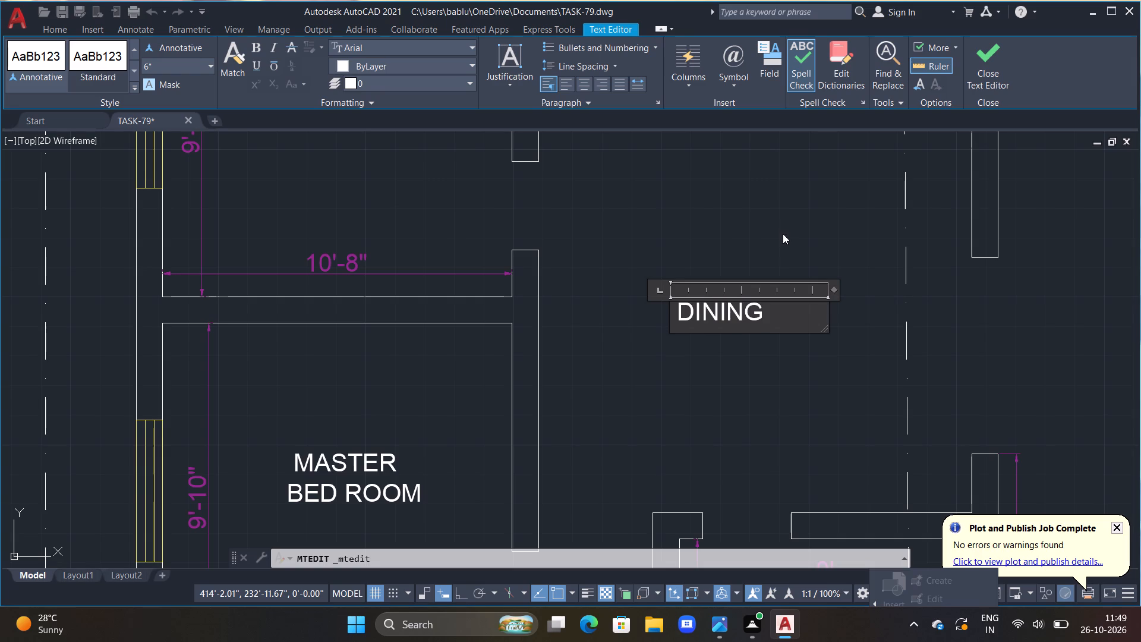
{"action": "left_click", "coordinate": [783, 230]}
Change the KITCHEN label in the 19' by 11' room on the east side to LIVING.
{"action": "scroll", "coordinate": [855, 378], "scroll_direction": "down", "scroll_amount": 3}
{"action": "middle_click_drag", "start_coordinate": [855, 378], "coordinate": [705, 341]}
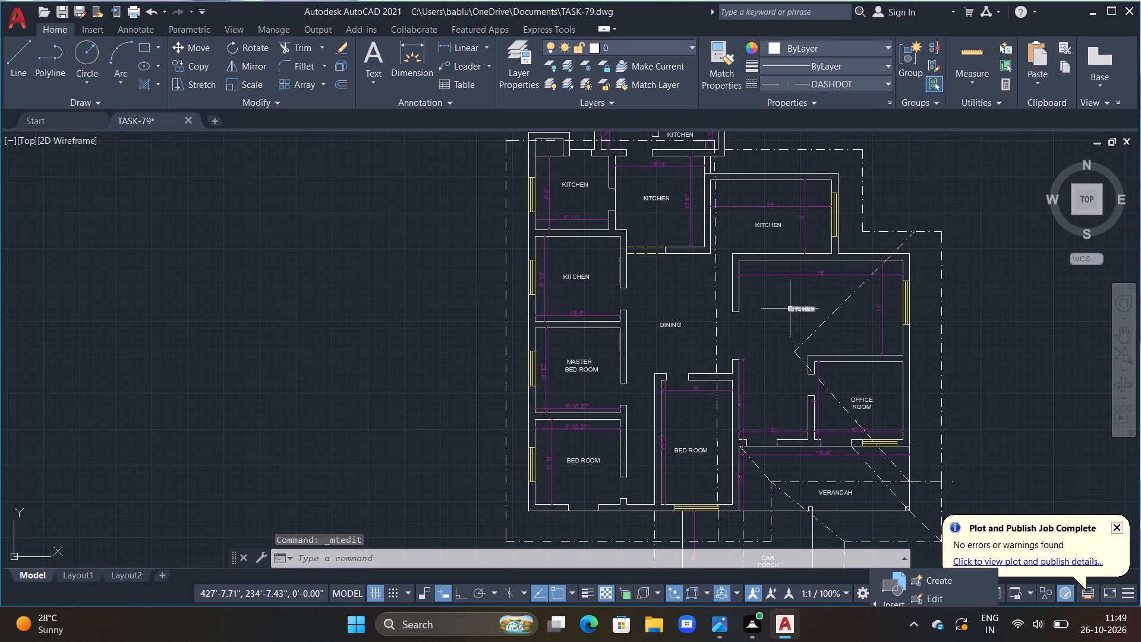
{"action": "double_click", "coordinate": [790, 308]}
{"action": "scroll", "coordinate": [790, 308], "scroll_direction": "up", "scroll_amount": 3}
{"action": "left_click", "coordinate": [872, 302]}
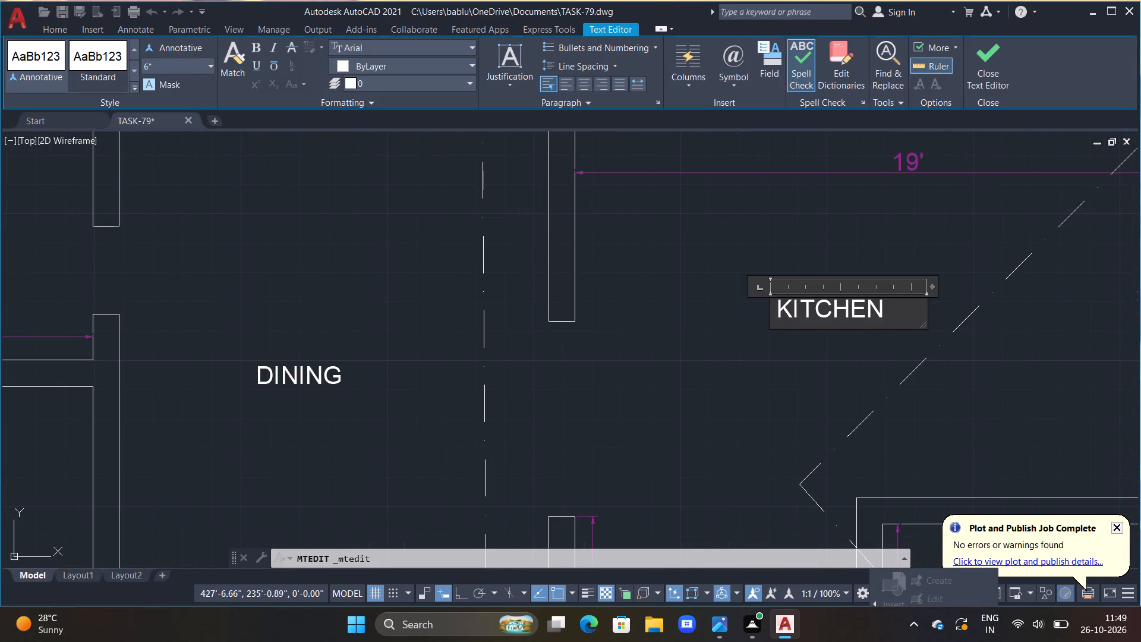
{"action": "key", "text": "Right"}
{"action": "key", "text": "BackSpace"}
{"action": "key", "text": "BackSpace"}
{"action": "key", "text": "BackSpace"}
{"action": "key", "text": "BackSpace"}
{"action": "key", "text": "BackSpace"}
{"action": "key", "text": "BackSpace"}
{"action": "key", "text": "BackSpace"}
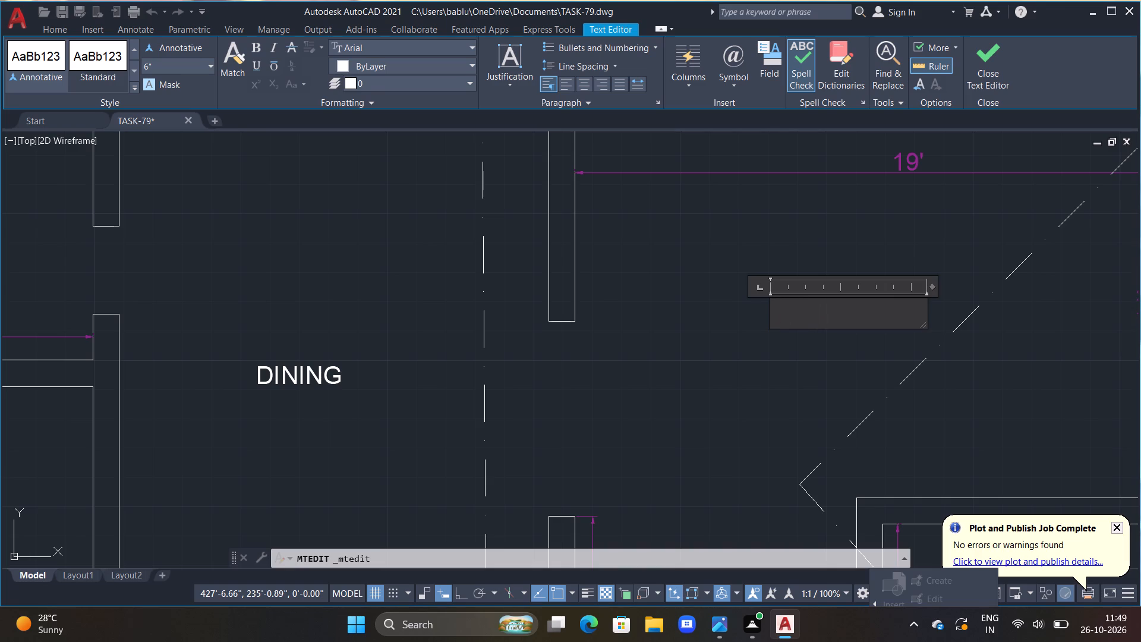
{"action": "type", "text": "LIVVI"}
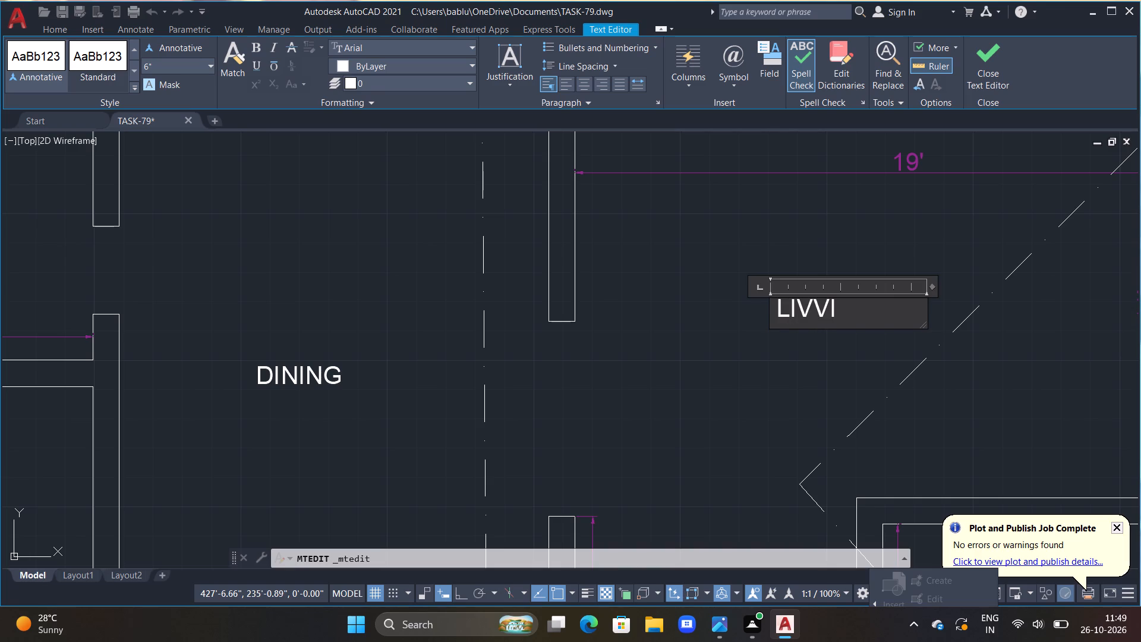
{"action": "key", "text": "BackSpace"}
{"action": "key", "text": "BackSpace"}
{"action": "type", "text": "ING"}
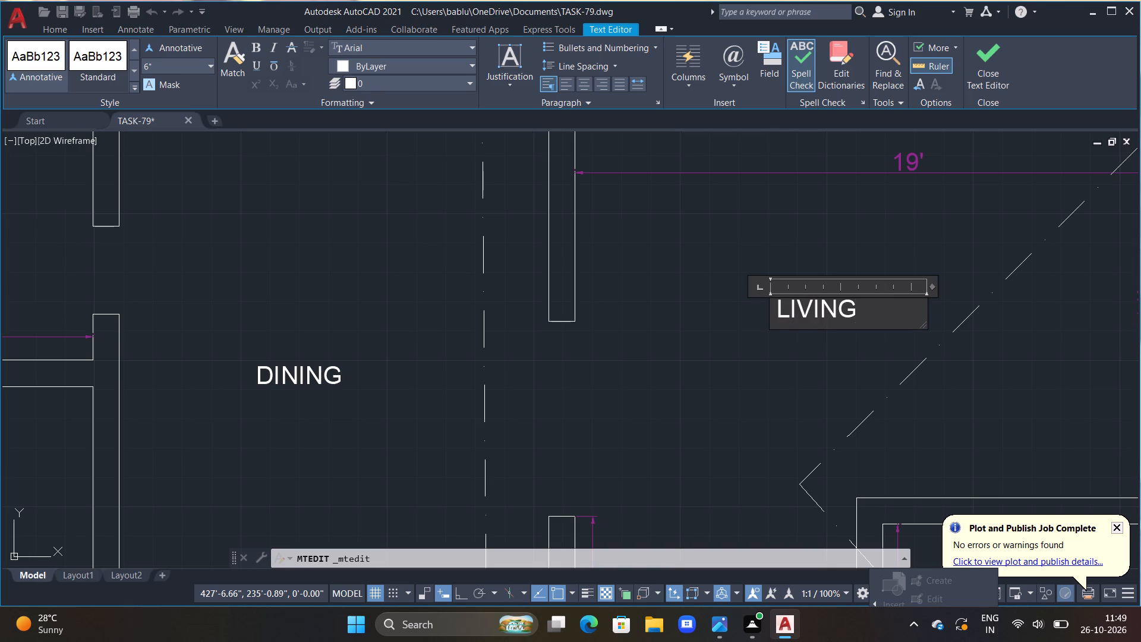
{"action": "left_click", "coordinate": [708, 305]}
Delete the KITCHEN label in the 10'-8" wide west room just north of the master bedroom.
{"action": "scroll", "coordinate": [700, 309], "scroll_direction": "down", "scroll_amount": 4}
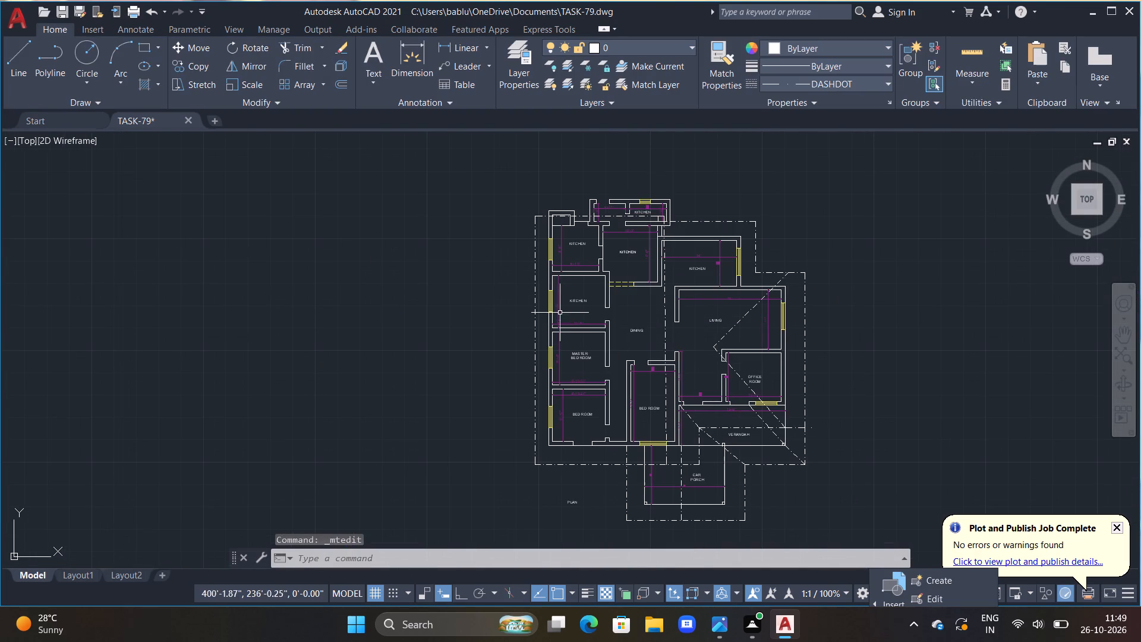
{"action": "middle_click_drag", "start_coordinate": [563, 306], "coordinate": [632, 278]}
{"action": "scroll", "coordinate": [629, 284], "scroll_direction": "up", "scroll_amount": 1}
{"action": "left_click", "coordinate": [641, 265]}
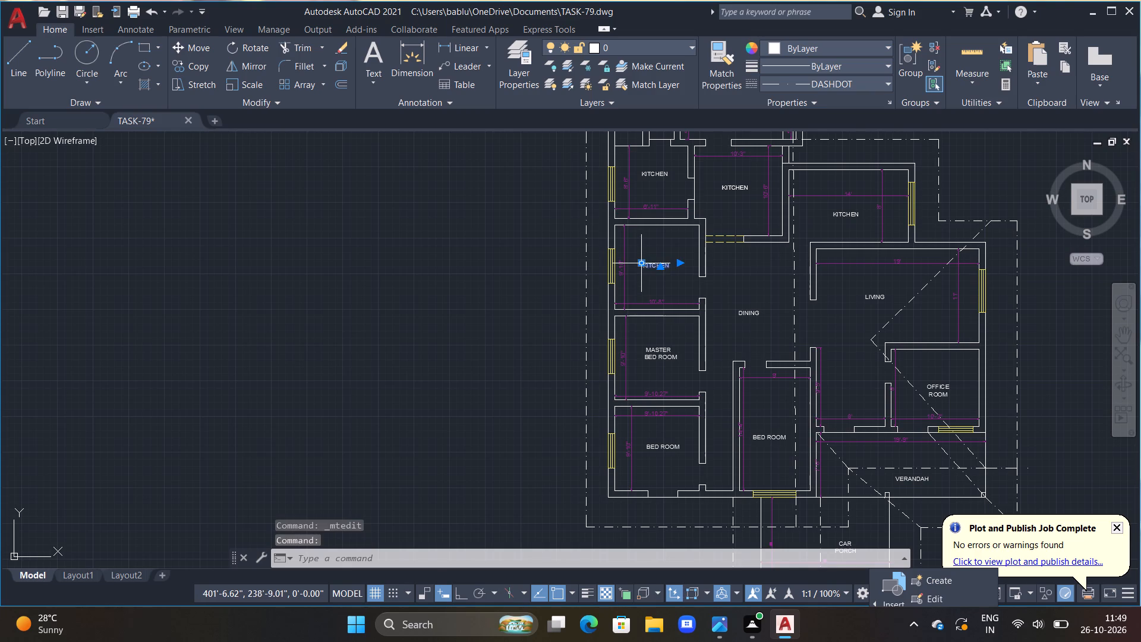
{"action": "key", "text": "Delete"}
Copy the southwest bedroom's BED ROOM label into the 10'-8" wide west room and the 14' by 8' room.
{"action": "left_click", "coordinate": [672, 444]}
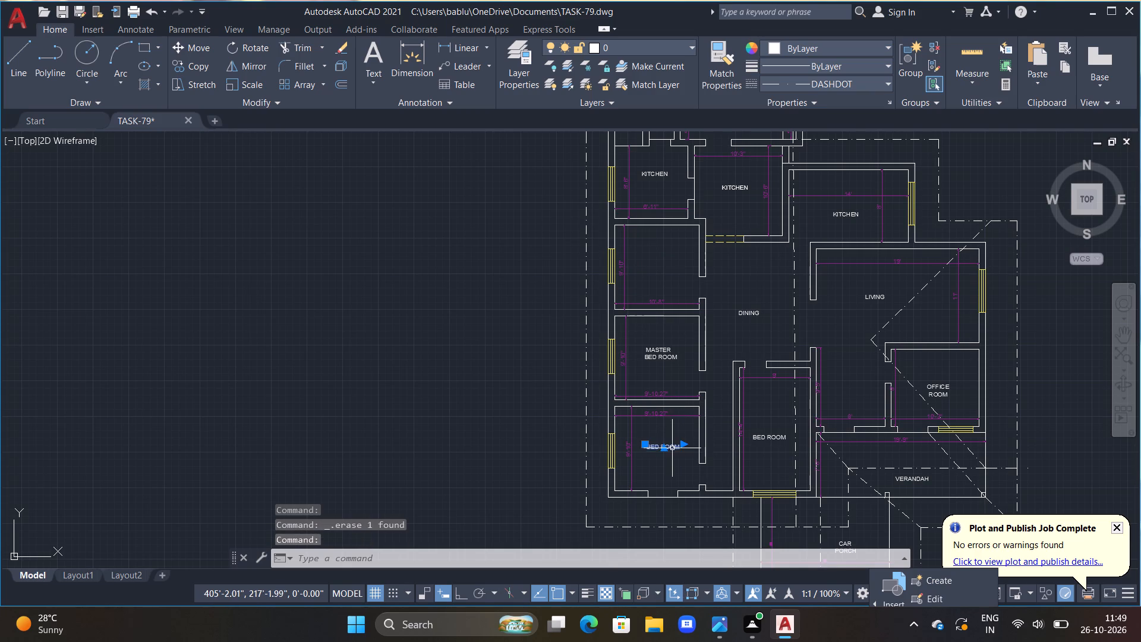
{"action": "type", "text": "CO"}
{"action": "key", "text": "space"}
{"action": "left_click_drag", "start_coordinate": [672, 449], "coordinate": [671, 444]}
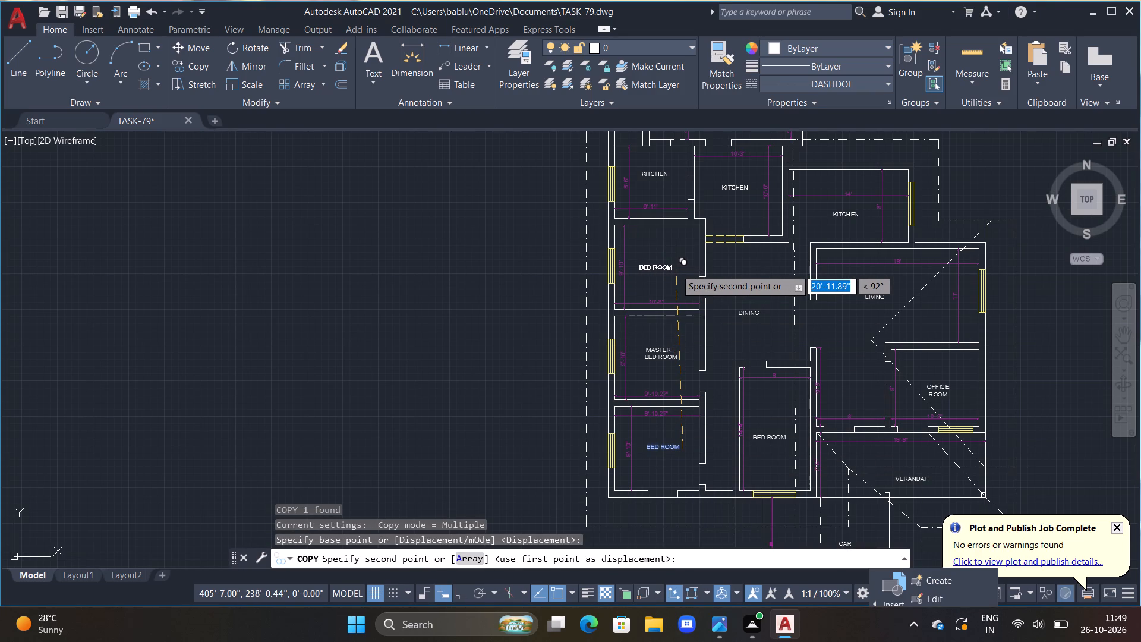
{"action": "left_click", "coordinate": [676, 269]}
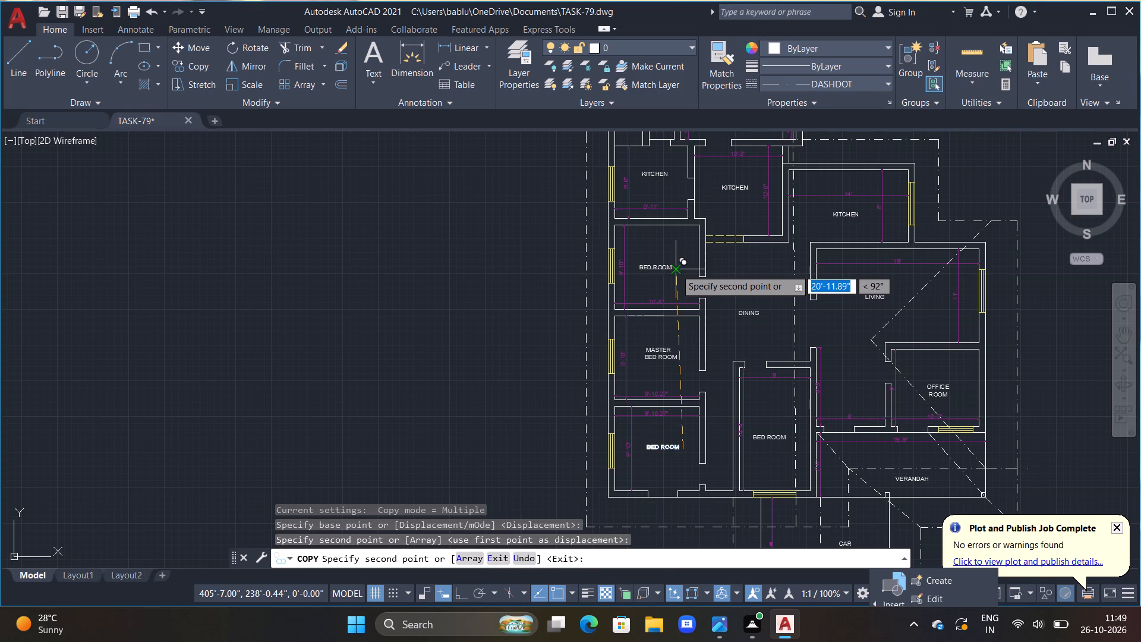
{"action": "double_click", "coordinate": [863, 229]}
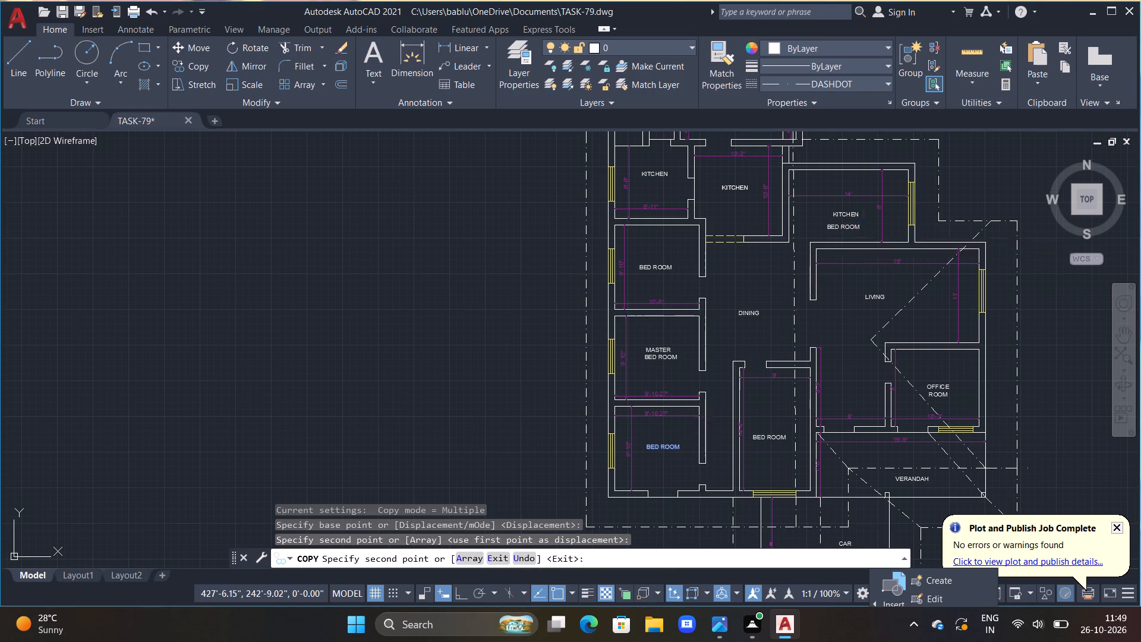
{"action": "key", "text": "Escape"}
Delete the KITCHEN label in the 14' by 8' room north of LIVING.
{"action": "left_click", "coordinate": [852, 216]}
{"action": "key", "text": "Delete"}
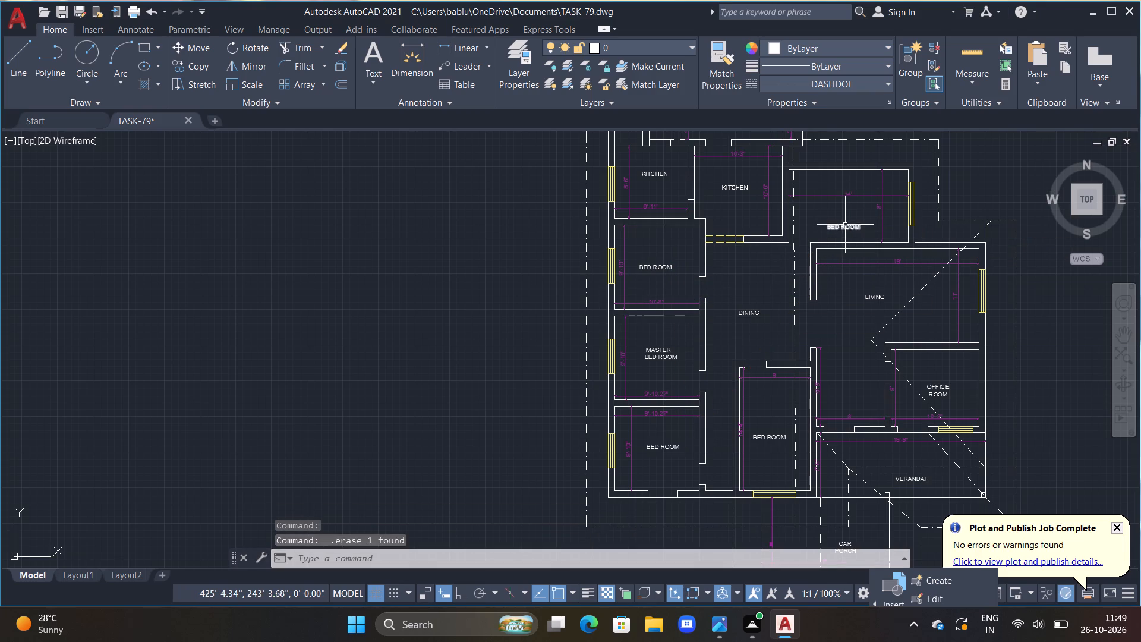
Move the BED ROOM label in the 14' by 8' room slightly northeast toward the room's middle.
{"action": "left_click", "coordinate": [845, 225]}
{"action": "type", "text": "M"}
{"action": "key", "text": "space"}
{"action": "left_click", "coordinate": [840, 228]}
{"action": "left_click", "coordinate": [835, 218]}
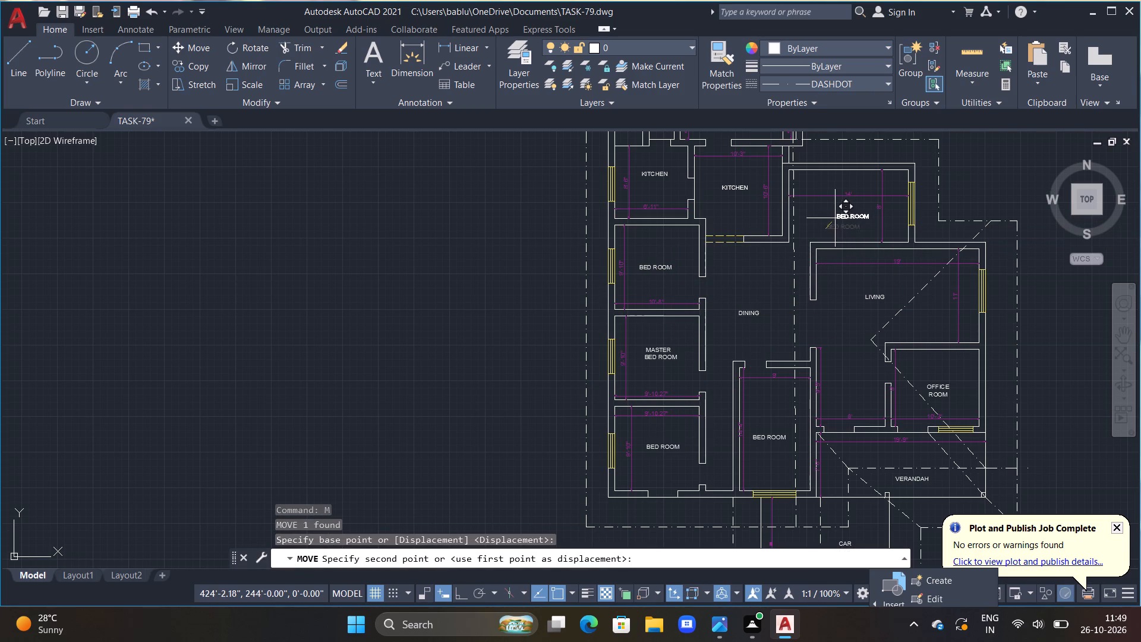
Change the KITCHEN label in the 10'-3" by 10'-6" room to PANTRY.
{"action": "left_click", "coordinate": [737, 188]}
{"action": "double_click", "coordinate": [737, 188]}
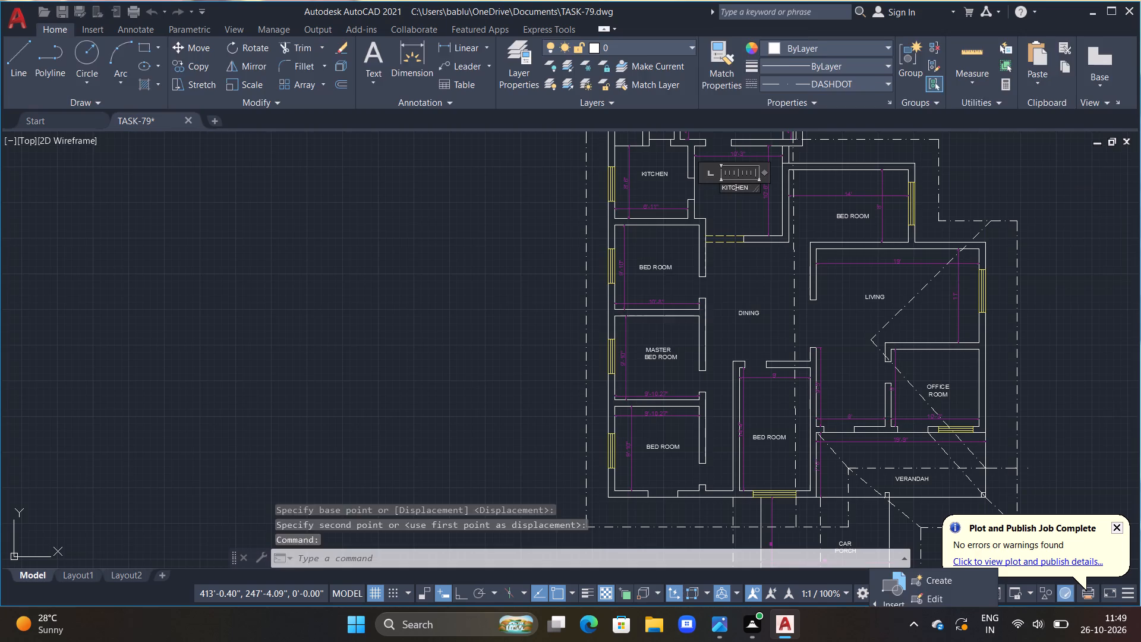
{"action": "scroll", "coordinate": [737, 188], "scroll_direction": "up", "scroll_amount": 3}
{"action": "left_click", "coordinate": [783, 178]}
{"action": "key", "text": "BackSpace"}
{"action": "key", "text": "BackSpace"}
{"action": "key", "text": "BackSpace"}
{"action": "key", "text": "BackSpace"}
{"action": "key", "text": "BackSpace"}
{"action": "key", "text": "BackSpace"}
{"action": "key", "text": "BackSpace"}
{"action": "key", "text": "BackSpace"}
{"action": "key", "text": "BackSpace"}
{"action": "key", "text": "BackSpace"}
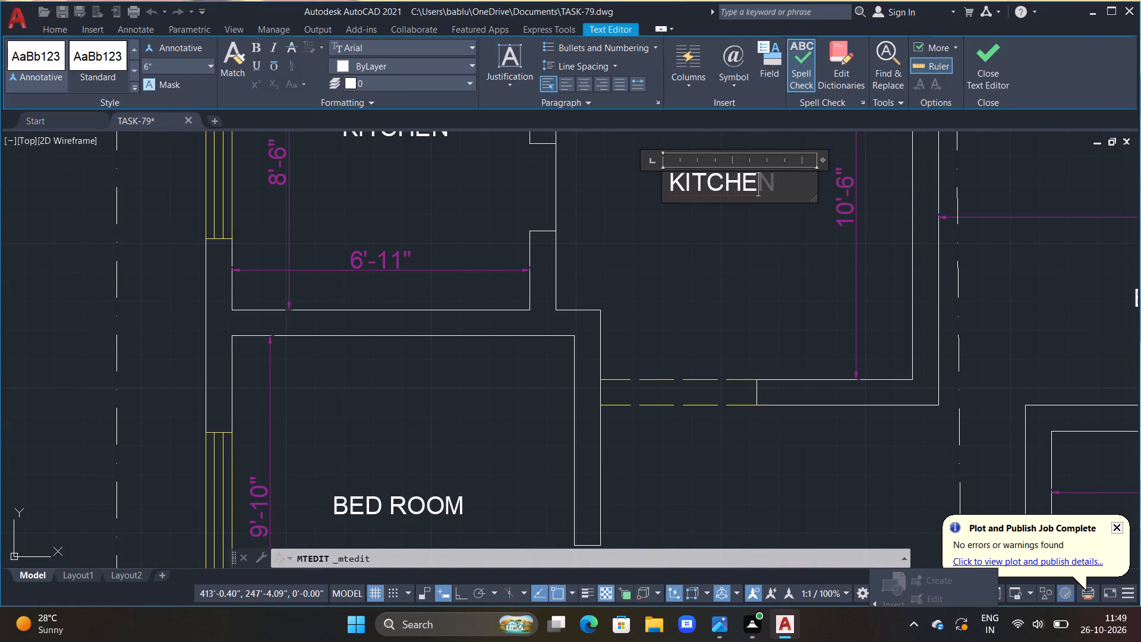
{"action": "type", "text": "PANTRY"}
{"action": "left_click_drag", "start_coordinate": [747, 251], "coordinate": [753, 251]}
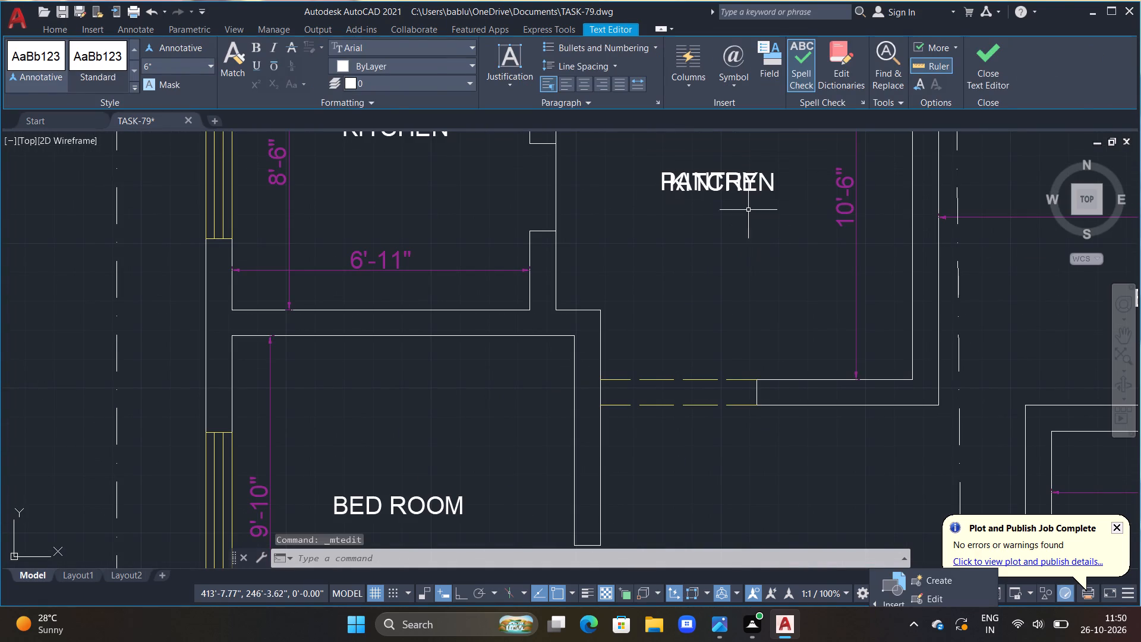
Delete the duplicate KITCHEN label overlapping the PANTRY label.
{"action": "left_click", "coordinate": [777, 187]}
{"action": "left_click", "coordinate": [767, 189]}
{"action": "key", "text": "Delete"}
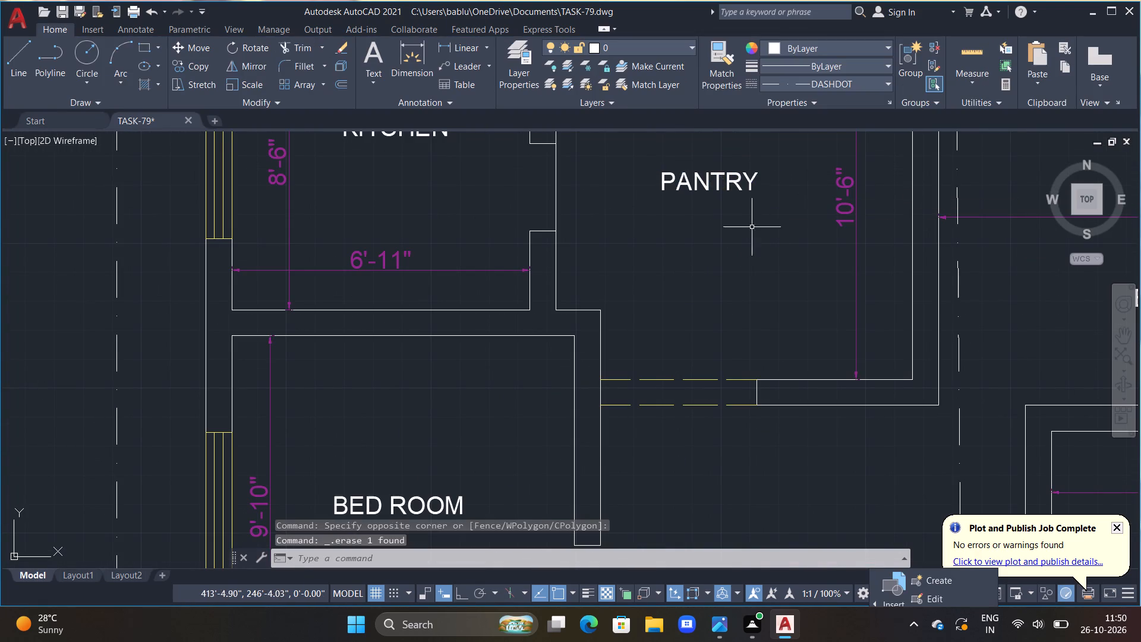
Change the KITCHEN label in the 9' by 4'-10" room at the north end to BATH ROOM, with an indented first line.
{"action": "scroll", "coordinate": [740, 237], "scroll_direction": "down", "scroll_amount": 2}
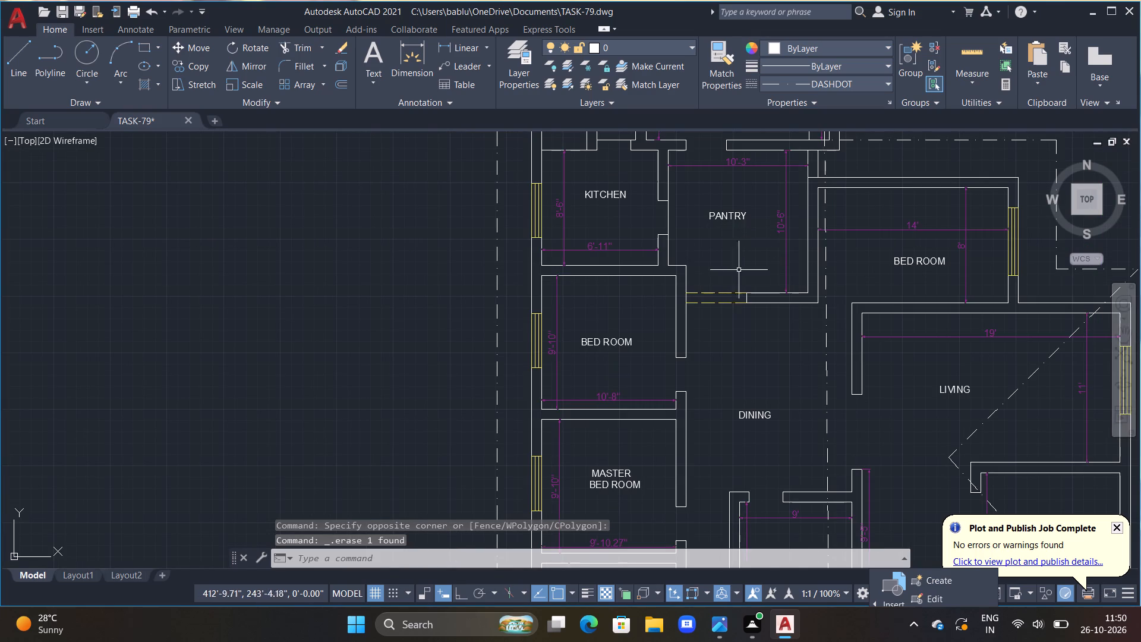
{"action": "middle_click_drag", "start_coordinate": [745, 255], "coordinate": [738, 290]}
{"action": "middle_click_drag", "start_coordinate": [733, 297], "coordinate": [718, 370]}
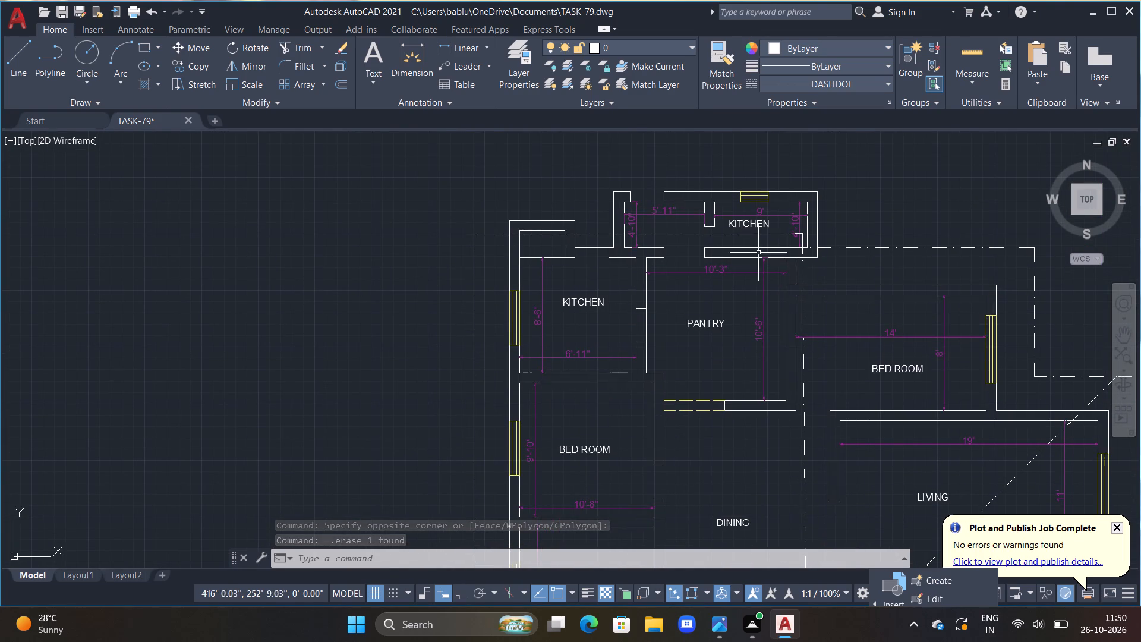
{"action": "triple_click", "coordinate": [753, 225]}
{"action": "scroll", "coordinate": [753, 225], "scroll_direction": "up", "scroll_amount": 2}
{"action": "double_click", "coordinate": [784, 228]}
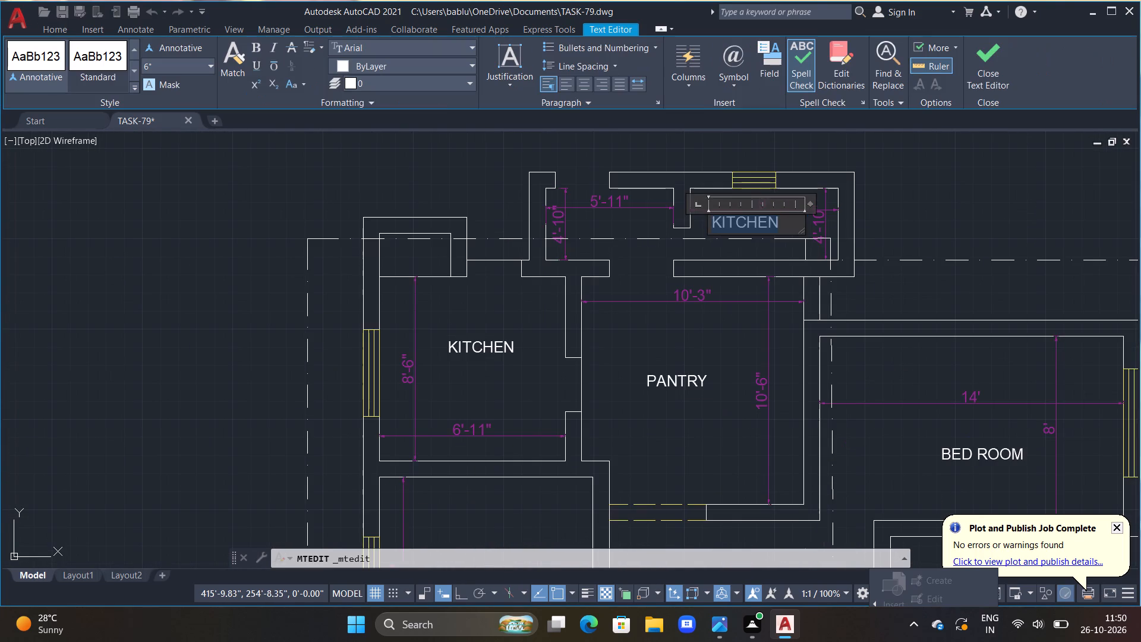
{"action": "key", "text": "BackSpace"}
{"action": "key", "text": "space"}
{"action": "type", "text": "BATH ROOM"}
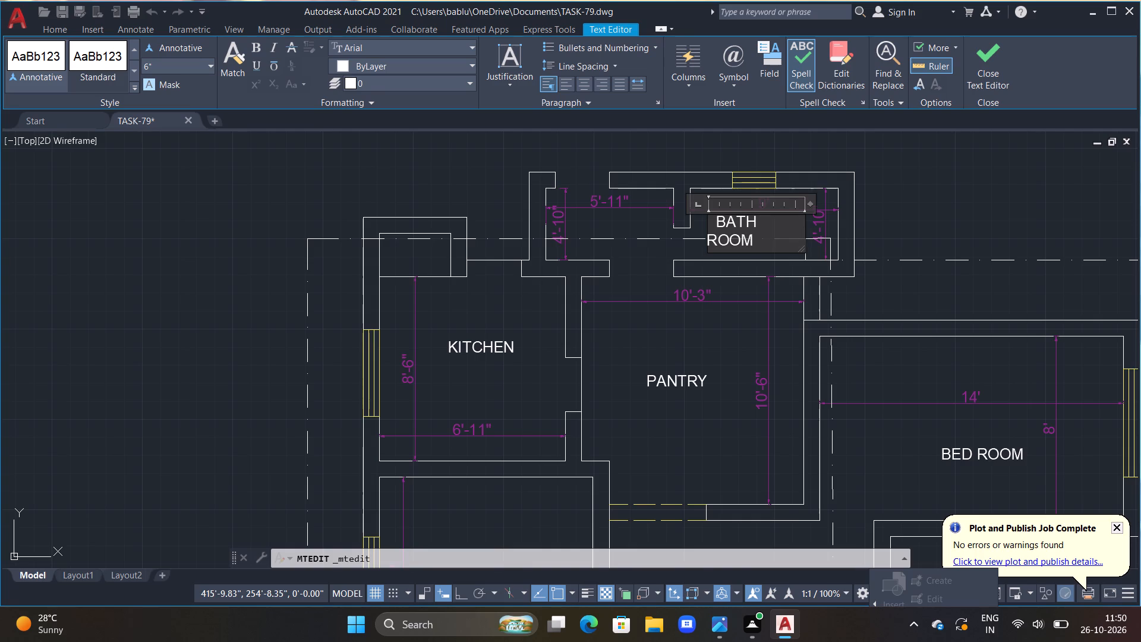
{"action": "left_click", "coordinate": [710, 240]}
{"action": "key", "text": "v"}
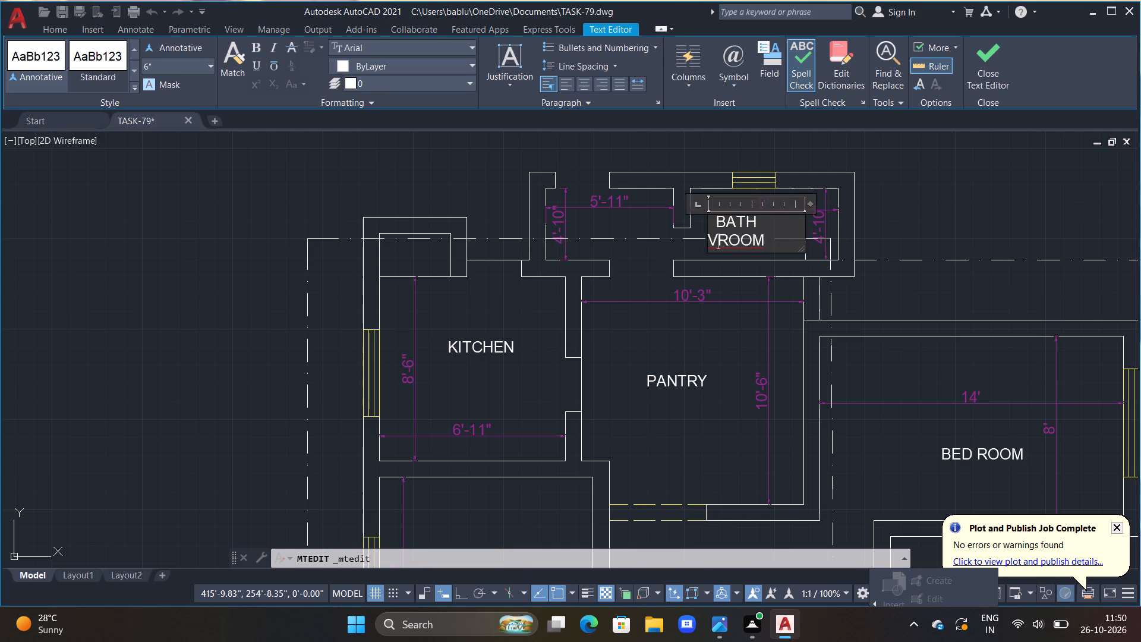
{"action": "left_click", "coordinate": [709, 234]}
{"action": "key", "text": "BackSpace"}
{"action": "left_click", "coordinate": [707, 226]}
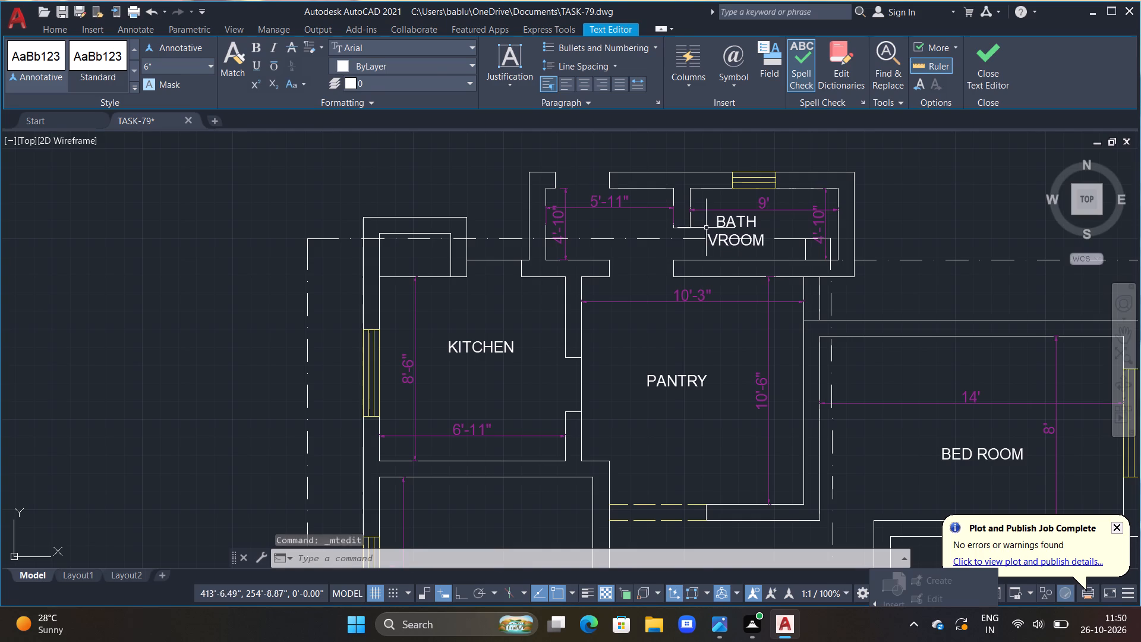
Remove the stray V before ROOM in the BATH ROOM label.
{"action": "double_click", "coordinate": [717, 240]}
{"action": "scroll", "coordinate": [717, 240], "scroll_direction": "up", "scroll_amount": 2}
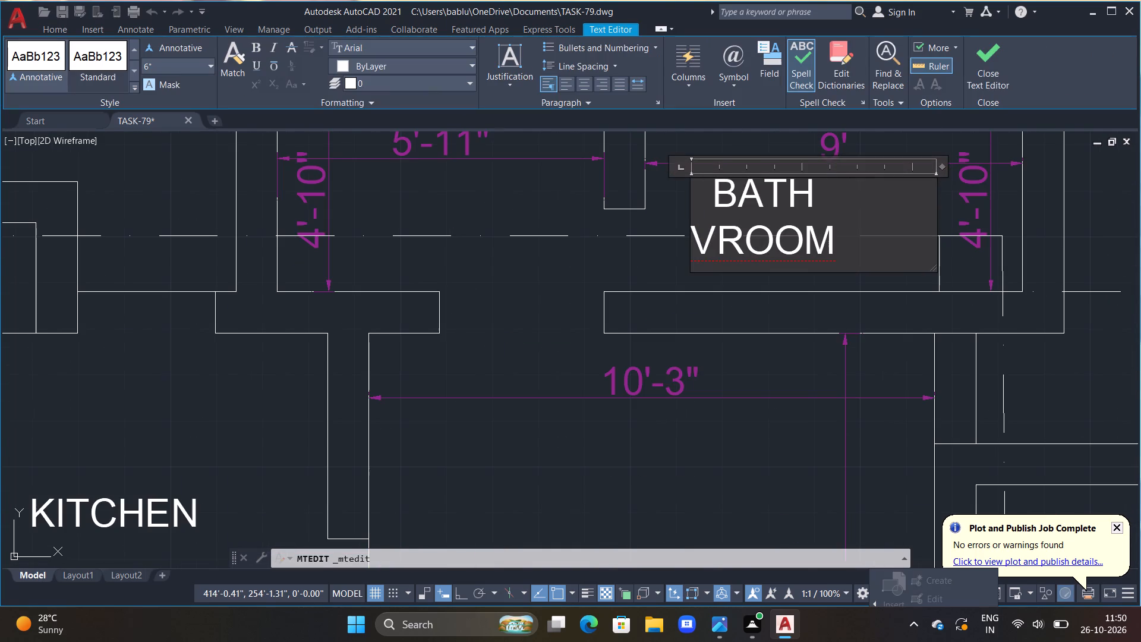
{"action": "left_click", "coordinate": [717, 240]}
{"action": "key", "text": "BackSpace"}
Adjust the spacing in the BATH ROOM label so BATH is slightly indented above ROOM on two lines.
{"action": "key", "text": "space"}
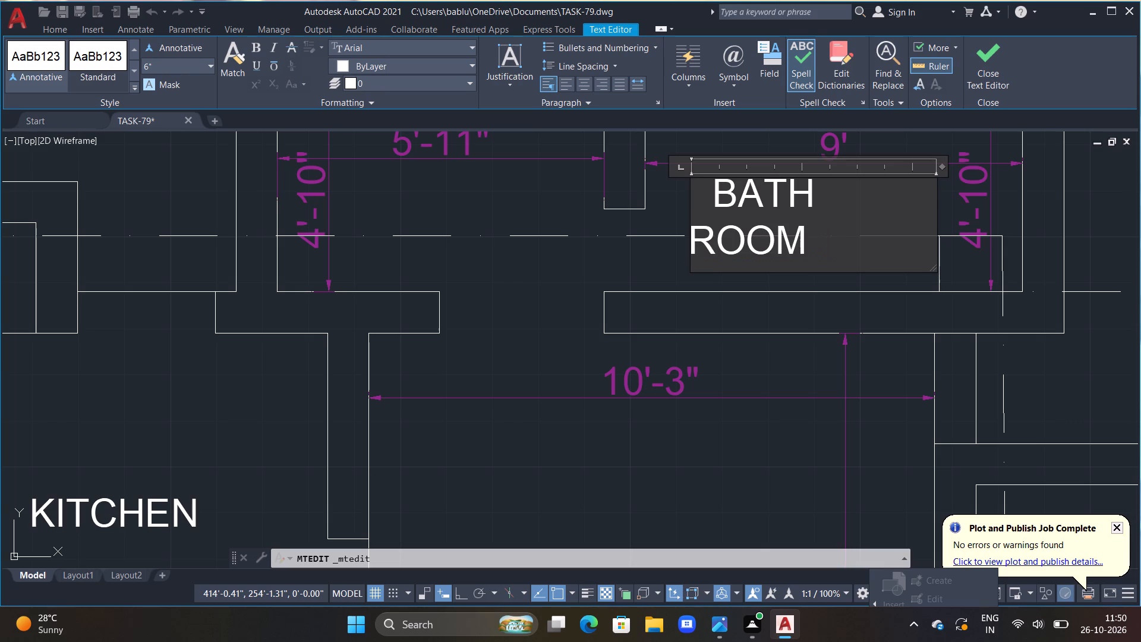
{"action": "key", "text": "space"}
{"action": "key", "text": "space"}
{"action": "left_click", "coordinate": [693, 257]}
{"action": "key", "text": "space"}
{"action": "key", "text": "space"}
{"action": "left_click", "coordinate": [701, 222]}
{"action": "key", "text": "space"}
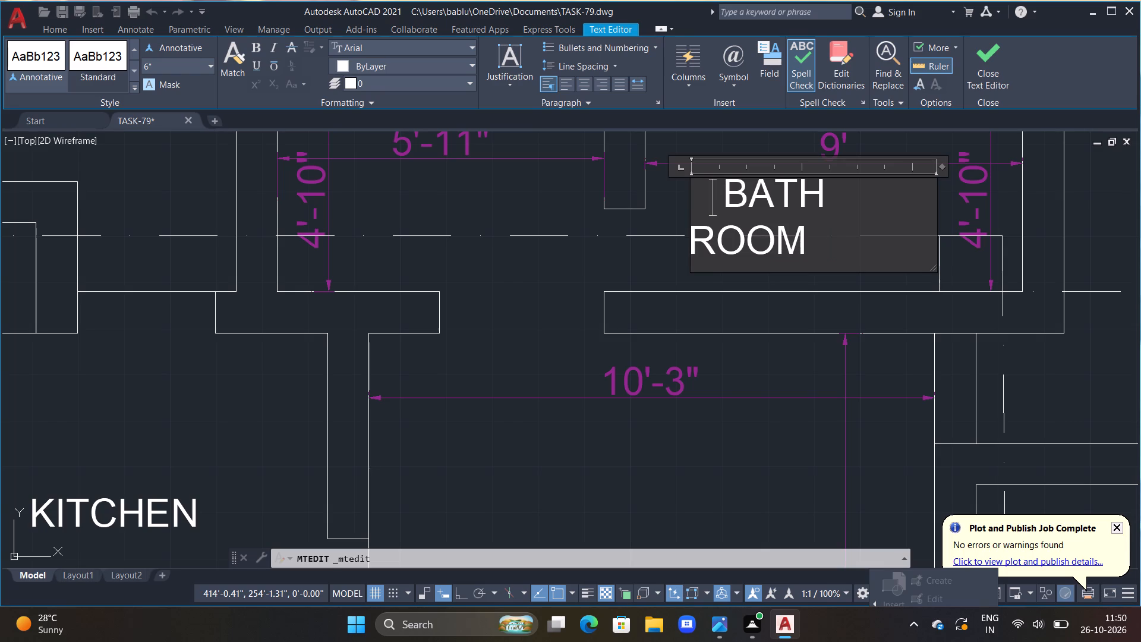
{"action": "key", "text": "BackSpace"}
{"action": "key", "text": "BackSpace"}
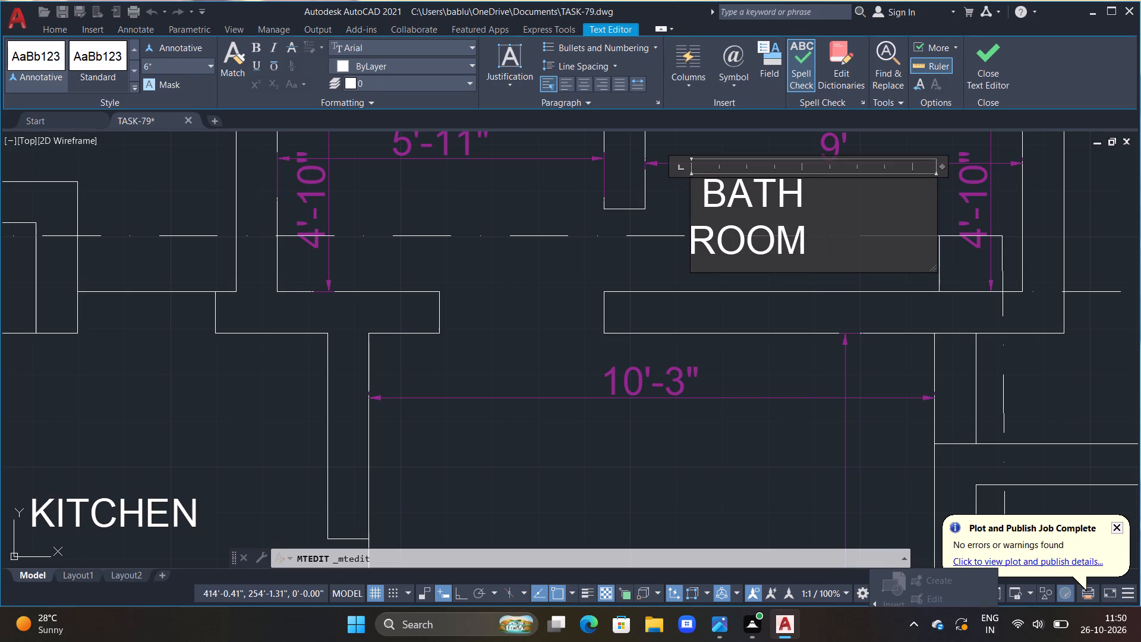
{"action": "left_click", "coordinate": [814, 208]}
{"action": "key", "text": "Return"}
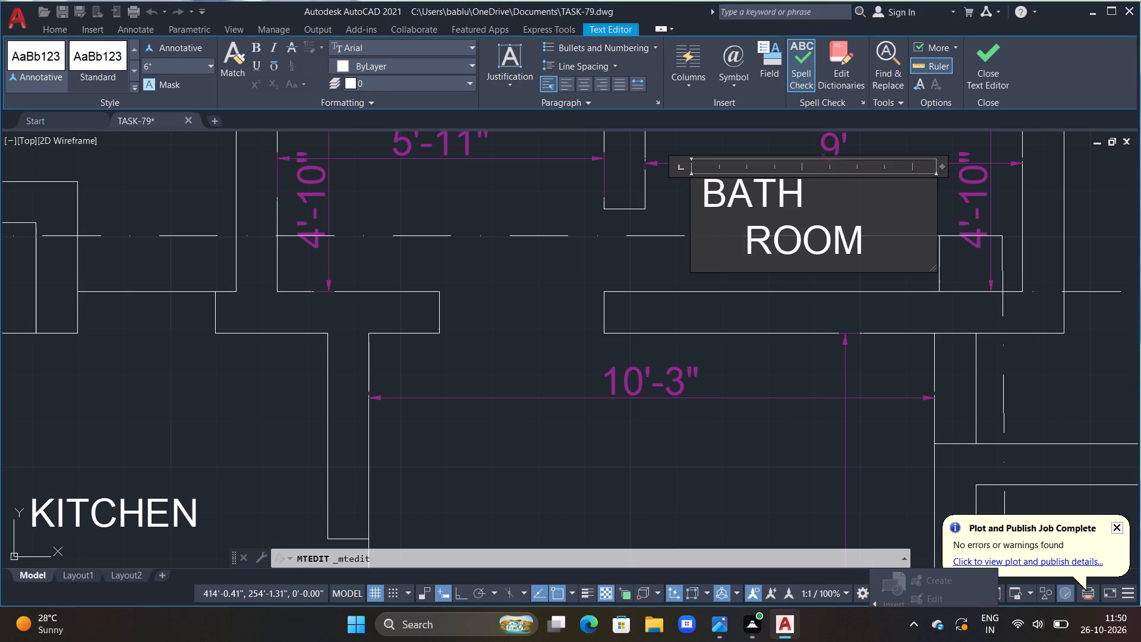
{"action": "key", "text": "BackSpace"}
{"action": "double_click", "coordinate": [691, 270]}
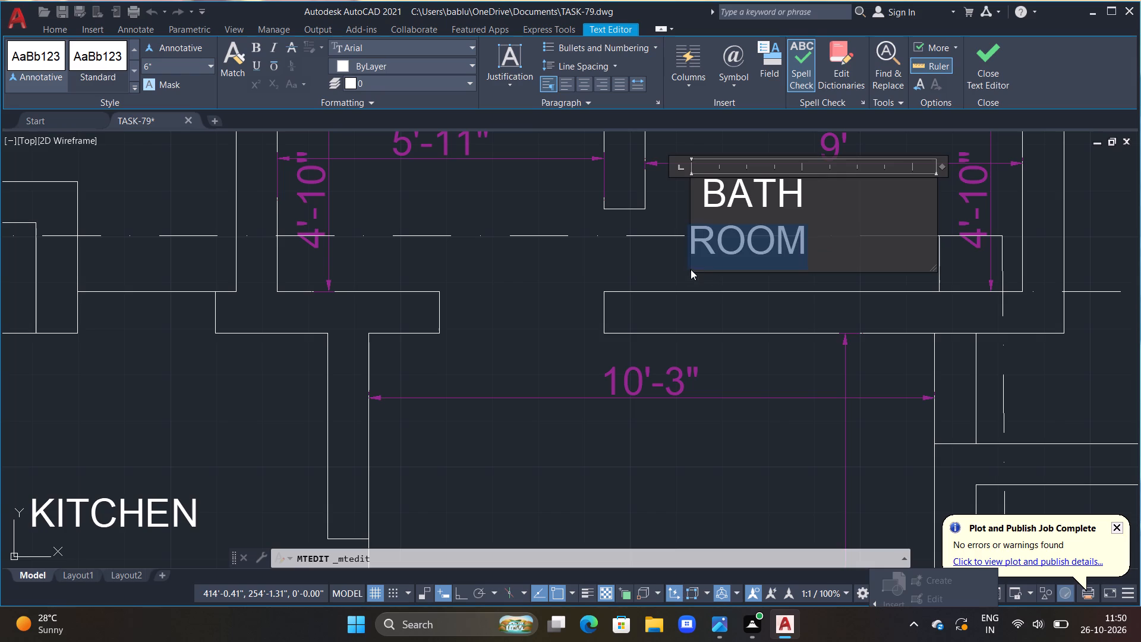
{"action": "left_click", "coordinate": [638, 251]}
Move the BATH ROOM label slightly north within its room, clear of the DASHDOT line.
{"action": "scroll", "coordinate": [758, 247], "scroll_direction": "down", "scroll_amount": 1}
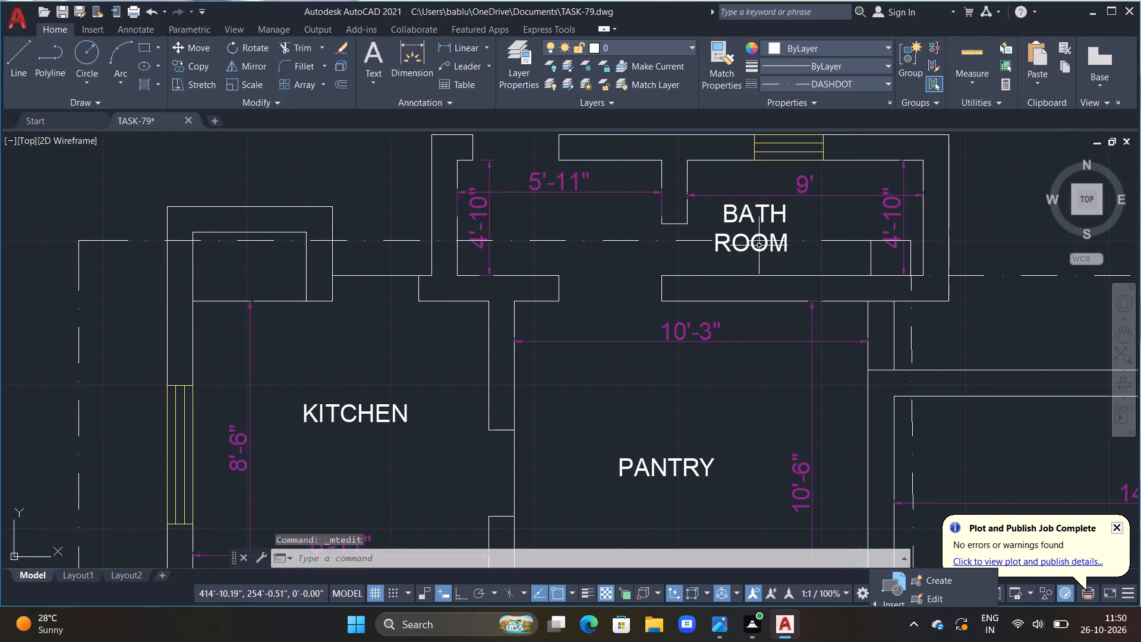
{"action": "scroll", "coordinate": [759, 246], "scroll_direction": "down", "scroll_amount": 1}
{"action": "scroll", "coordinate": [761, 238], "scroll_direction": "up", "scroll_amount": 1}
{"action": "double_click", "coordinate": [748, 222]}
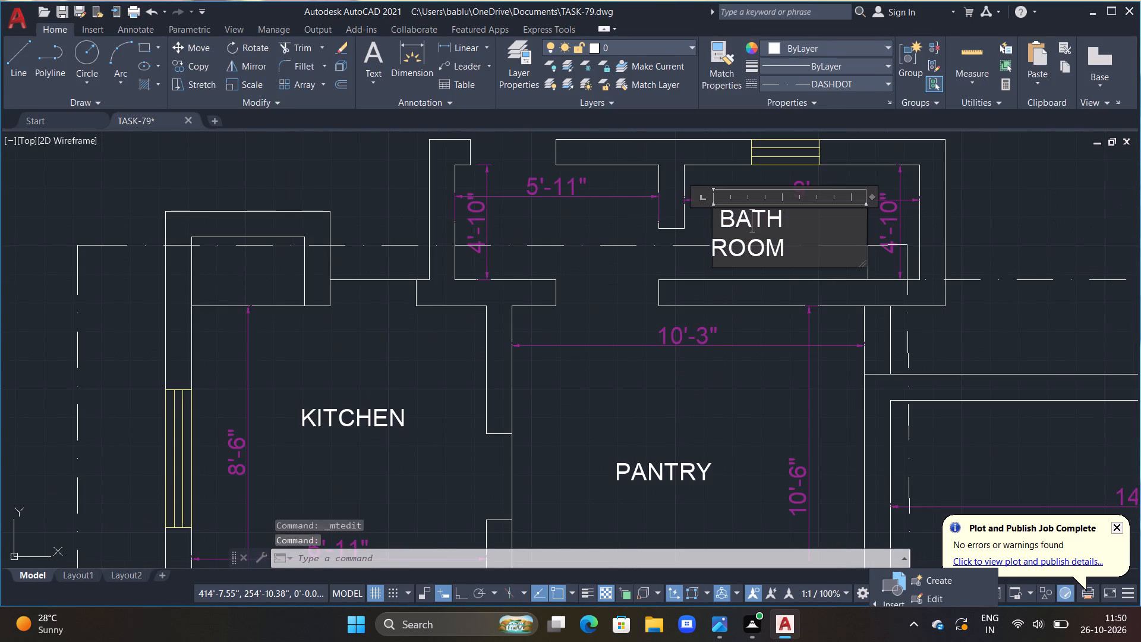
{"action": "left_click", "coordinate": [701, 214]}
{"action": "left_click", "coordinate": [721, 209]}
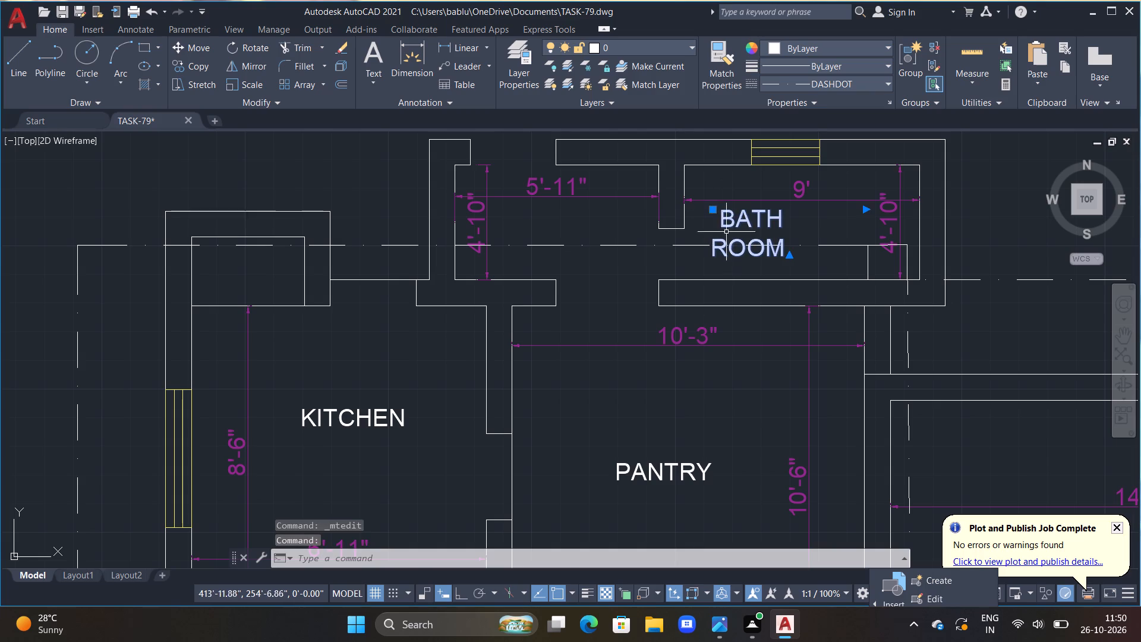
{"action": "left_click", "coordinate": [713, 209]}
{"action": "double_click", "coordinate": [713, 188]}
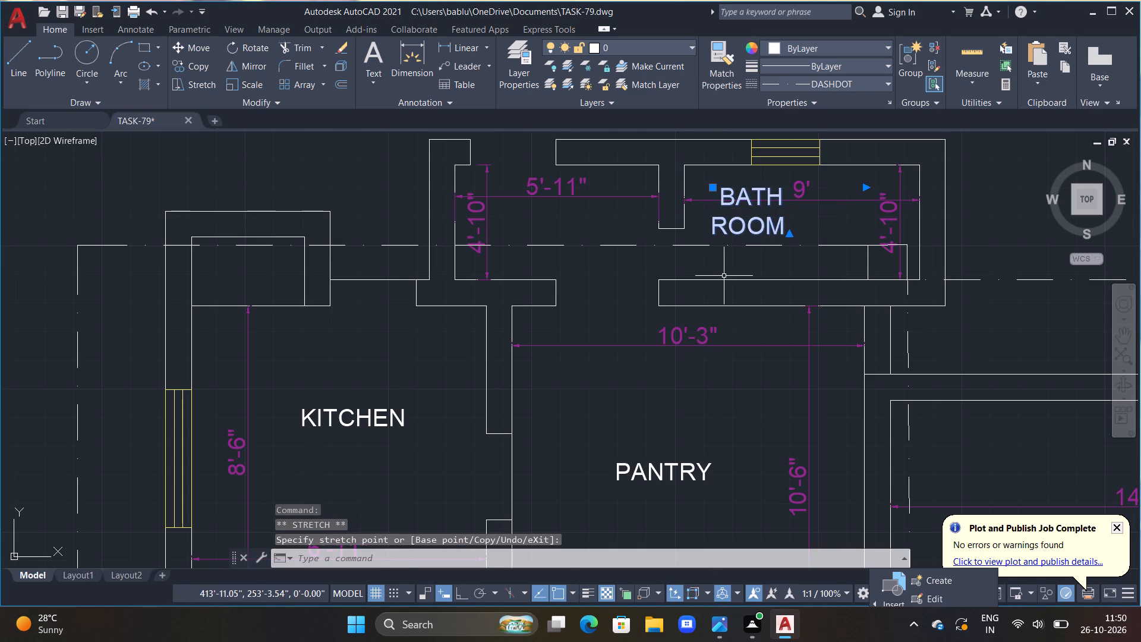
{"action": "key", "text": "Escape"}
Review the room labels across the whole plan, from the bath room down to the car porch and PLAN title.
{"action": "scroll", "coordinate": [790, 474], "scroll_direction": "down", "scroll_amount": 1}
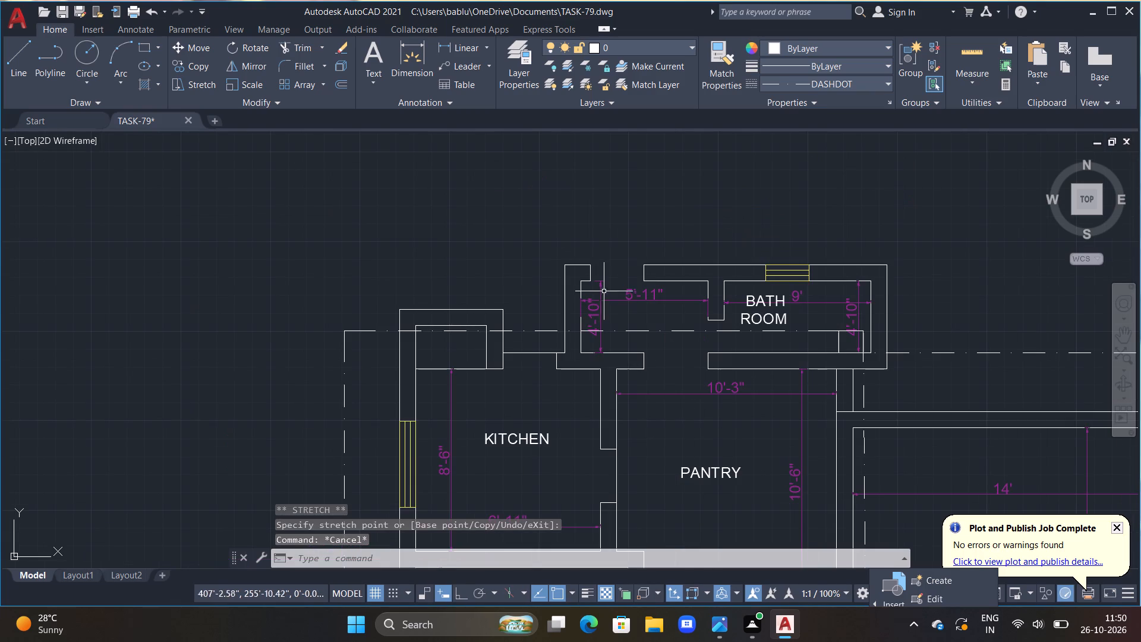
{"action": "scroll", "coordinate": [726, 378], "scroll_direction": "down", "scroll_amount": 1}
{"action": "middle_click_drag", "start_coordinate": [855, 417], "coordinate": [808, 272]}
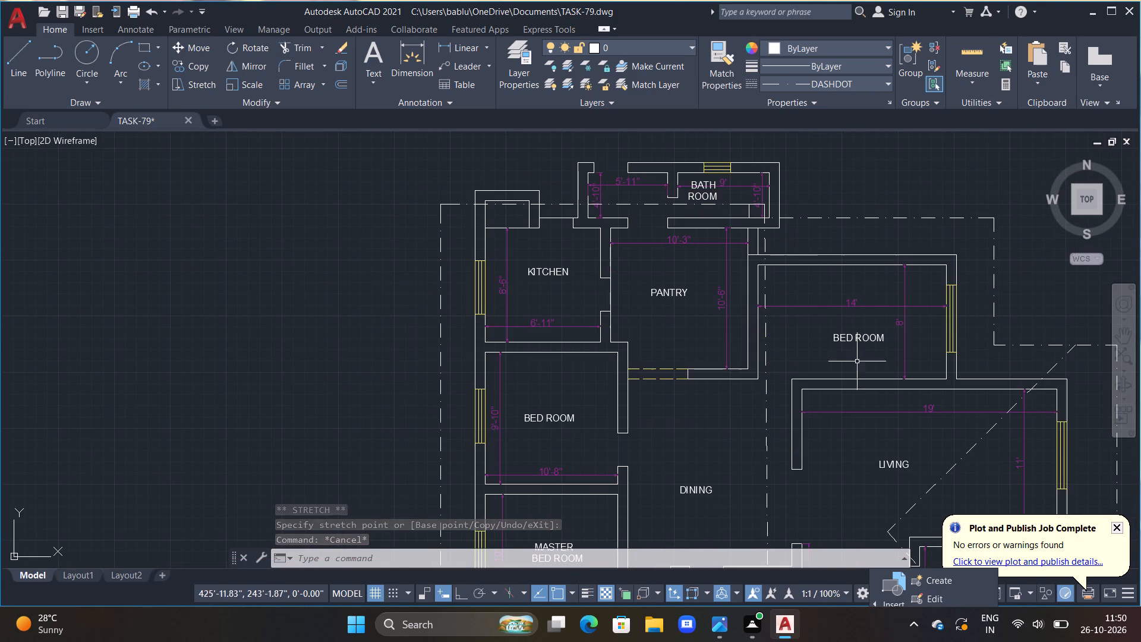
{"action": "middle_click_drag", "start_coordinate": [677, 398], "coordinate": [694, 369]}
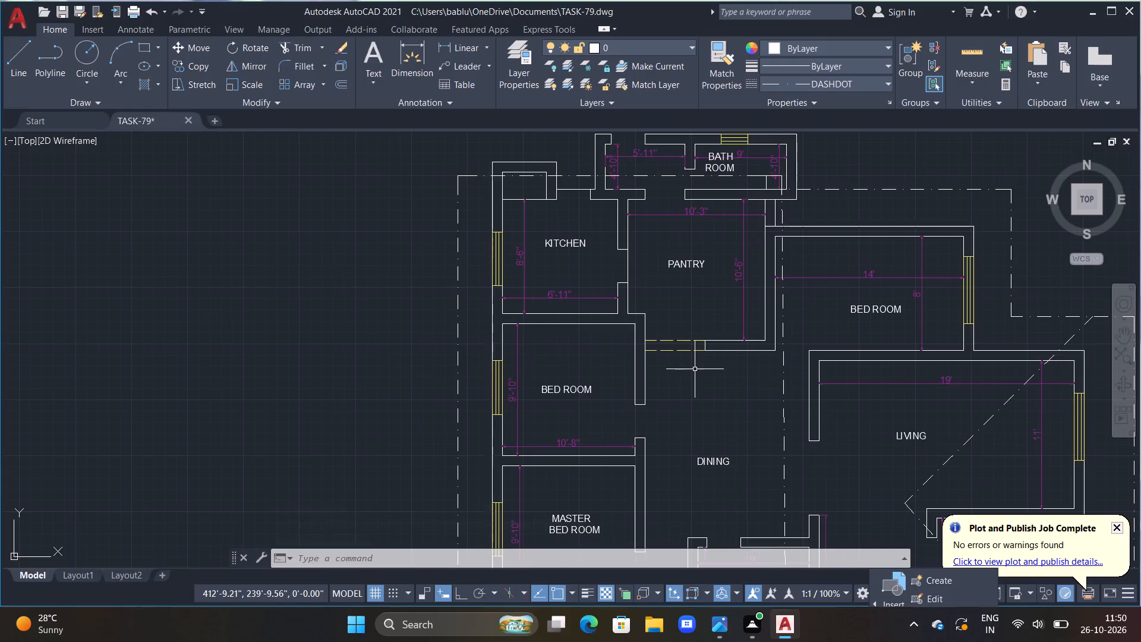
{"action": "middle_click_drag", "start_coordinate": [701, 394], "coordinate": [692, 314]}
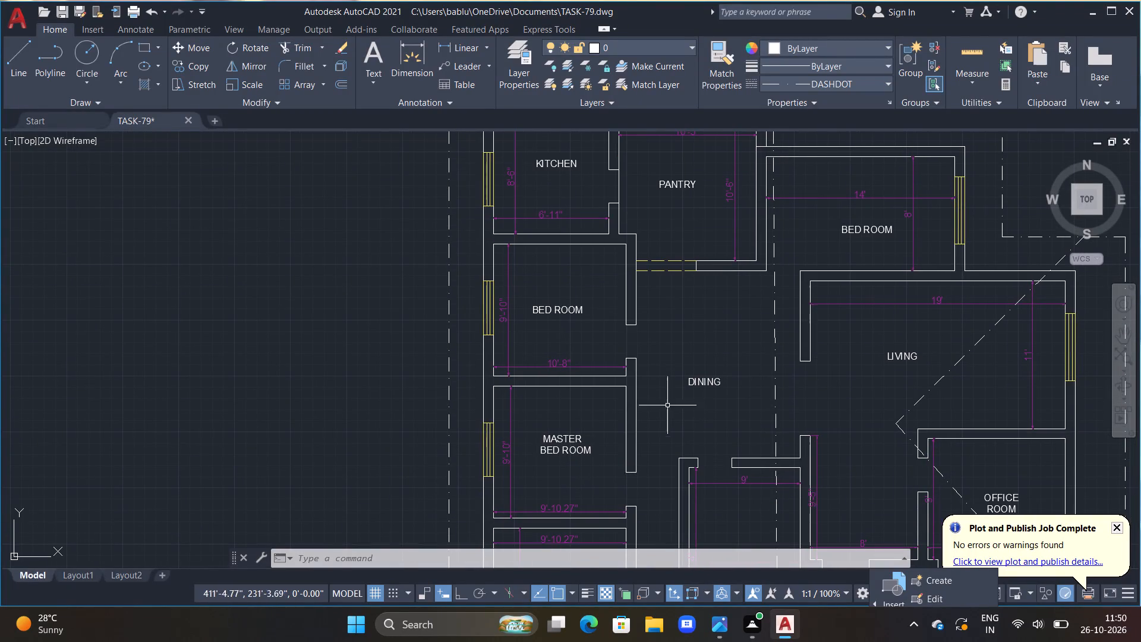
{"action": "middle_click_drag", "start_coordinate": [637, 454], "coordinate": [633, 289]}
{"action": "middle_click_drag", "start_coordinate": [667, 430], "coordinate": [625, 276]}
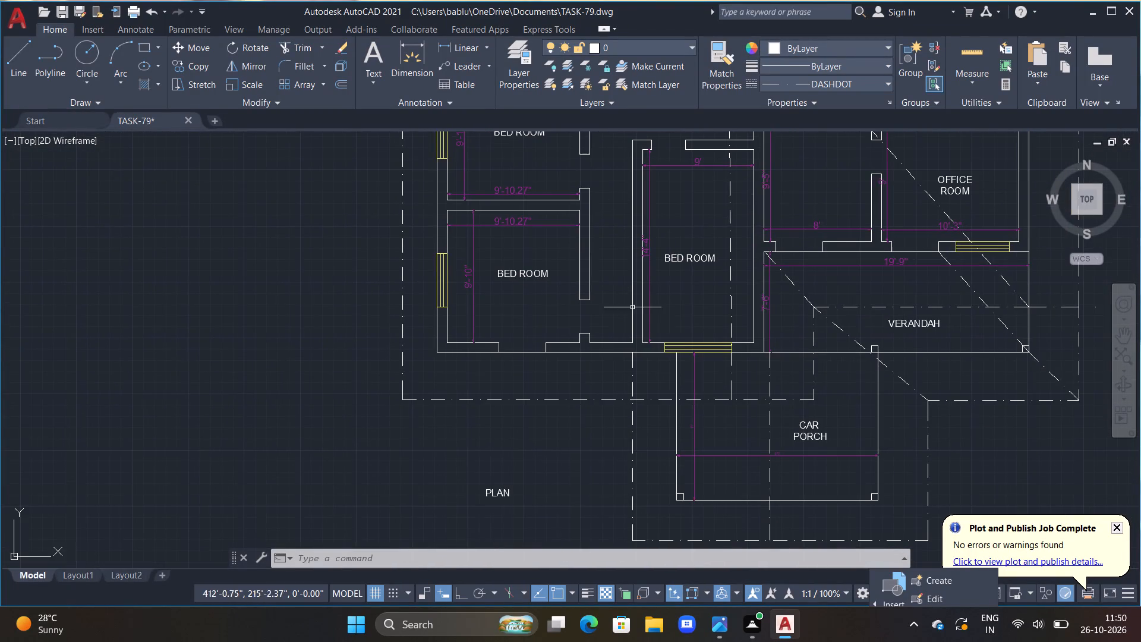
{"action": "middle_click_drag", "start_coordinate": [691, 408], "coordinate": [638, 346]}
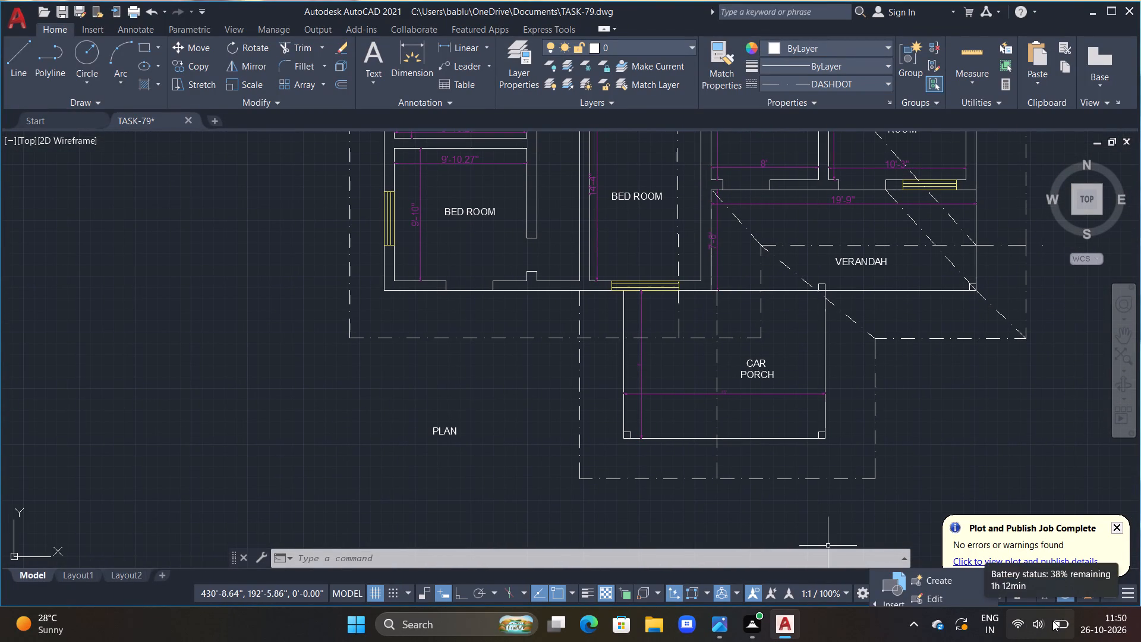
{"action": "middle_click_drag", "start_coordinate": [762, 413], "coordinate": [718, 318]}
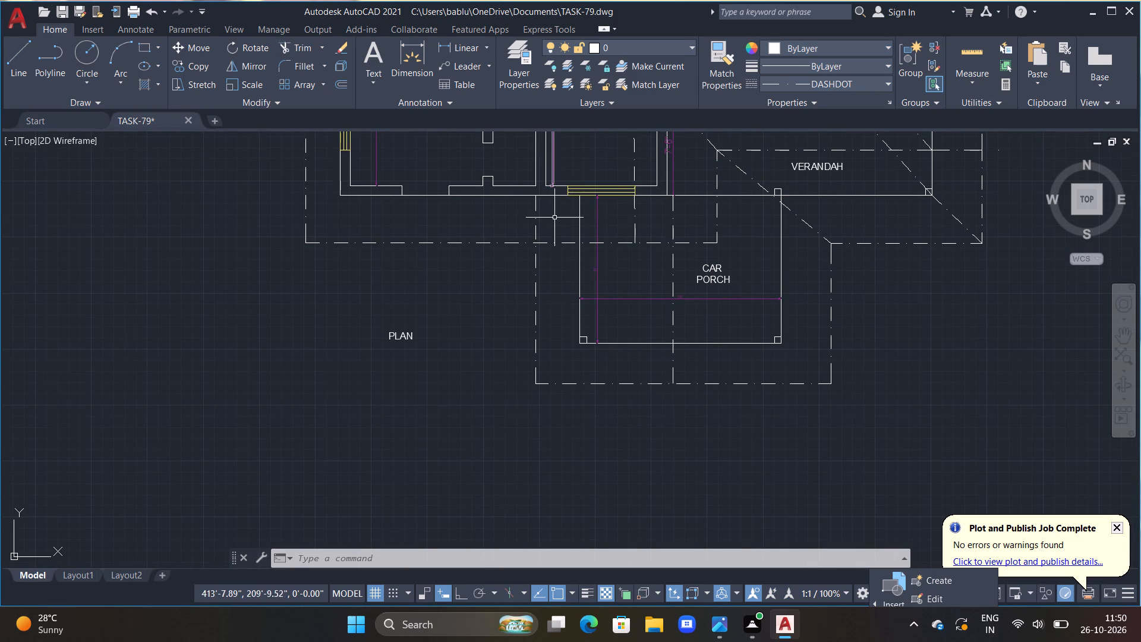
{"action": "middle_click_drag", "start_coordinate": [555, 251], "coordinate": [610, 411]}
{"action": "scroll", "coordinate": [484, 294], "scroll_direction": "down", "scroll_amount": 1}
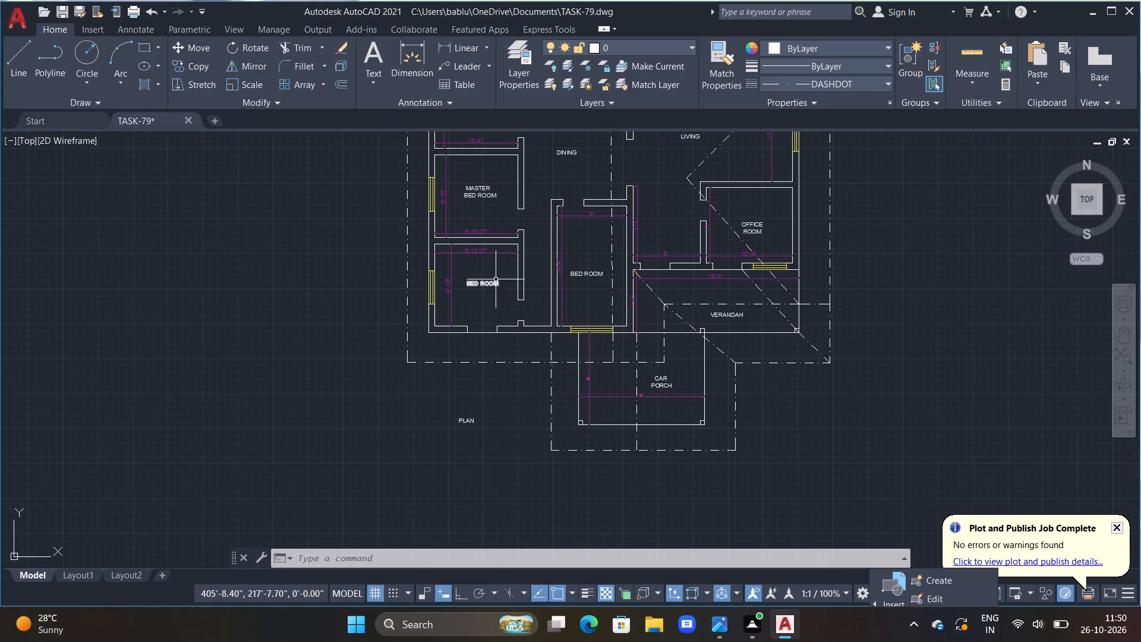
Copy the PLAN label to the empty area west of the floor plan.
{"action": "middle_click_drag", "start_coordinate": [506, 275], "coordinate": [555, 420]}
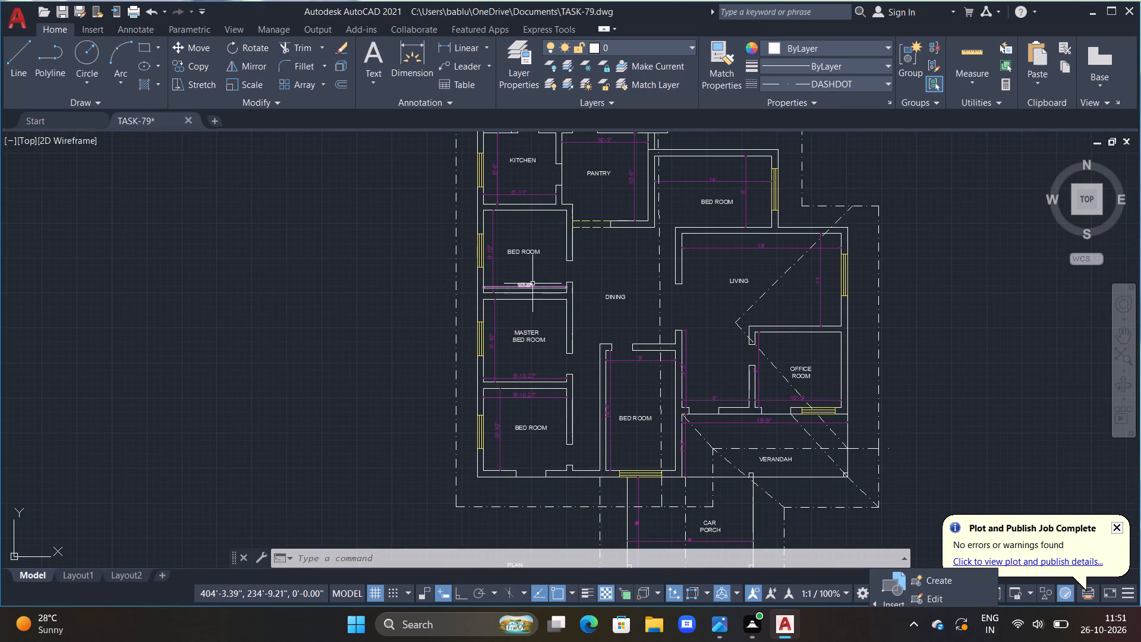
{"action": "middle_click_drag", "start_coordinate": [581, 380], "coordinate": [626, 187]}
{"action": "left_click", "coordinate": [554, 374]}
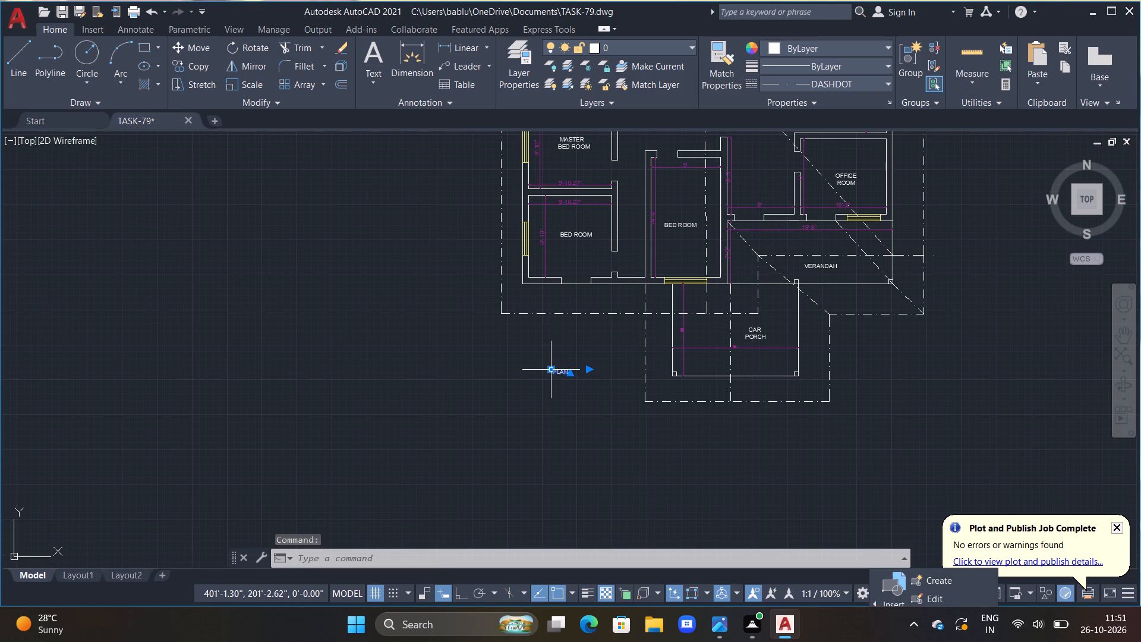
{"action": "type", "text": "CO"}
{"action": "key", "text": "space"}
{"action": "left_click", "coordinate": [554, 372]}
{"action": "left_click_drag", "start_coordinate": [549, 366], "coordinate": [522, 353]}
{"action": "left_click", "coordinate": [370, 288]}
{"action": "key", "text": "Escape"}
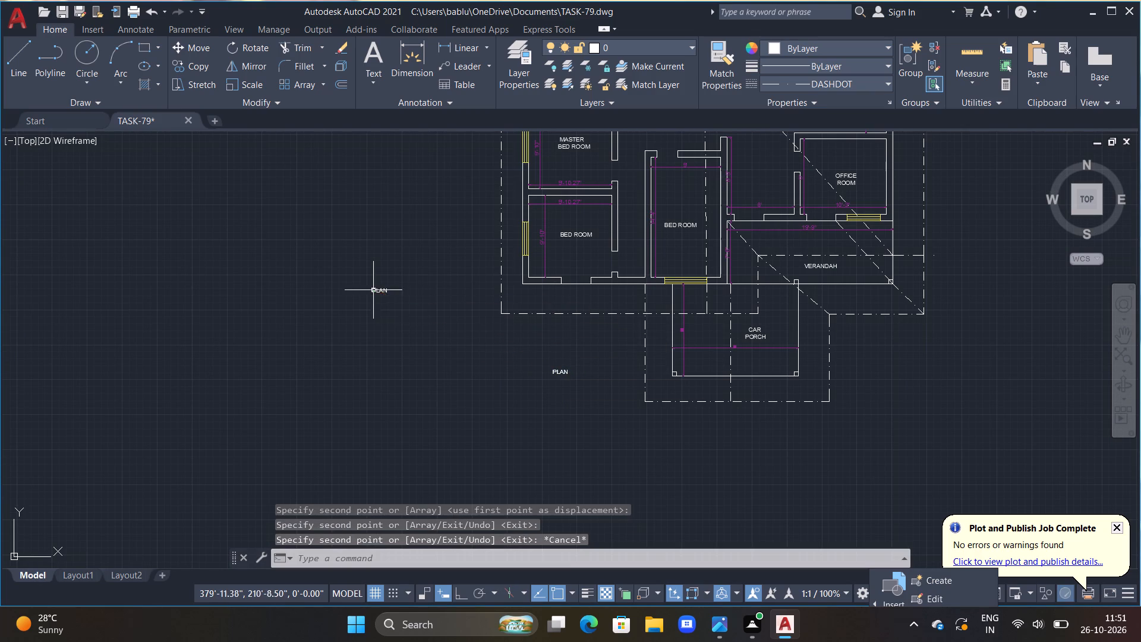
Change the text of the copied PLAN label west of the plan to W2.
{"action": "double_click", "coordinate": [382, 296]}
{"action": "scroll", "coordinate": [383, 296], "scroll_direction": "up", "scroll_amount": 2}
{"action": "double_click", "coordinate": [370, 272]}
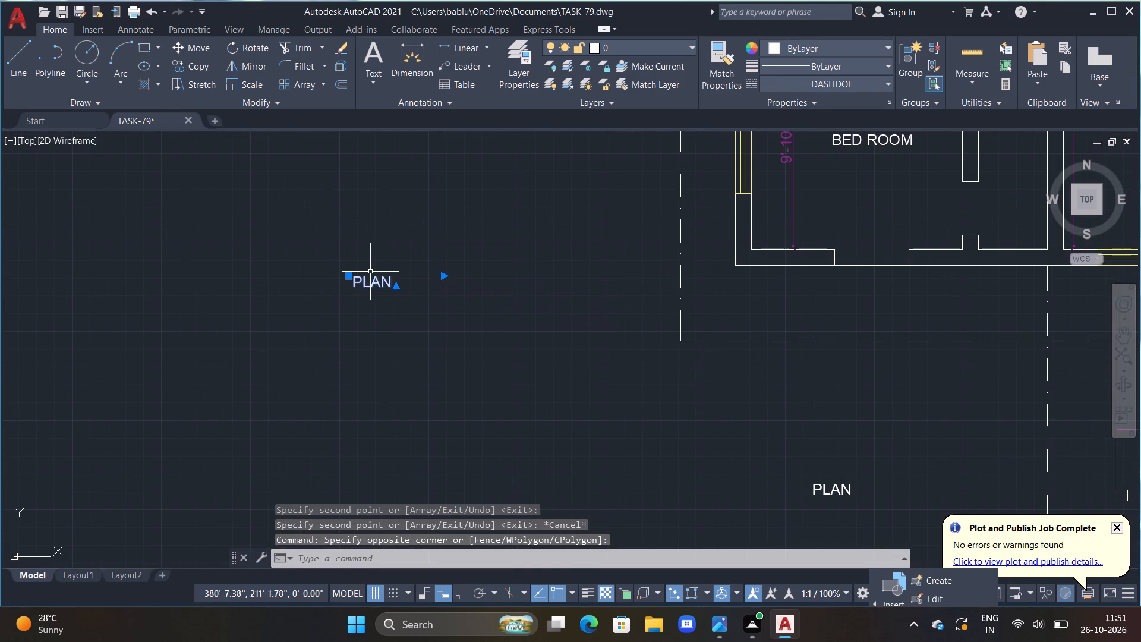
{"action": "scroll", "coordinate": [395, 276], "scroll_direction": "up", "scroll_amount": 1}
{"action": "middle_click_drag", "start_coordinate": [390, 282], "coordinate": [504, 248]}
{"action": "triple_click", "coordinate": [455, 250]}
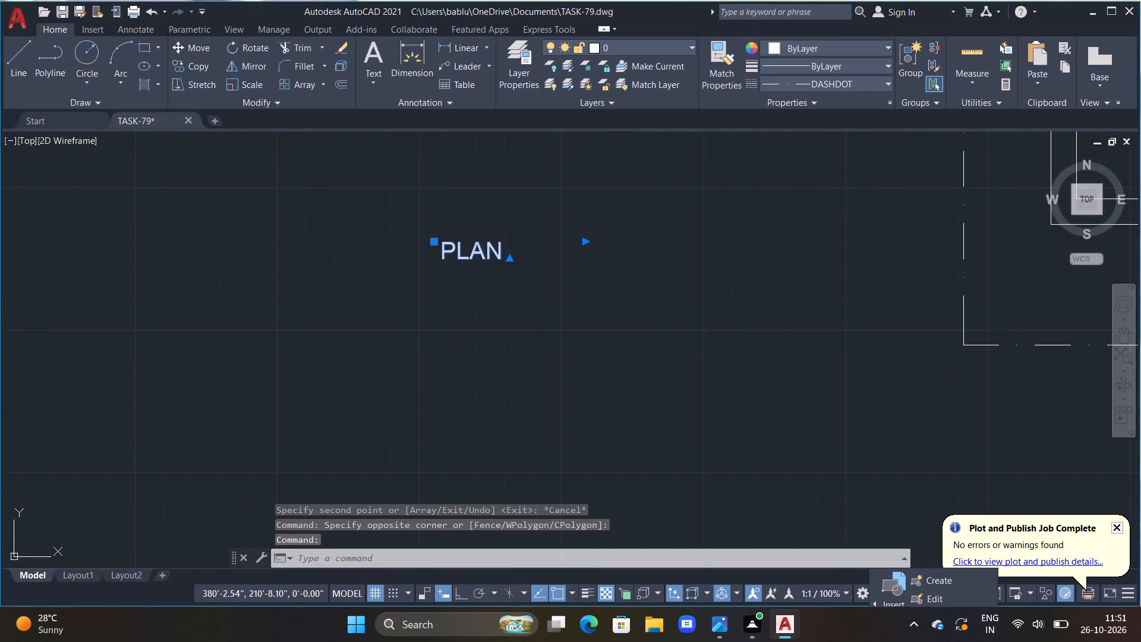
{"action": "left_click", "coordinate": [568, 242]}
{"action": "key", "text": "BackSpace"}
{"action": "key", "text": "BackSpace"}
{"action": "key", "text": "BackSpace"}
{"action": "key", "text": "BackSpace"}
{"action": "key", "text": "BackSpace"}
{"action": "key", "text": "BackSpace"}
{"action": "key", "text": "BackSpace"}
{"action": "key", "text": "BackSpace"}
{"action": "key", "text": "BackSpace"}
{"action": "key", "text": "BackSpace"}
{"action": "key", "text": "BackSpace"}
{"action": "key", "text": "BackSpace"}
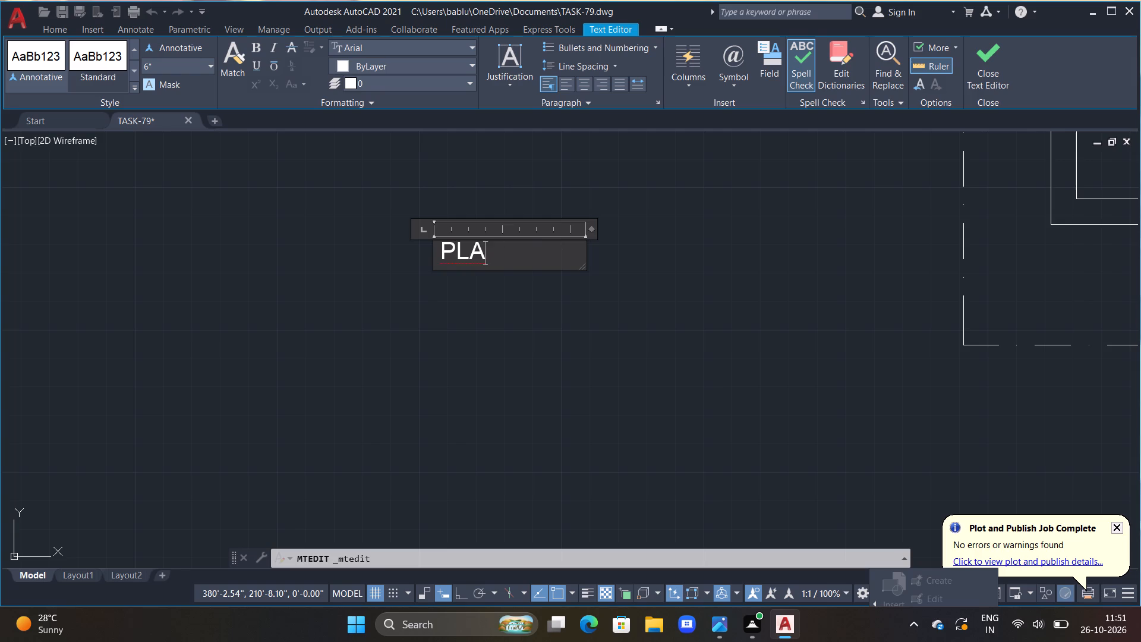
{"action": "type", "text": "W2"}
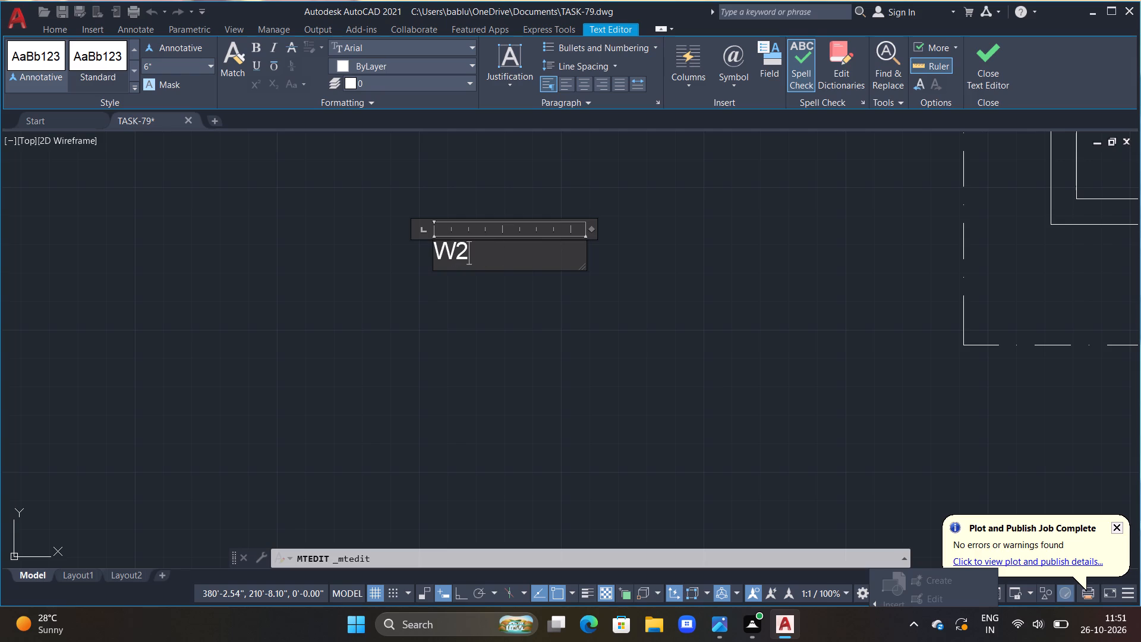
{"action": "left_click", "coordinate": [575, 365]}
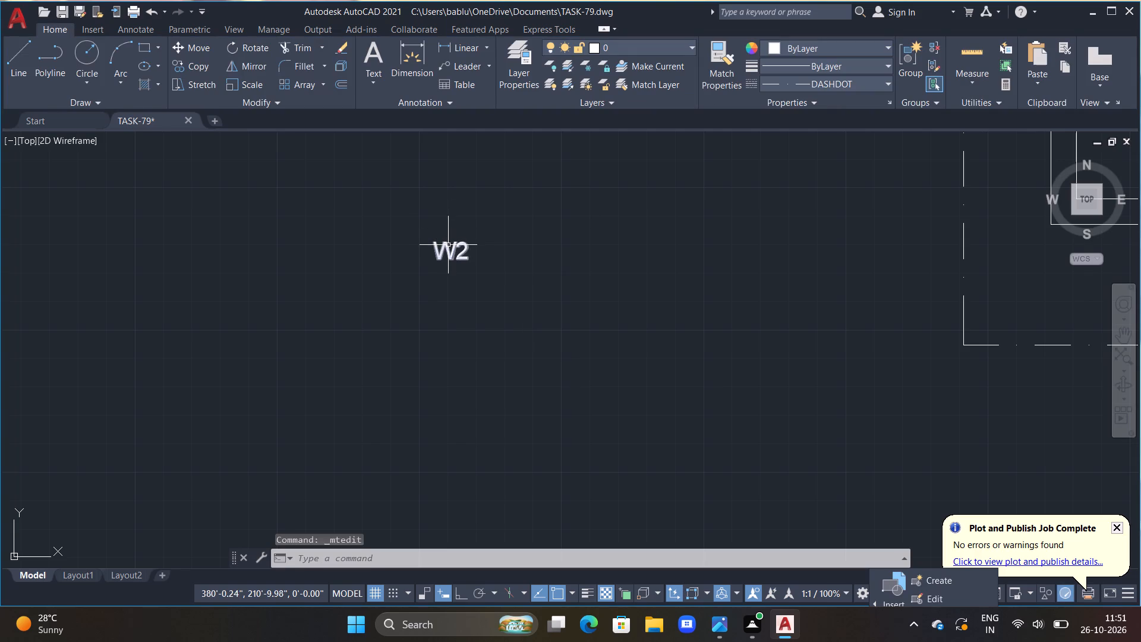
Copy the W2 label a short distance east and change the copy's text to D1.
{"action": "left_click", "coordinate": [448, 245]}
{"action": "type", "text": "CO"}
{"action": "key", "text": "space"}
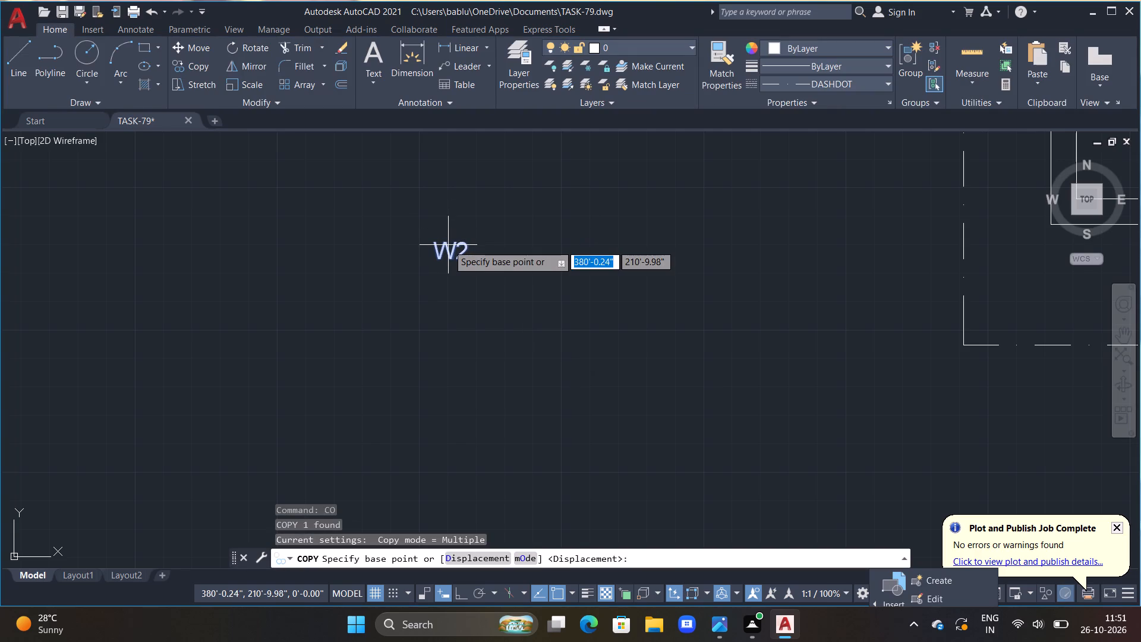
{"action": "left_click", "coordinate": [448, 245]}
{"action": "left_click", "coordinate": [537, 246]}
{"action": "key", "text": "Escape"}
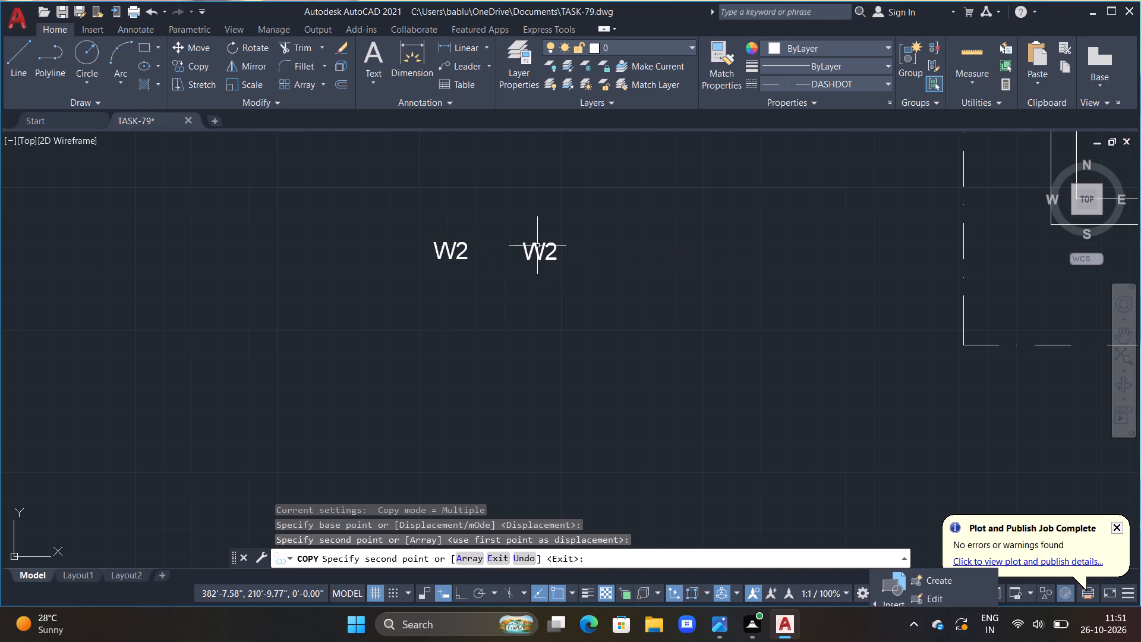
{"action": "double_click", "coordinate": [537, 246]}
{"action": "left_click", "coordinate": [567, 260]}
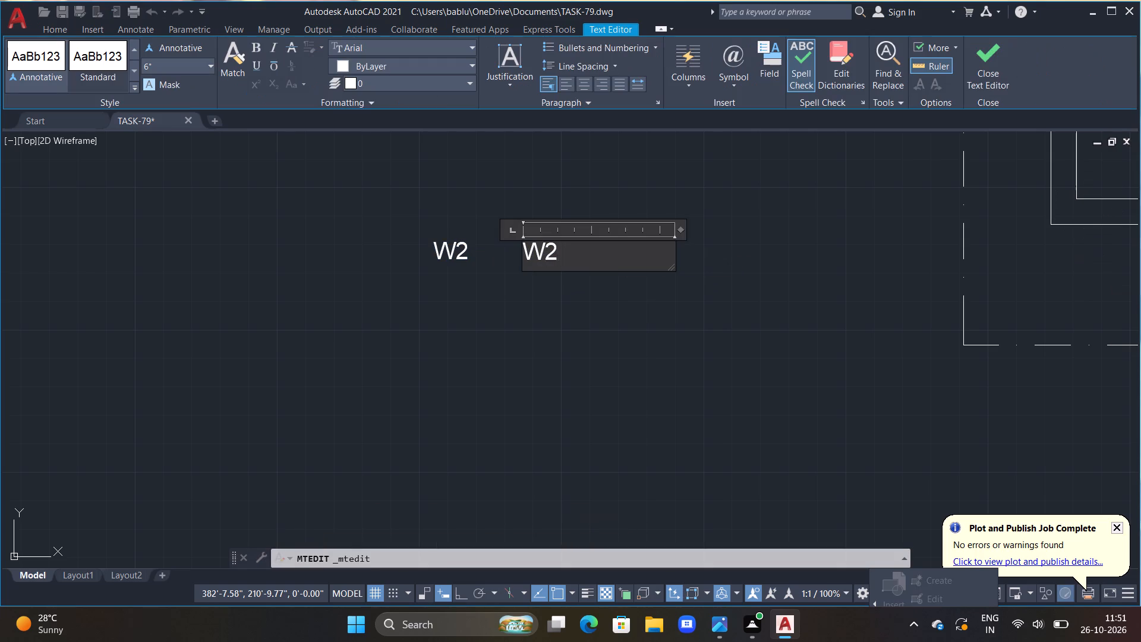
{"action": "key", "text": "BackSpace"}
{"action": "key", "text": "BackSpace"}
{"action": "type", "text": "D1"}
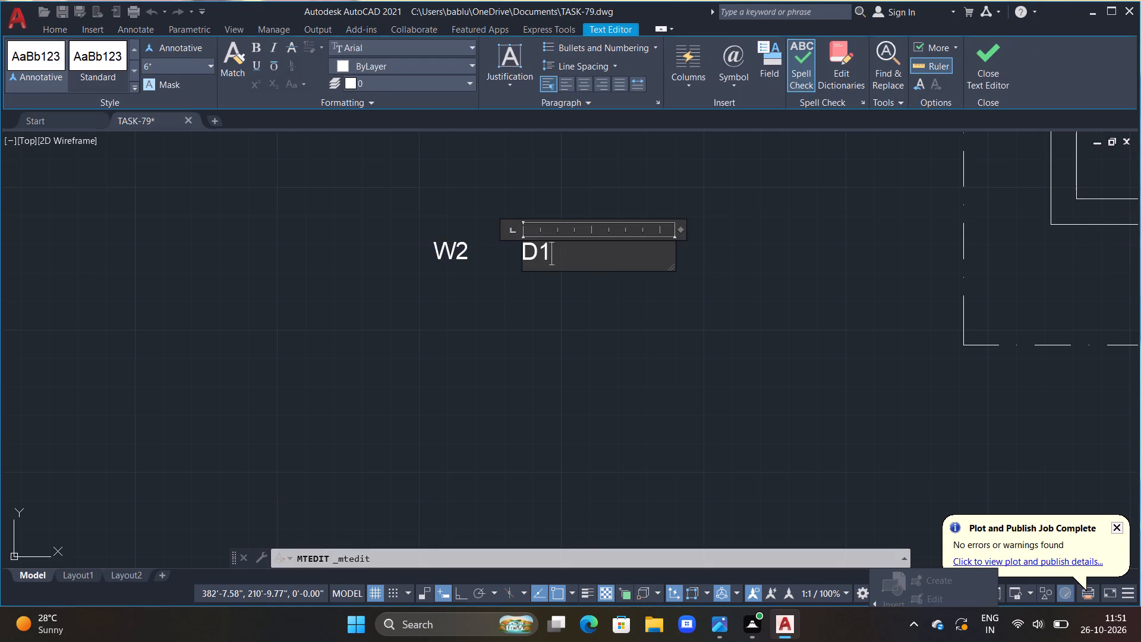
{"action": "left_click", "coordinate": [545, 345]}
Copy the D1 label a short distance east and change the copy's text to D2.
{"action": "left_click", "coordinate": [529, 244]}
{"action": "key", "text": "c"}
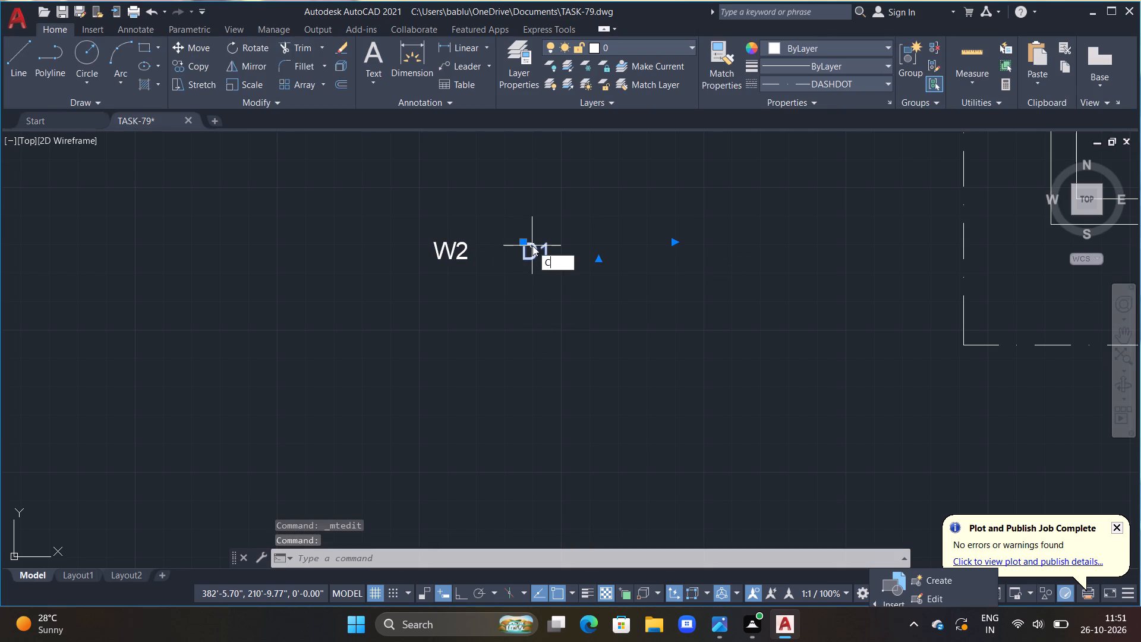
{"action": "type", "text": "O"}
{"action": "key", "text": "space"}
{"action": "left_click", "coordinate": [533, 246]}
{"action": "double_click", "coordinate": [612, 247]}
{"action": "key", "text": "Escape"}
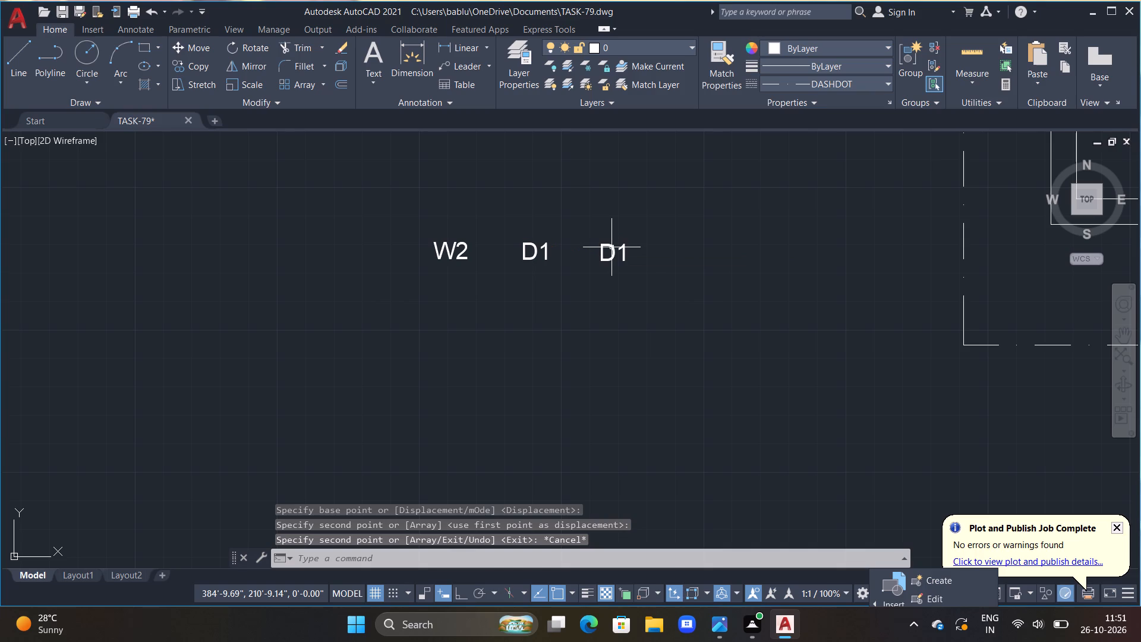
{"action": "double_click", "coordinate": [612, 247]}
{"action": "scroll", "coordinate": [612, 247], "scroll_direction": "up", "scroll_amount": 2}
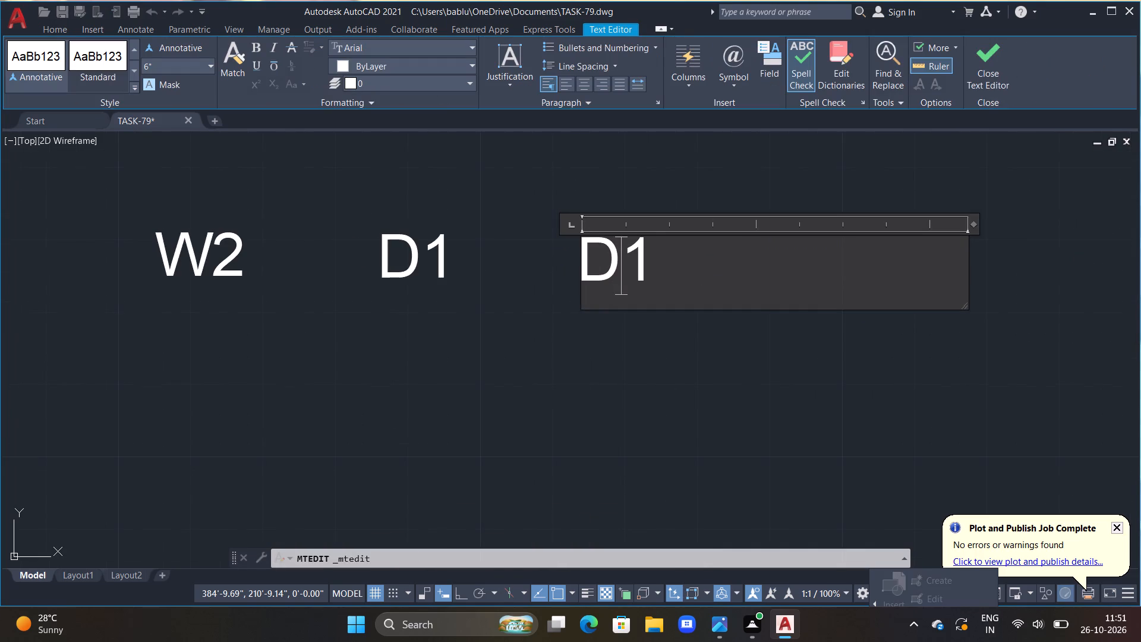
{"action": "left_click", "coordinate": [661, 263]}
{"action": "key", "text": "BackSpace"}
{"action": "key", "text": "2"}
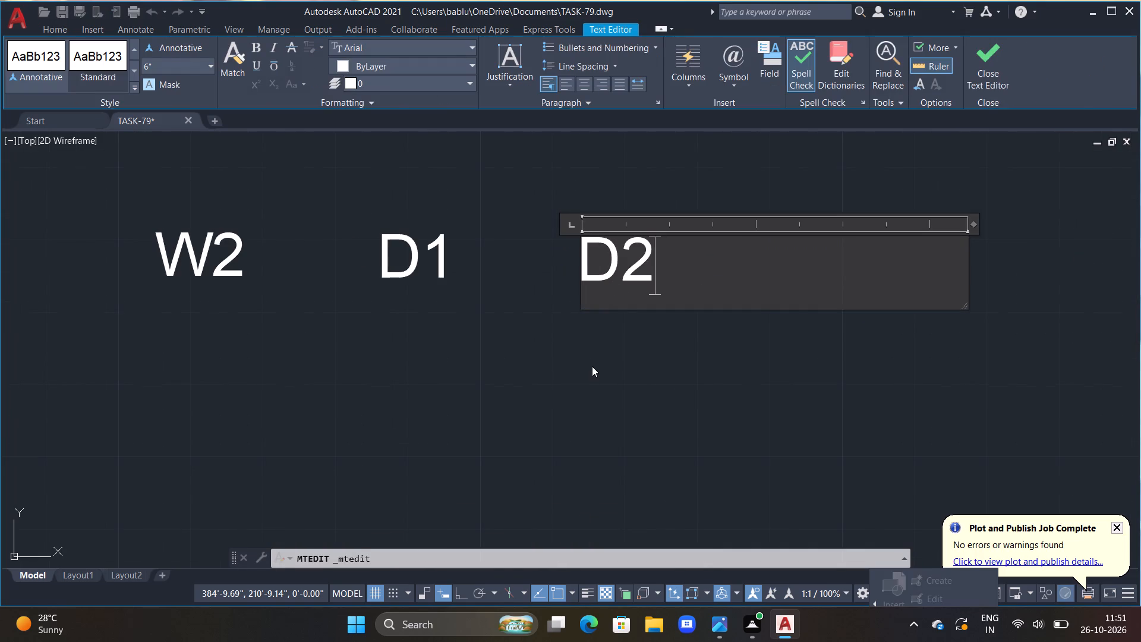
{"action": "left_click", "coordinate": [592, 365]}
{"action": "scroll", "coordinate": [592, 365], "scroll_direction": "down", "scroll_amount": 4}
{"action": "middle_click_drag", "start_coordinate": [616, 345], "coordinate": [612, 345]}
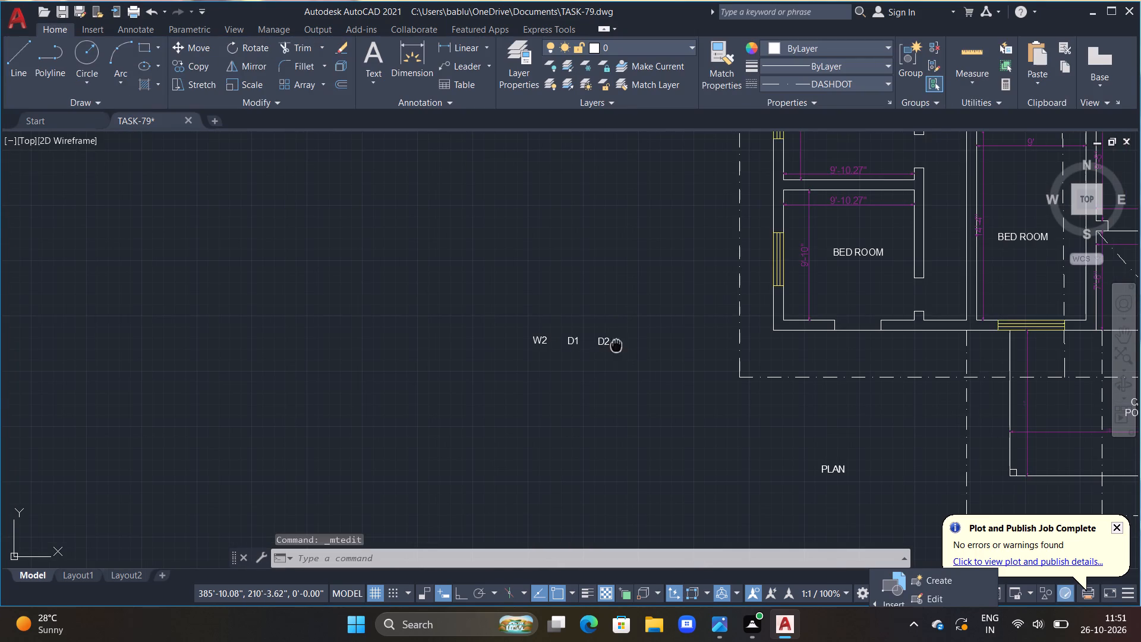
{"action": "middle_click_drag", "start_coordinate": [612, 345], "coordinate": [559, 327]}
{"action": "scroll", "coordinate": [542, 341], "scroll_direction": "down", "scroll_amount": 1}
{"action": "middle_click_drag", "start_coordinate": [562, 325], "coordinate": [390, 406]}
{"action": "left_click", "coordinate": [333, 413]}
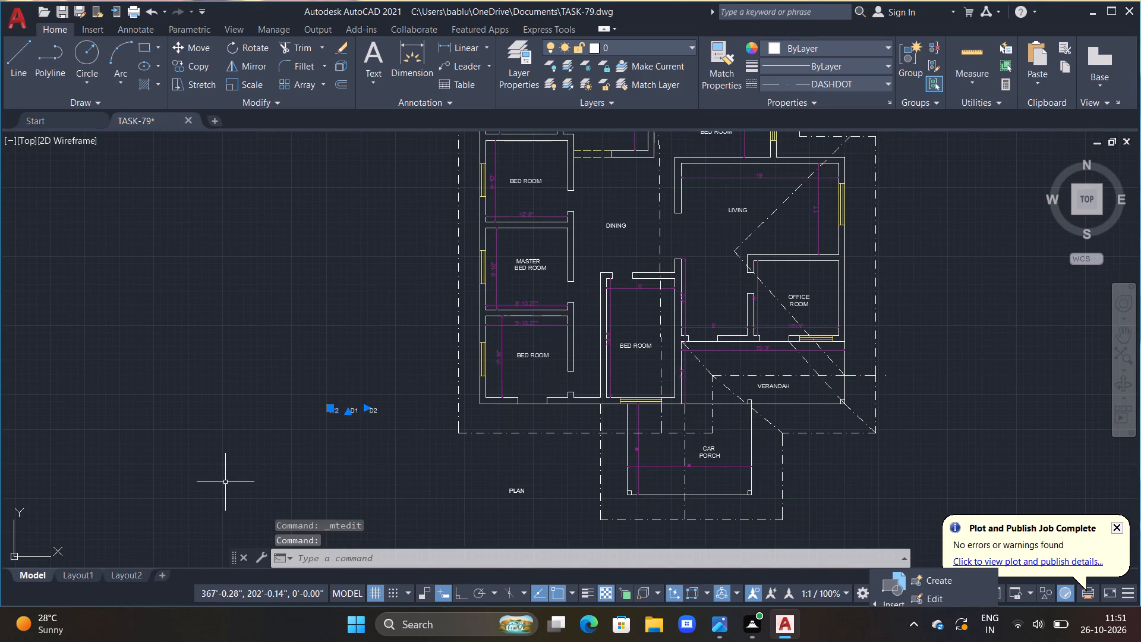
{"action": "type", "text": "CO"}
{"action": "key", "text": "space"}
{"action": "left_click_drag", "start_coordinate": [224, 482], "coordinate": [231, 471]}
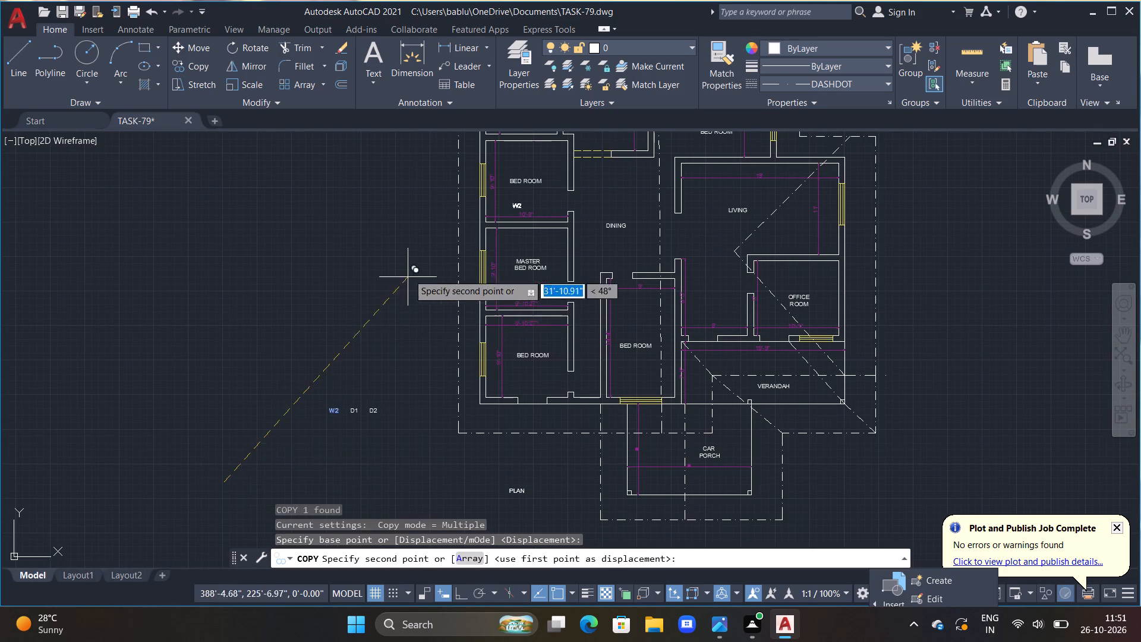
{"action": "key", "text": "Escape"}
Copy the W2 label to just outside the west windows of the southwest BED ROOM and the MASTER BED ROOM.
{"action": "scroll", "coordinate": [355, 272], "scroll_direction": "down", "scroll_amount": 2}
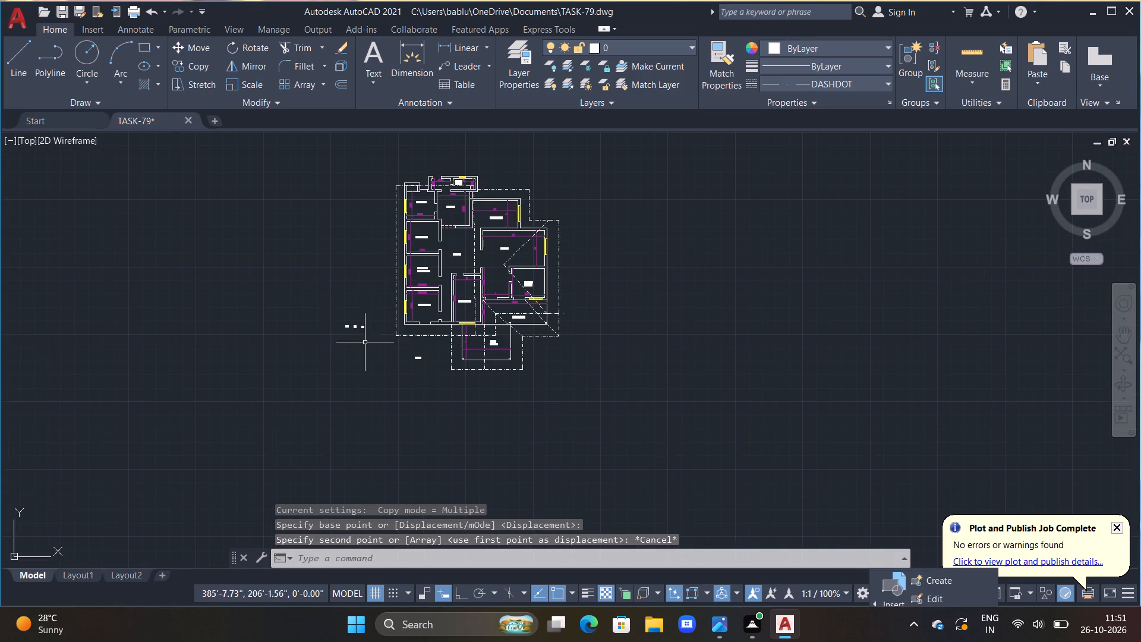
{"action": "middle_click_drag", "start_coordinate": [376, 353], "coordinate": [421, 407]}
{"action": "scroll", "coordinate": [414, 406], "scroll_direction": "up", "scroll_amount": 2}
{"action": "left_click", "coordinate": [355, 344]}
{"action": "type", "text": "CO"}
{"action": "key", "text": "space"}
{"action": "left_click", "coordinate": [355, 343]}
{"action": "scroll", "coordinate": [488, 295], "scroll_direction": "up", "scroll_amount": 1}
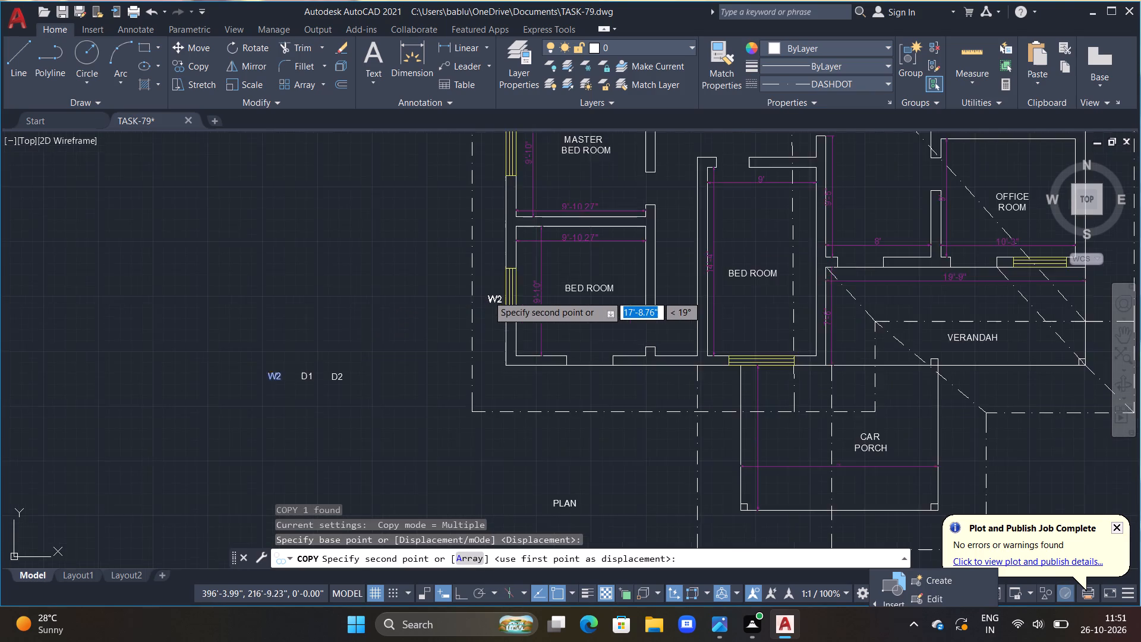
{"action": "scroll", "coordinate": [488, 296], "scroll_direction": "up", "scroll_amount": 2}
{"action": "left_click", "coordinate": [486, 296]}
{"action": "scroll", "coordinate": [482, 191], "scroll_direction": "down", "scroll_amount": 2}
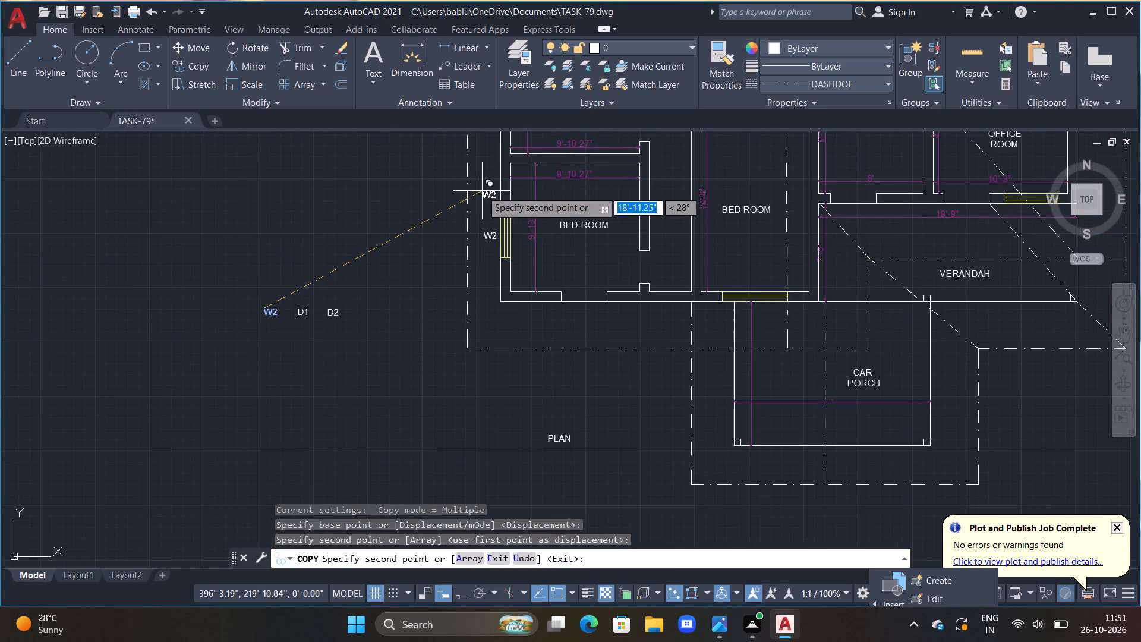
{"action": "middle_click_drag", "start_coordinate": [482, 191], "coordinate": [459, 405]}
{"action": "scroll", "coordinate": [455, 308], "scroll_direction": "up", "scroll_amount": 4}
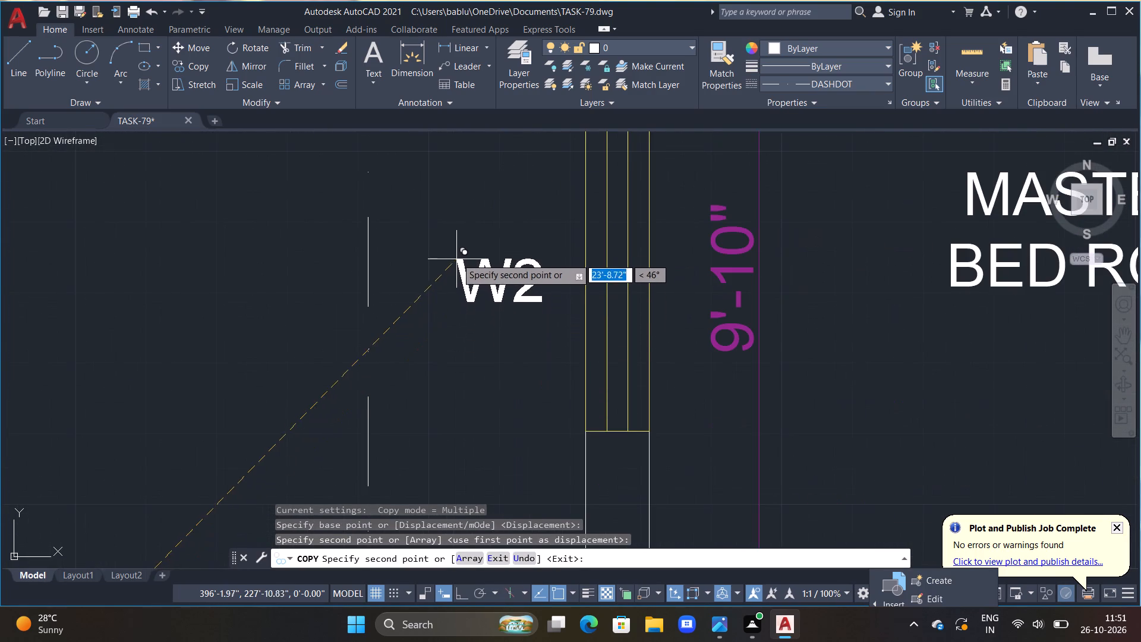
{"action": "left_click", "coordinate": [460, 241]}
Place further W2 copies outside the west windows of the BED ROOM north of the MASTER BED ROOM and the KITCHEN.
{"action": "scroll", "coordinate": [460, 240], "scroll_direction": "down", "scroll_amount": 2}
{"action": "scroll", "coordinate": [465, 179], "scroll_direction": "down", "scroll_amount": 2}
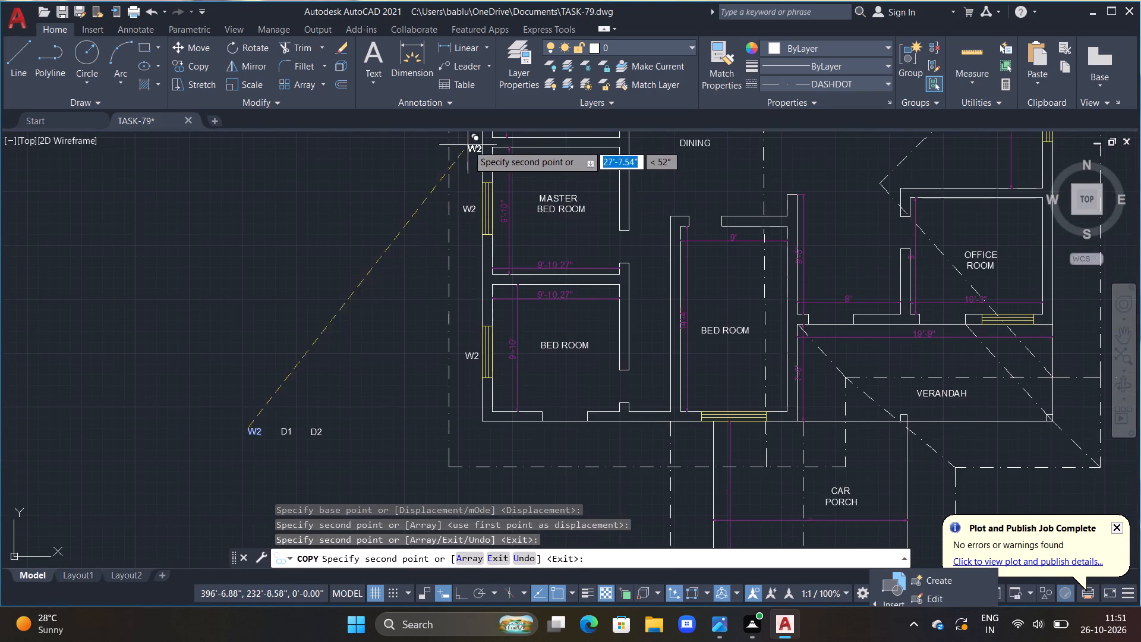
{"action": "middle_click_drag", "start_coordinate": [468, 147], "coordinate": [464, 431]}
{"action": "scroll", "coordinate": [464, 350], "scroll_direction": "up", "scroll_amount": 2}
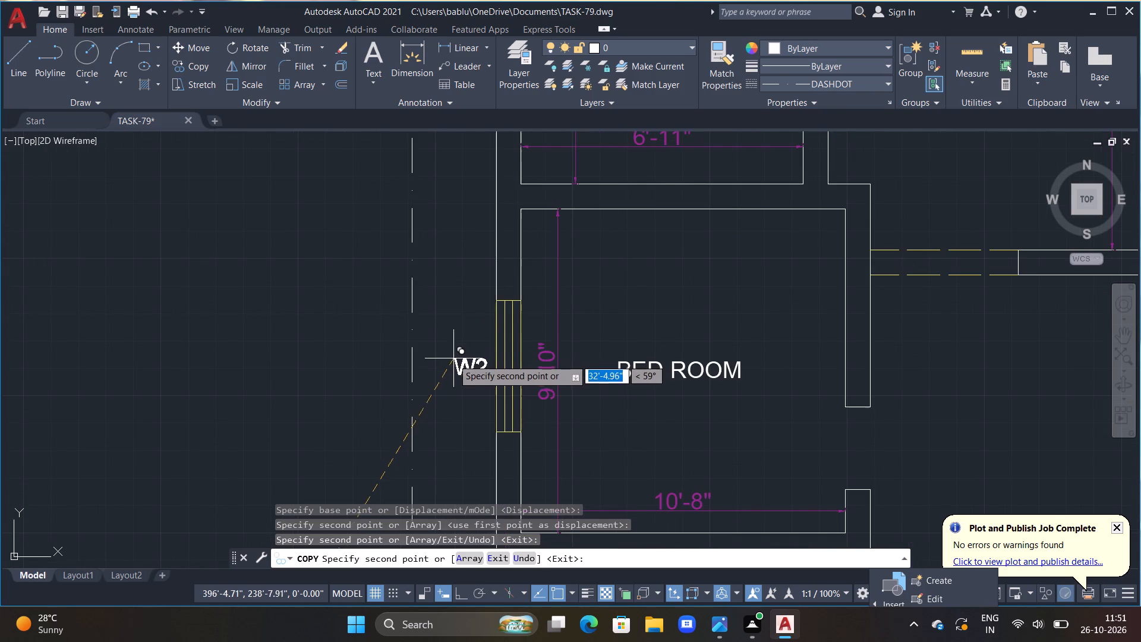
{"action": "left_click", "coordinate": [452, 361]}
{"action": "scroll", "coordinate": [439, 117], "scroll_direction": "down", "scroll_amount": 2}
{"action": "middle_click_drag", "start_coordinate": [450, 186], "coordinate": [443, 345]}
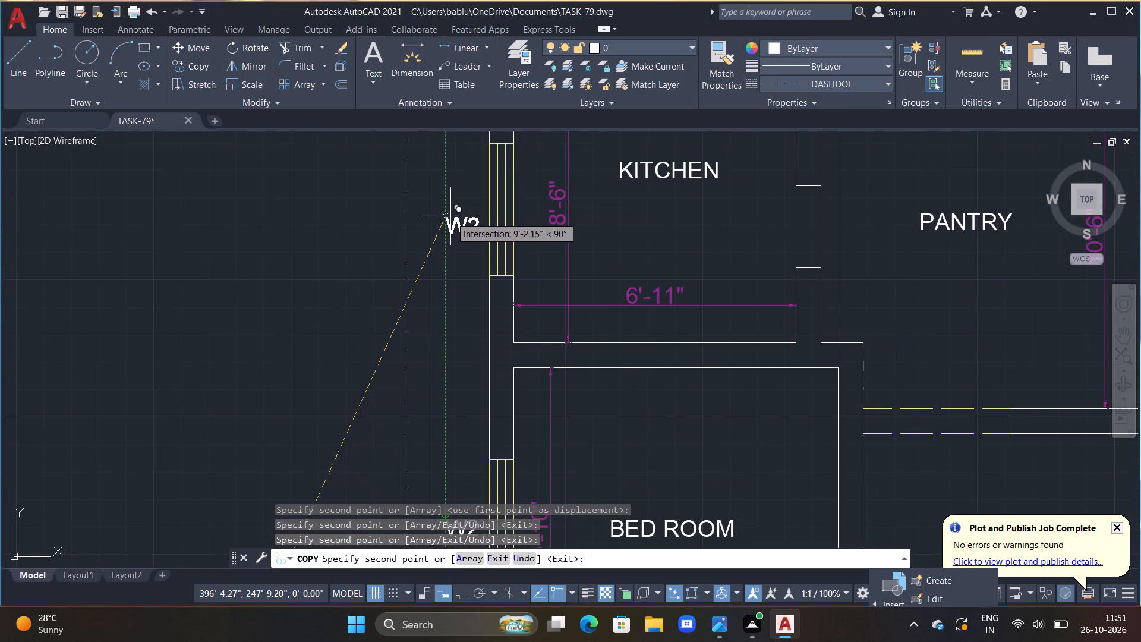
{"action": "double_click", "coordinate": [447, 191]}
Place a W2 copy just inside the south window of the BED ROOM adjoining the CAR PORCH.
{"action": "scroll", "coordinate": [447, 210], "scroll_direction": "down", "scroll_amount": 2}
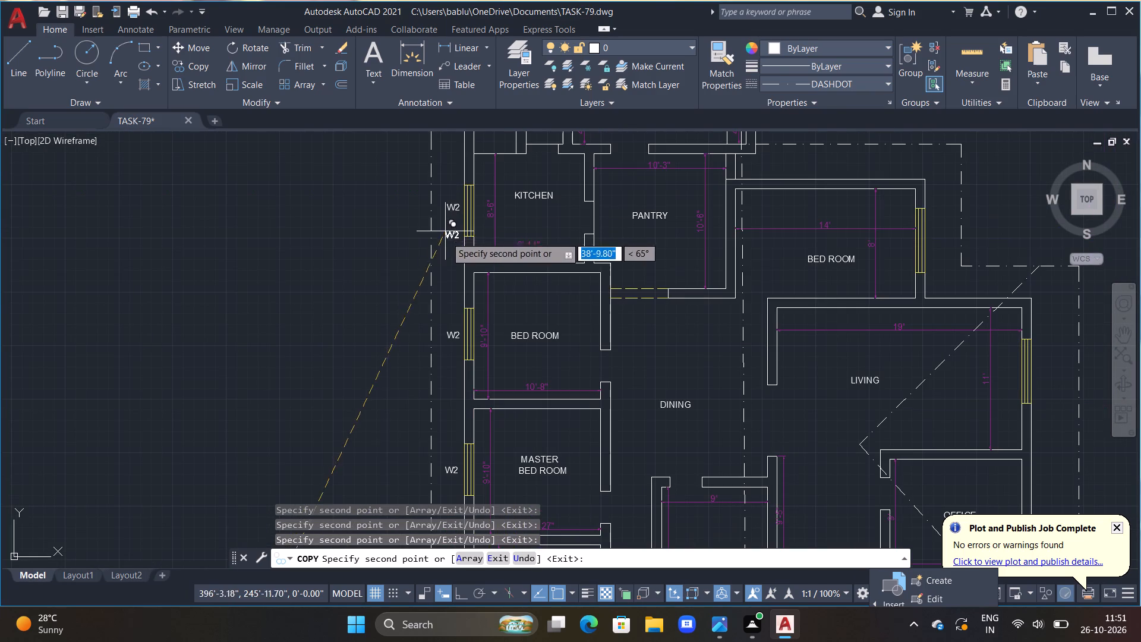
{"action": "scroll", "coordinate": [569, 276], "scroll_direction": "down", "scroll_amount": 1}
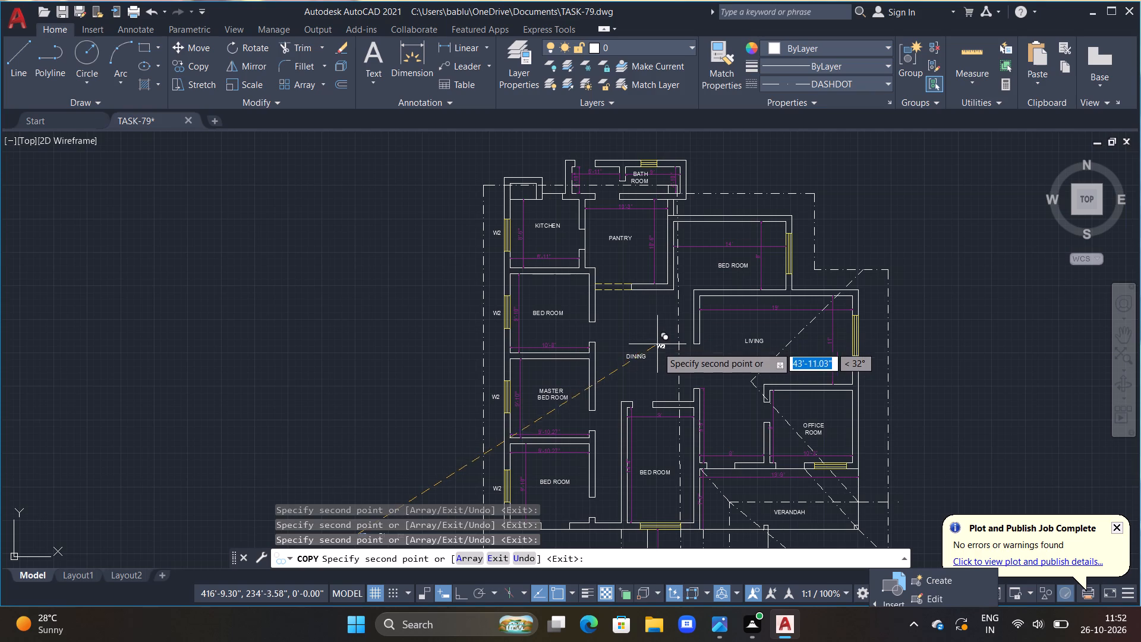
{"action": "middle_click_drag", "start_coordinate": [663, 379], "coordinate": [626, 282]}
{"action": "middle_click_drag", "start_coordinate": [617, 436], "coordinate": [671, 339]}
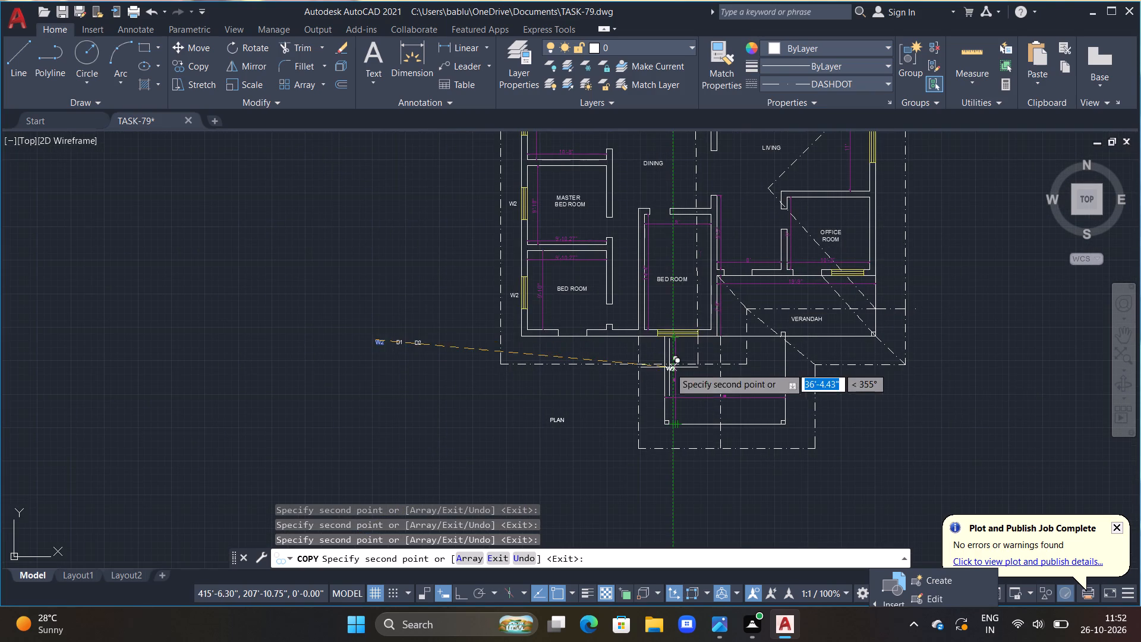
{"action": "scroll", "coordinate": [675, 364], "scroll_direction": "up", "scroll_amount": 1}
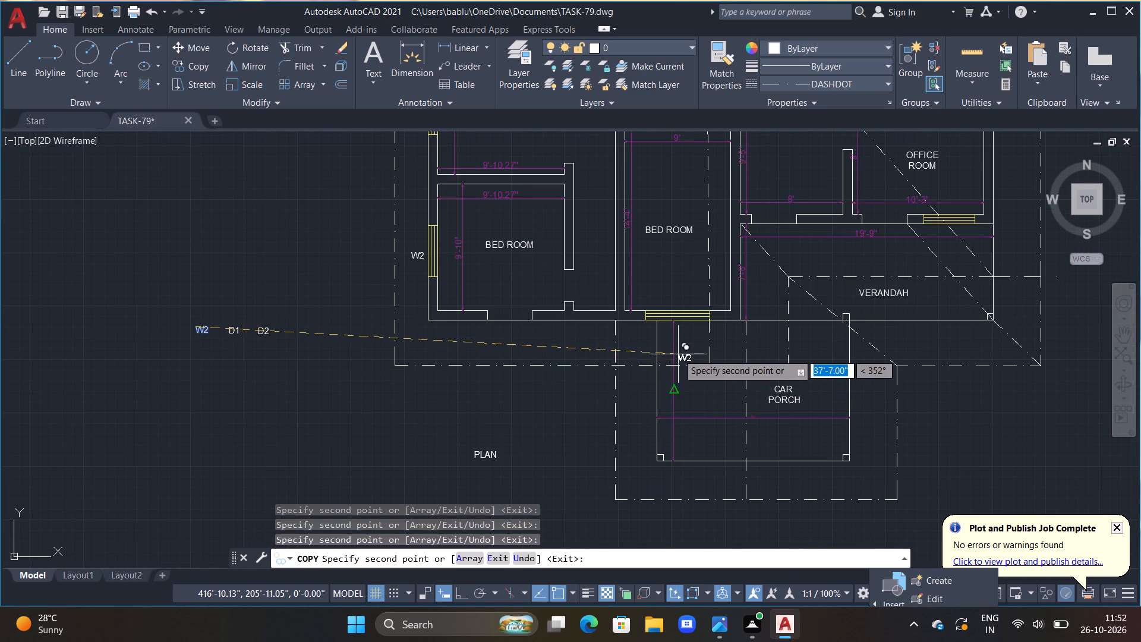
{"action": "scroll", "coordinate": [671, 335], "scroll_direction": "up", "scroll_amount": 3}
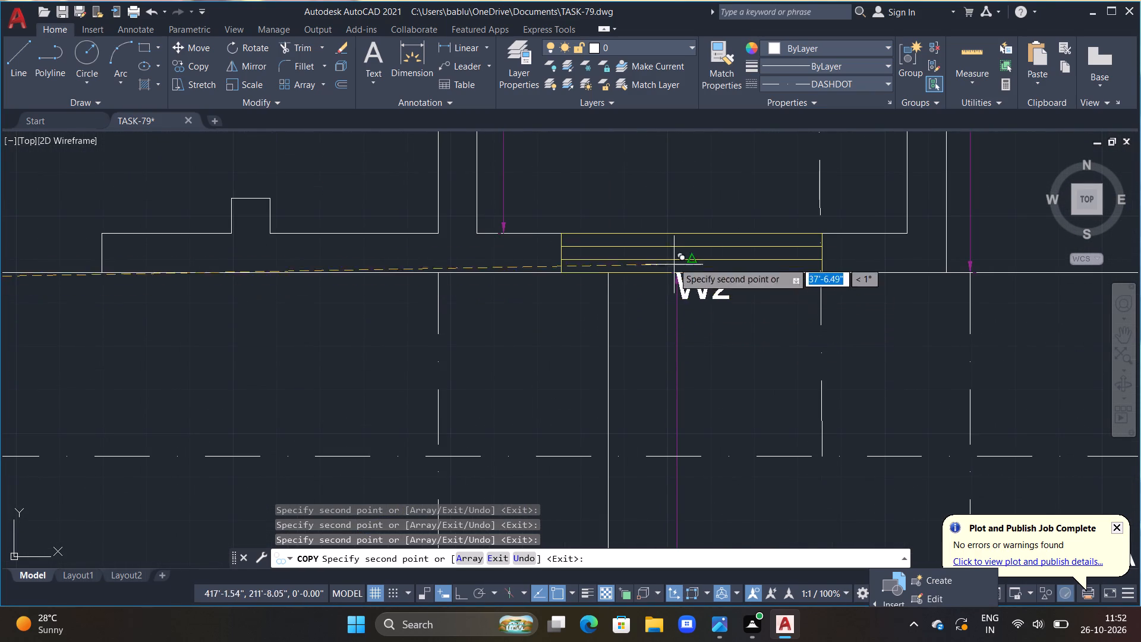
{"action": "left_click", "coordinate": [663, 196]}
Place a W2 copy just inside the OFFICE ROOM's south window, below the 10'-3" dimension.
{"action": "scroll", "coordinate": [678, 202], "scroll_direction": "down", "scroll_amount": 3}
{"action": "scroll", "coordinate": [780, 200], "scroll_direction": "down", "scroll_amount": 1}
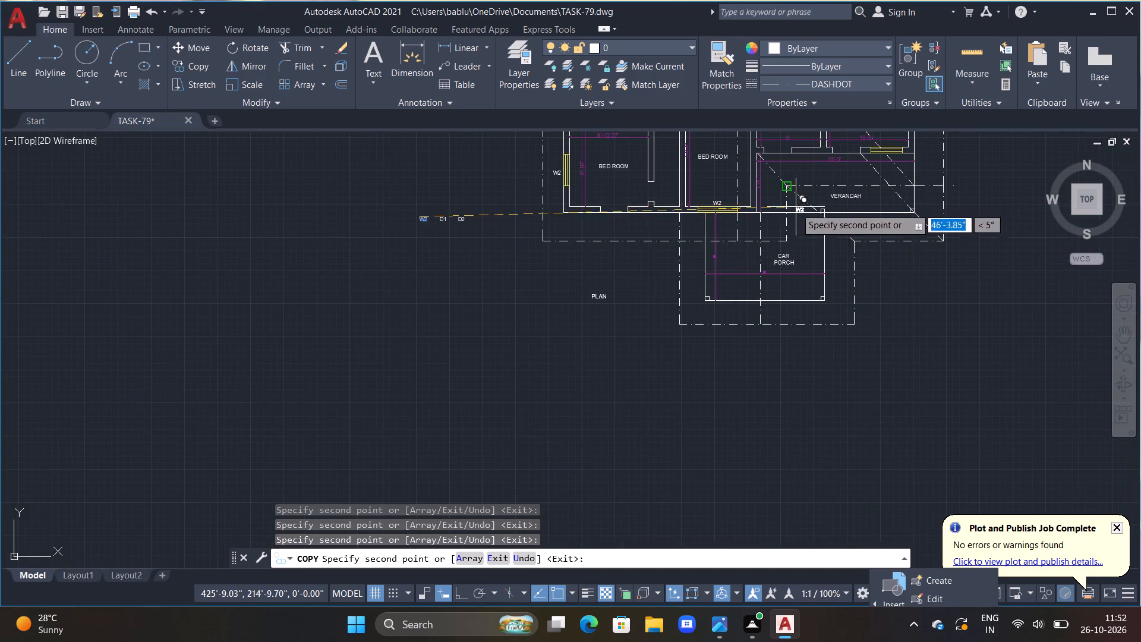
{"action": "middle_click_drag", "start_coordinate": [795, 217], "coordinate": [650, 348]}
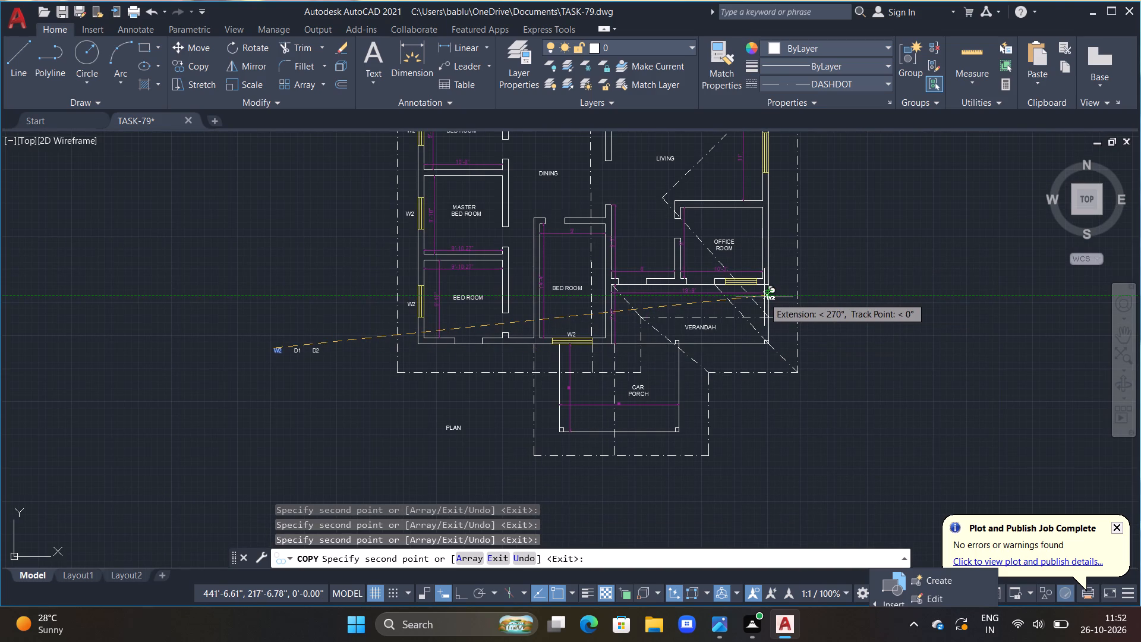
{"action": "scroll", "coordinate": [745, 284], "scroll_direction": "up", "scroll_amount": 4}
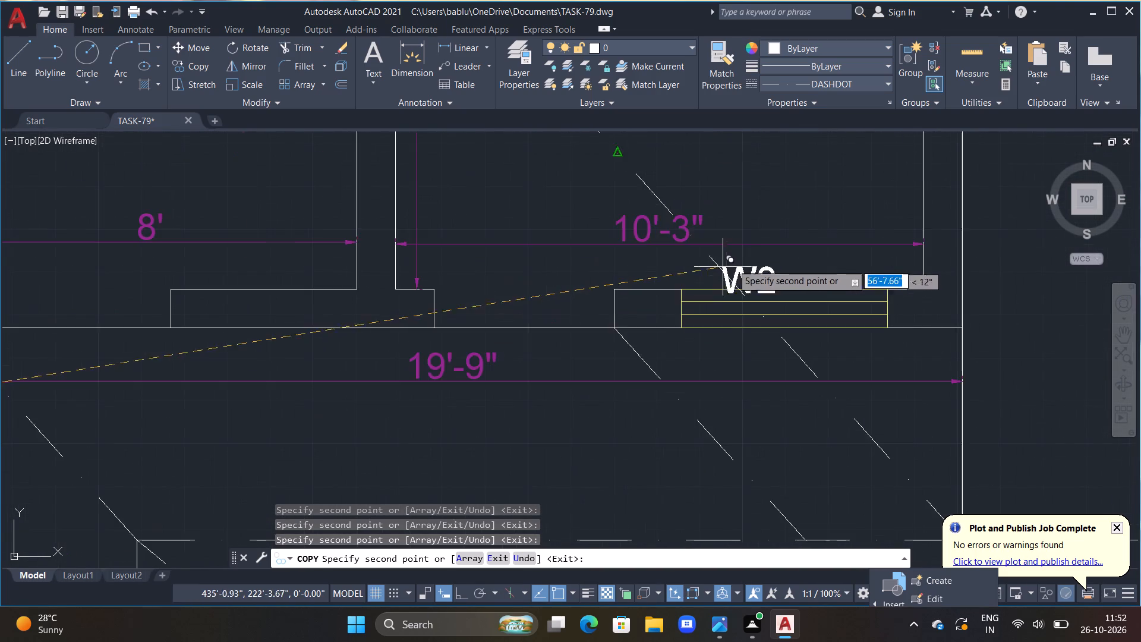
{"action": "scroll", "coordinate": [756, 254], "scroll_direction": "up", "scroll_amount": 2}
{"action": "double_click", "coordinate": [728, 263]}
{"action": "scroll", "coordinate": [728, 262], "scroll_direction": "down", "scroll_amount": 3}
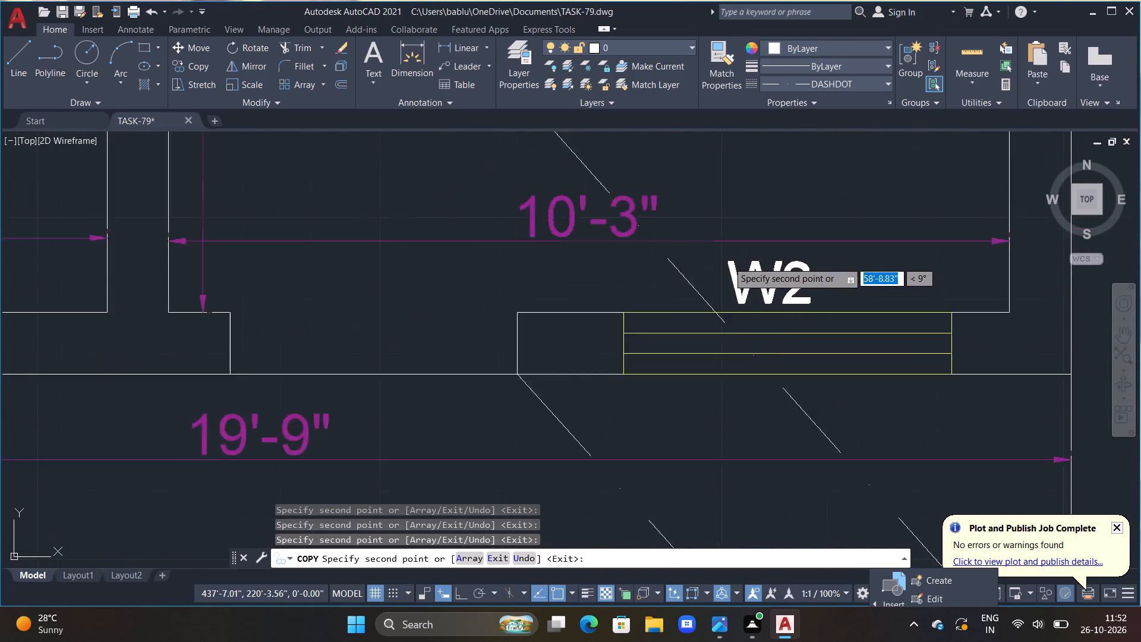
Place W2 copies just inside the LIVING room's east window and just outside the east window of the BED ROOM north of it.
{"action": "scroll", "coordinate": [766, 208], "scroll_direction": "down", "scroll_amount": 2}
{"action": "middle_click_drag", "start_coordinate": [763, 210], "coordinate": [718, 359]}
{"action": "middle_click_drag", "start_coordinate": [739, 223], "coordinate": [708, 327]}
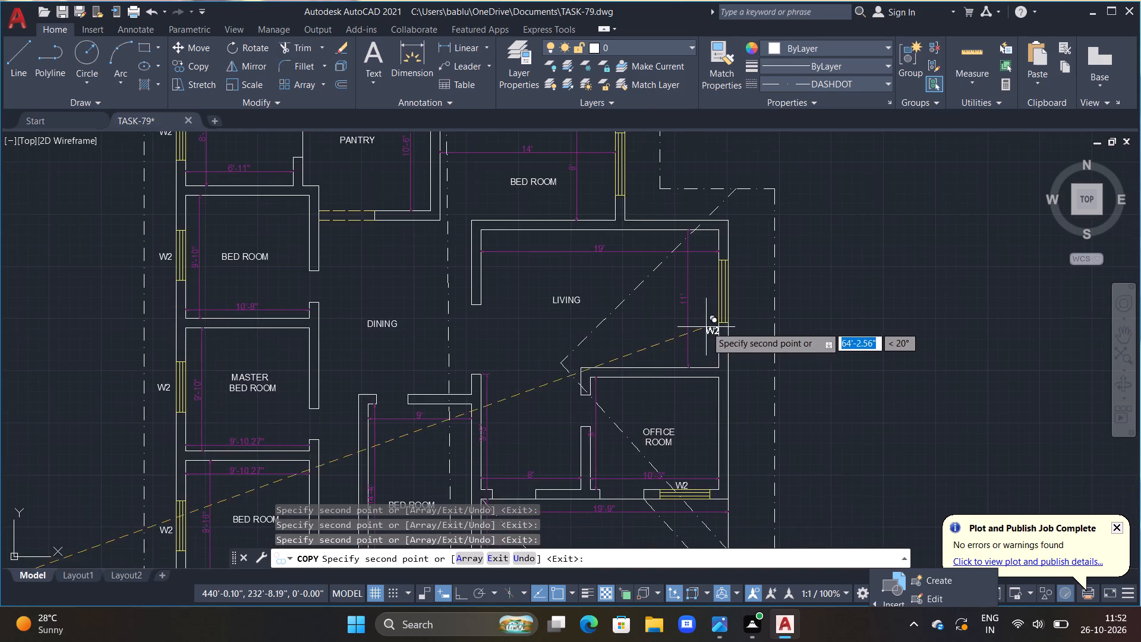
{"action": "scroll", "coordinate": [702, 314], "scroll_direction": "up", "scroll_amount": 1}
{"action": "left_click", "coordinate": [702, 278]}
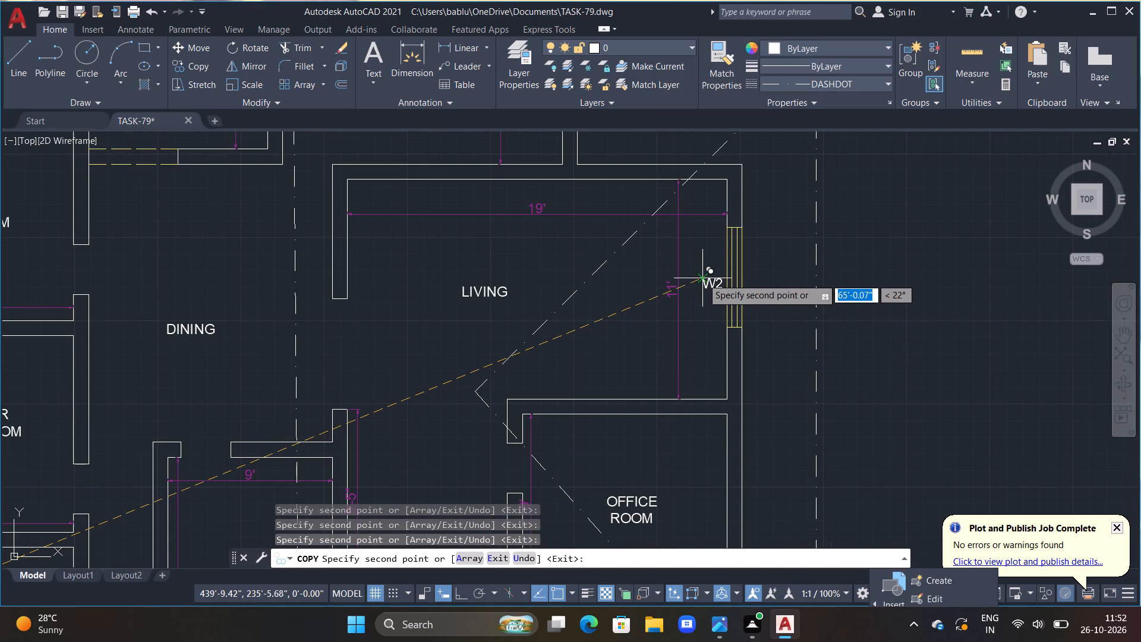
{"action": "scroll", "coordinate": [689, 272], "scroll_direction": "down", "scroll_amount": 3}
{"action": "scroll", "coordinate": [670, 228], "scroll_direction": "up", "scroll_amount": 3}
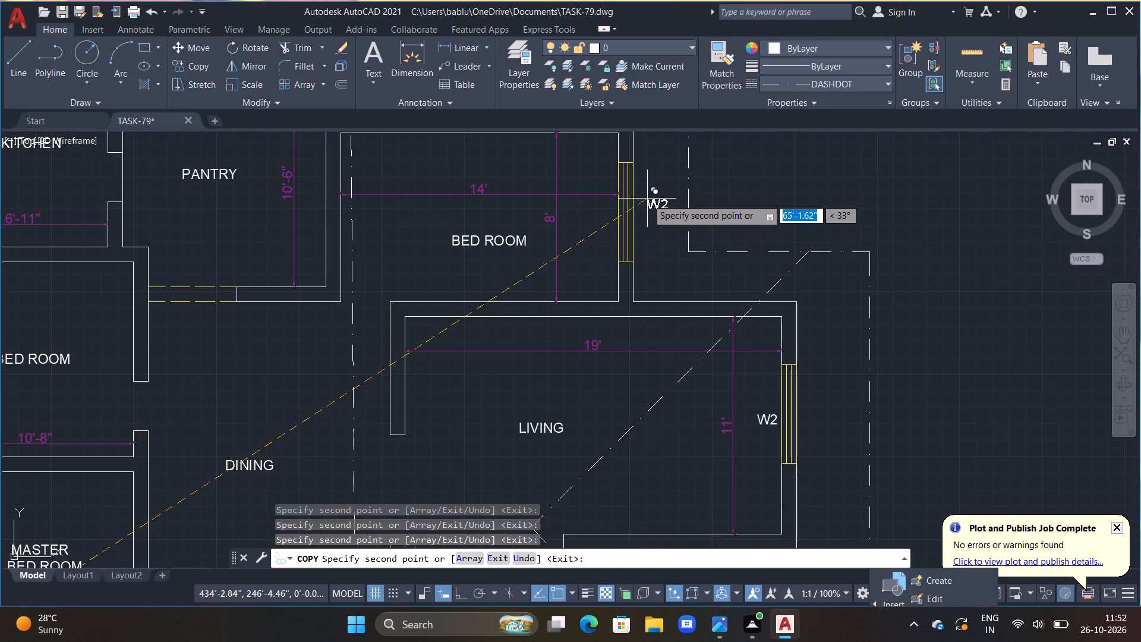
{"action": "double_click", "coordinate": [647, 199]}
{"action": "key", "text": "Escape"}
Change the label outside the east window of the BED ROOM north of the LIVING room to W1.
{"action": "double_click", "coordinate": [653, 209]}
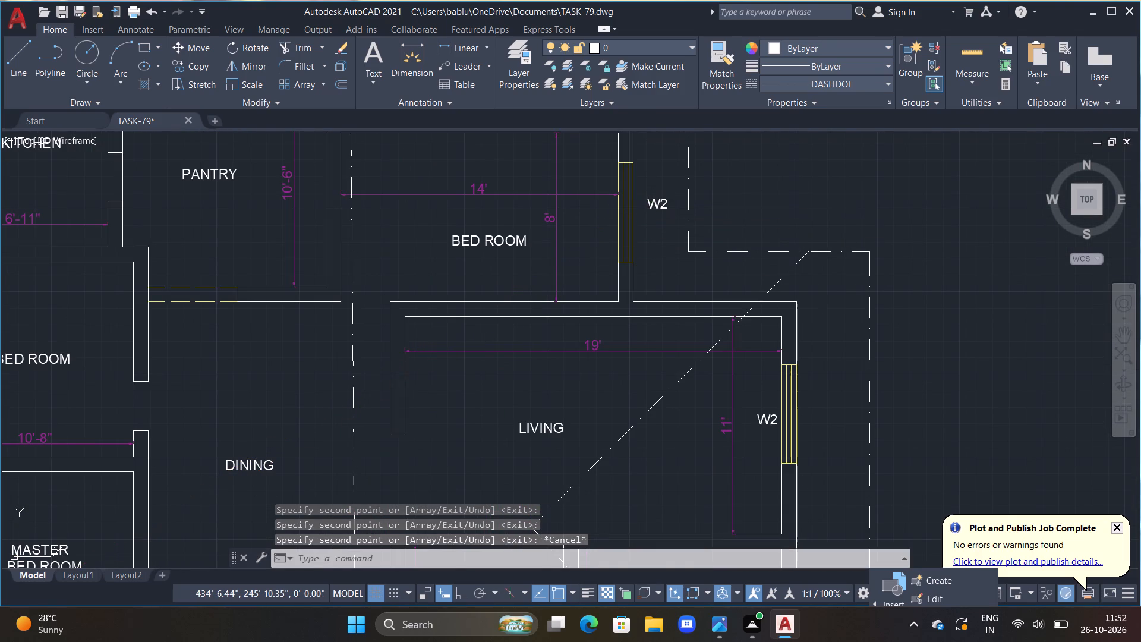
{"action": "scroll", "coordinate": [653, 209], "scroll_direction": "up", "scroll_amount": 3}
{"action": "left_click", "coordinate": [682, 210]}
{"action": "key", "text": "BackSpace"}
{"action": "key", "text": "BackSpace"}
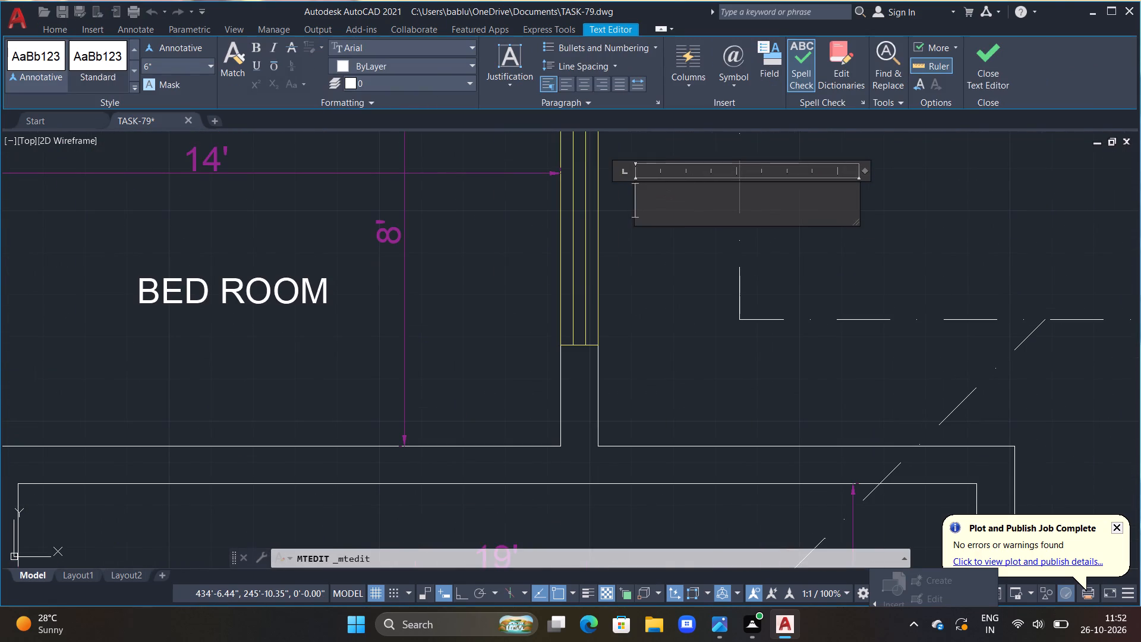
{"action": "key", "text": "BackSpace"}
{"action": "type", "text": "W1"}
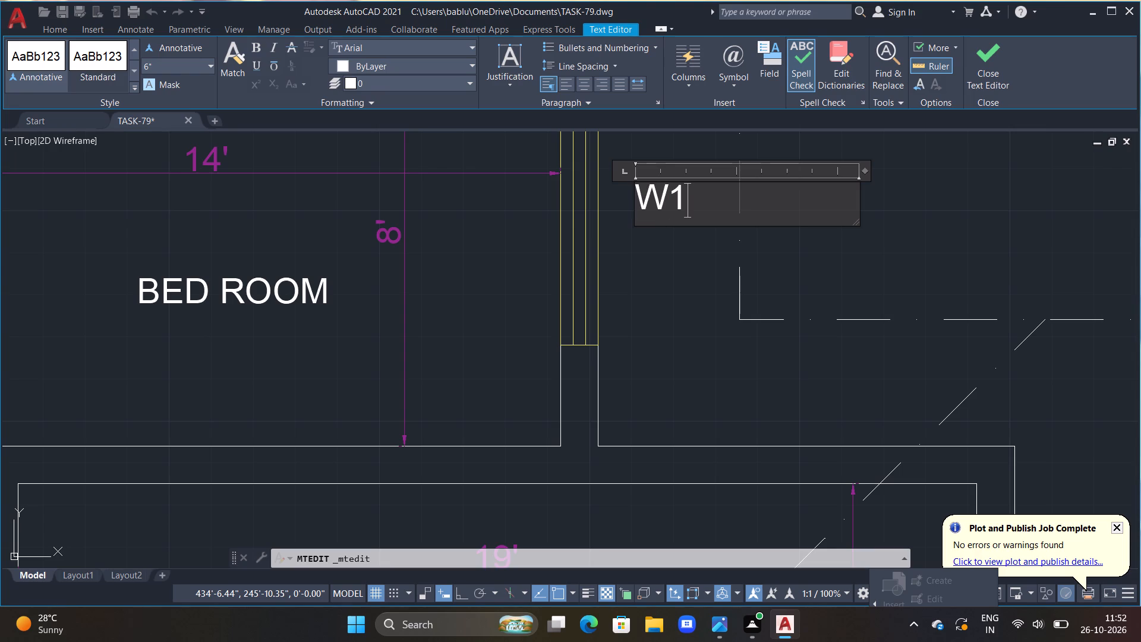
{"action": "left_click", "coordinate": [661, 259]}
Shorten the label at the LIVING room's east window to W.
{"action": "scroll", "coordinate": [661, 262], "scroll_direction": "down", "scroll_amount": 2}
{"action": "scroll", "coordinate": [665, 329], "scroll_direction": "down", "scroll_amount": 2}
{"action": "middle_click_drag", "start_coordinate": [671, 378], "coordinate": [614, 241]}
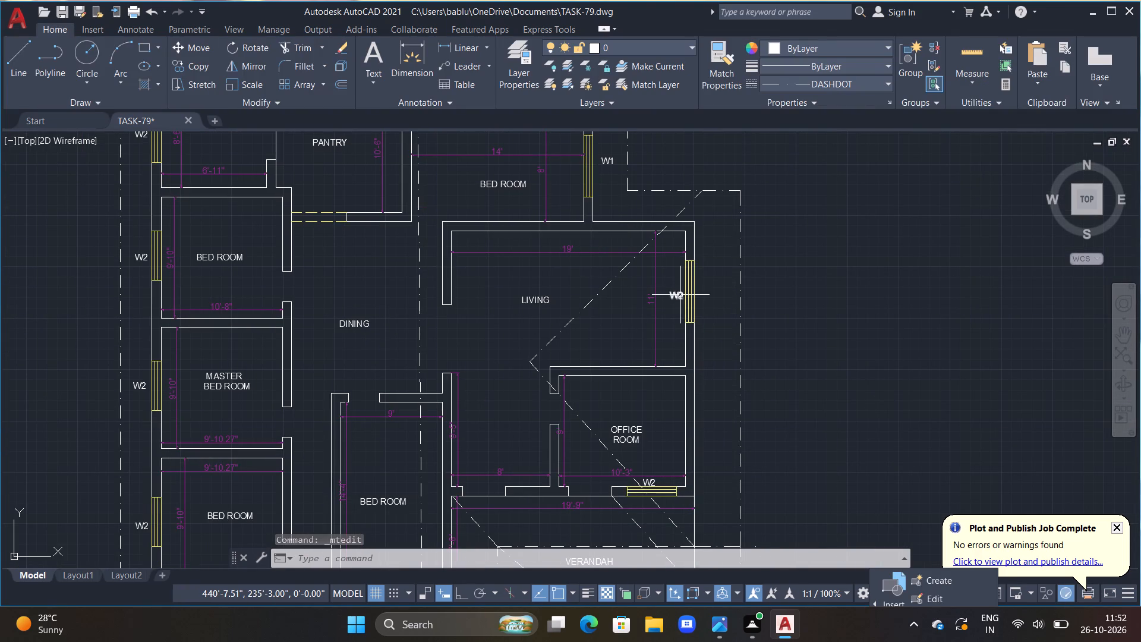
{"action": "triple_click", "coordinate": [680, 295]}
{"action": "scroll", "coordinate": [680, 295], "scroll_direction": "up", "scroll_amount": 2}
{"action": "left_click", "coordinate": [692, 289]}
{"action": "scroll", "coordinate": [692, 289], "scroll_direction": "up", "scroll_amount": 1}
{"action": "key", "text": "BackSpace"}
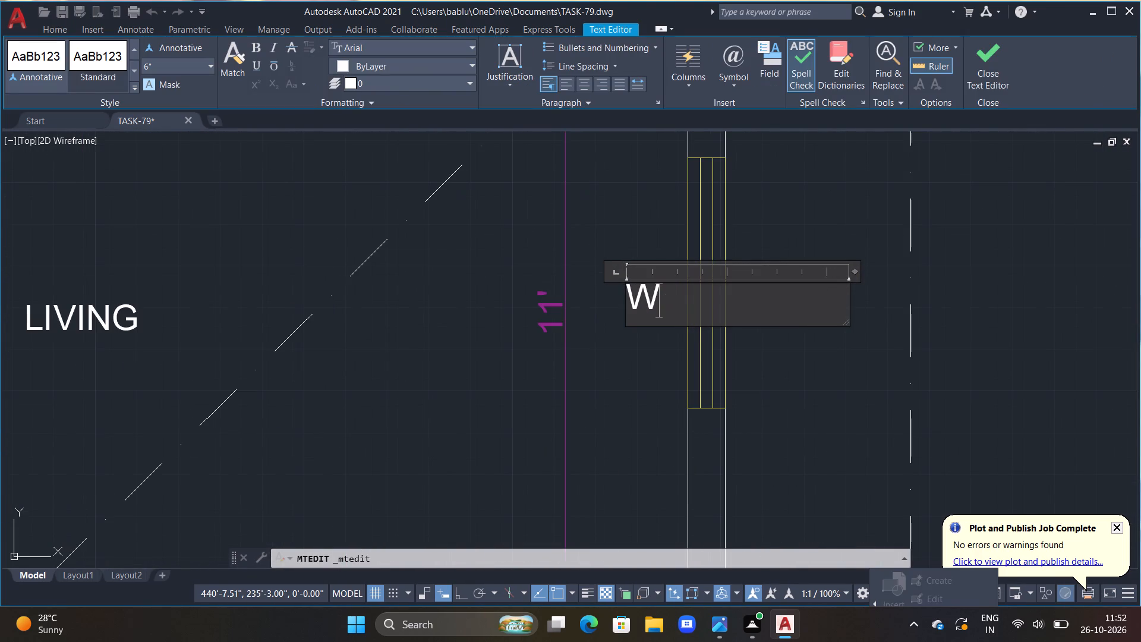
{"action": "left_click", "coordinate": [660, 345]}
Change the window label at the OFFICE ROOM's south window to FW.
{"action": "scroll", "coordinate": [653, 361], "scroll_direction": "down", "scroll_amount": 4}
{"action": "middle_click_drag", "start_coordinate": [651, 383], "coordinate": [663, 275]}
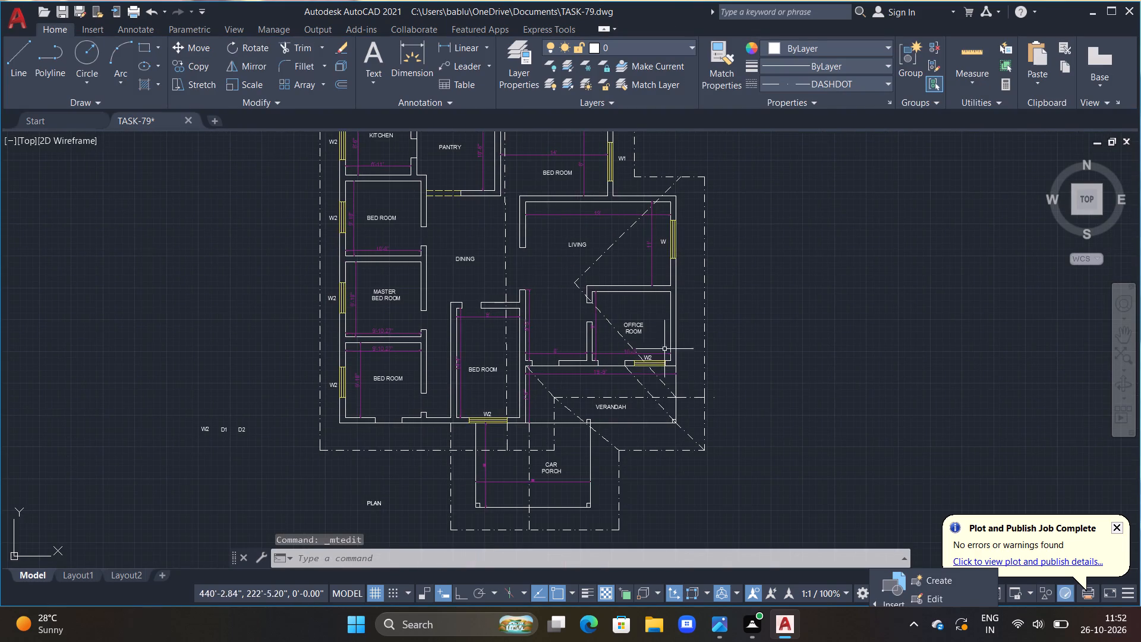
{"action": "scroll", "coordinate": [658, 373], "scroll_direction": "up", "scroll_amount": 2}
{"action": "double_click", "coordinate": [640, 336]}
{"action": "scroll", "coordinate": [640, 336], "scroll_direction": "up", "scroll_amount": 3}
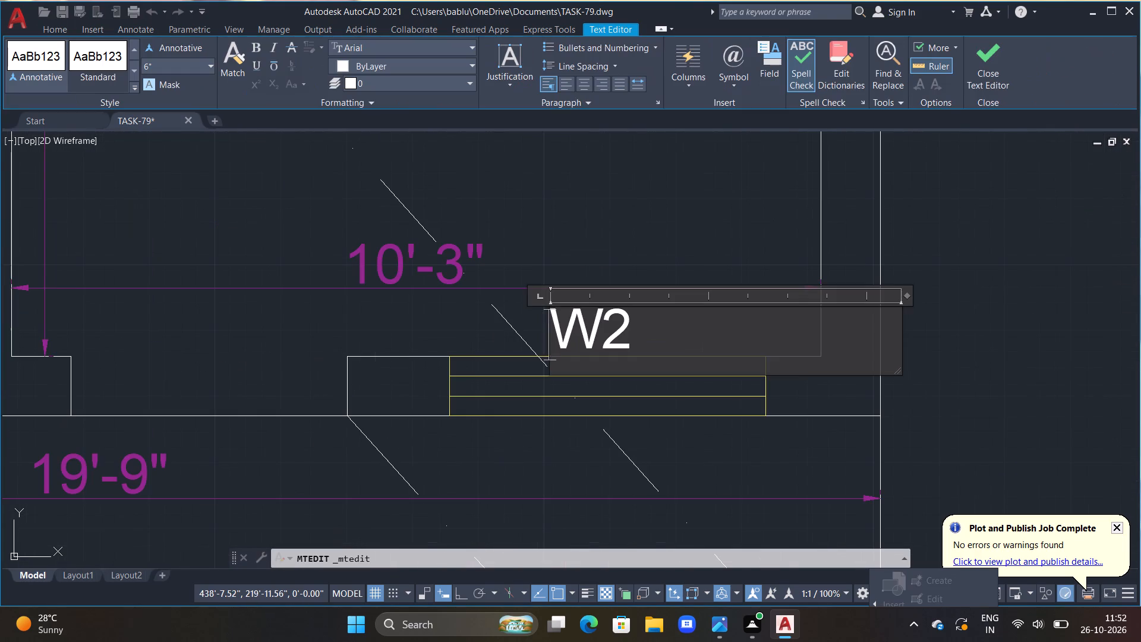
{"action": "left_click", "coordinate": [640, 336]}
{"action": "key", "text": "BackSpace"}
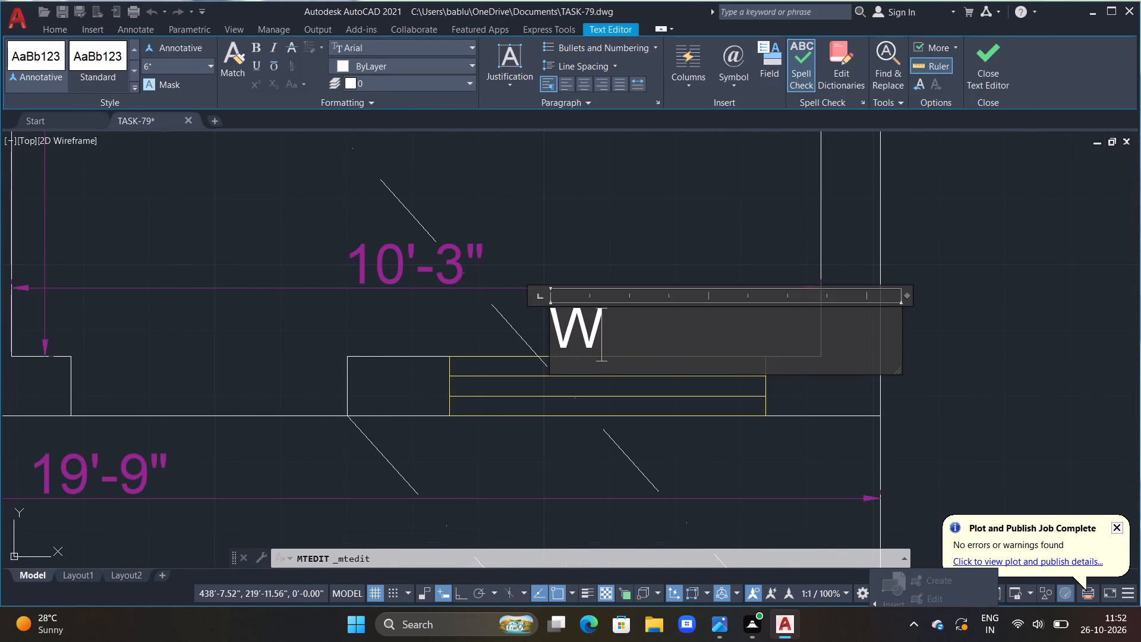
{"action": "key", "text": "Left"}
{"action": "key", "text": "f"}
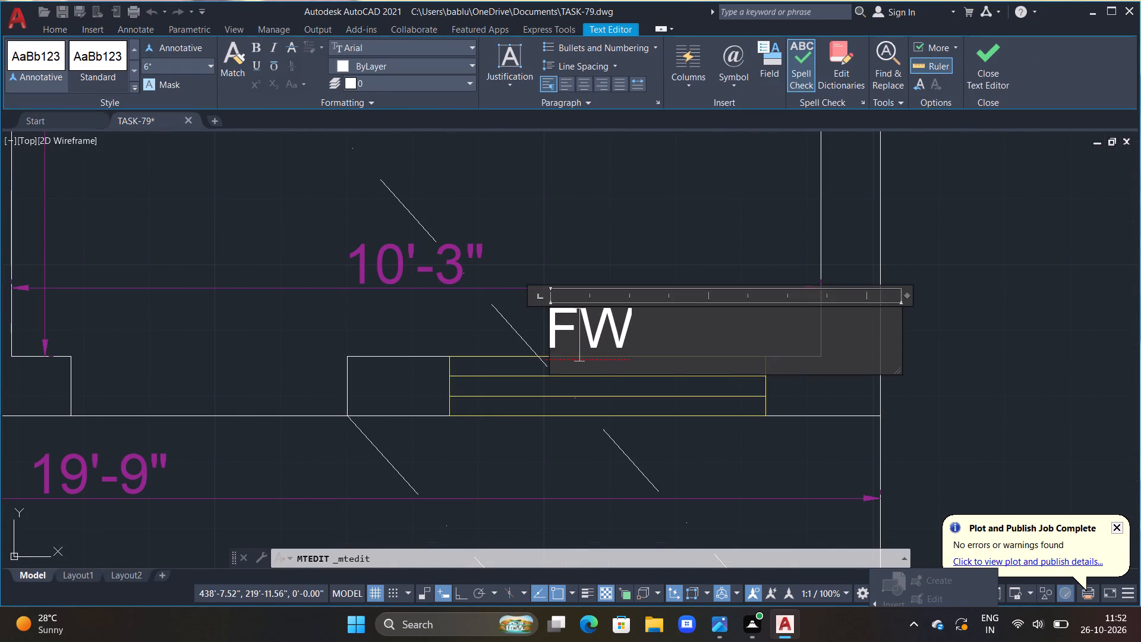
{"action": "left_click", "coordinate": [657, 208]}
Change the label at the south window of the BED ROOM adjoining the CAR PORCH to W1.
{"action": "scroll", "coordinate": [661, 239], "scroll_direction": "down", "scroll_amount": 2}
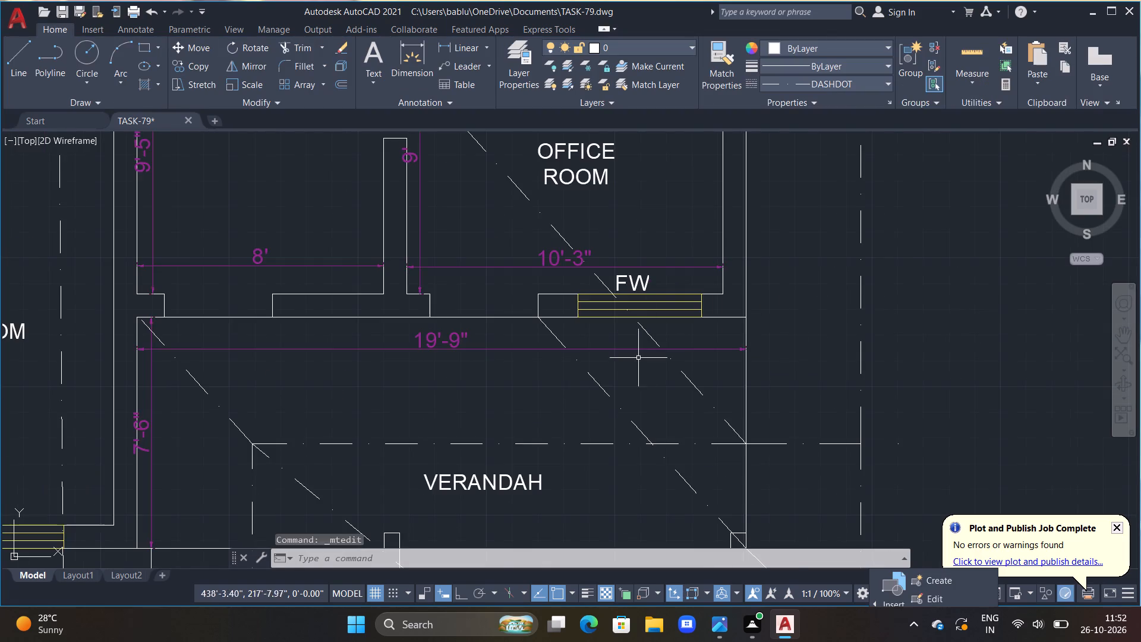
{"action": "scroll", "coordinate": [577, 401], "scroll_direction": "down", "scroll_amount": 2}
{"action": "middle_click_drag", "start_coordinate": [464, 408], "coordinate": [593, 329]}
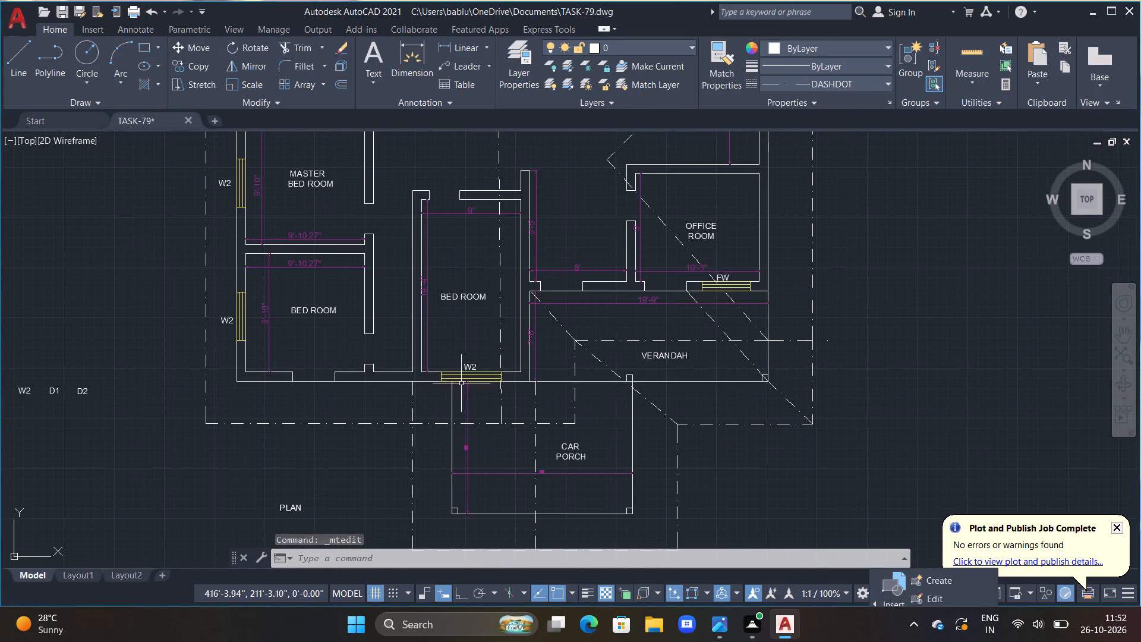
{"action": "scroll", "coordinate": [465, 379], "scroll_direction": "up", "scroll_amount": 2}
{"action": "double_click", "coordinate": [475, 355]}
{"action": "scroll", "coordinate": [478, 353], "scroll_direction": "up", "scroll_amount": 3}
{"action": "left_click", "coordinate": [516, 350]}
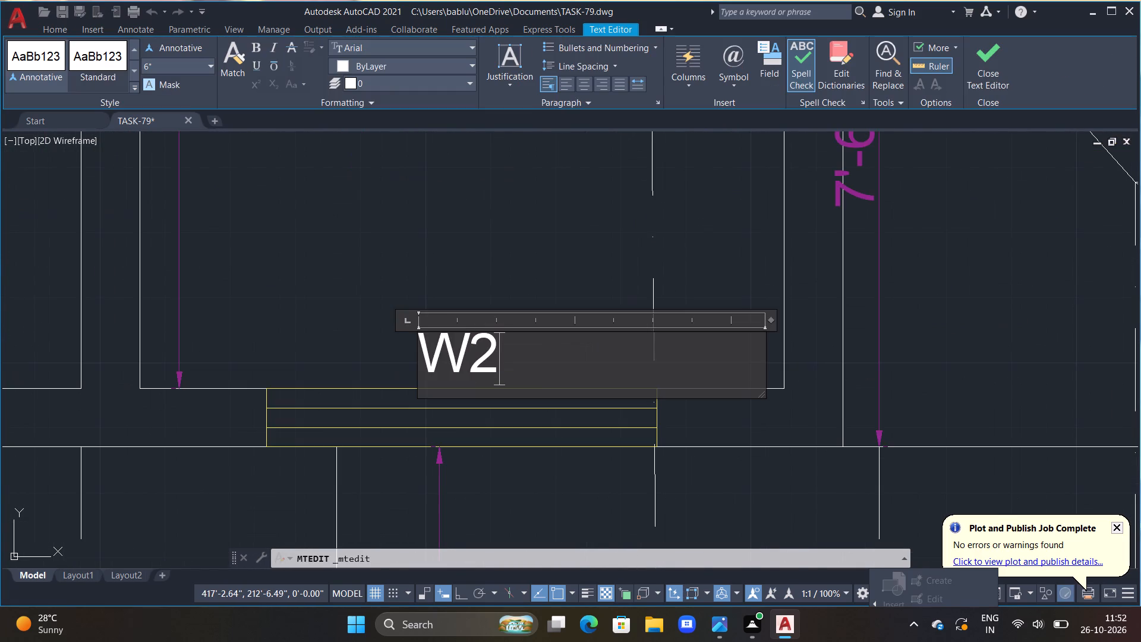
{"action": "key", "text": "BackSpace"}
{"action": "key", "text": "1"}
{"action": "left_click", "coordinate": [508, 251]}
Copy the spare W2 label west of the plan to just above the dashed opening in the PANTRY's south wall.
{"action": "scroll", "coordinate": [508, 251], "scroll_direction": "down", "scroll_amount": 4}
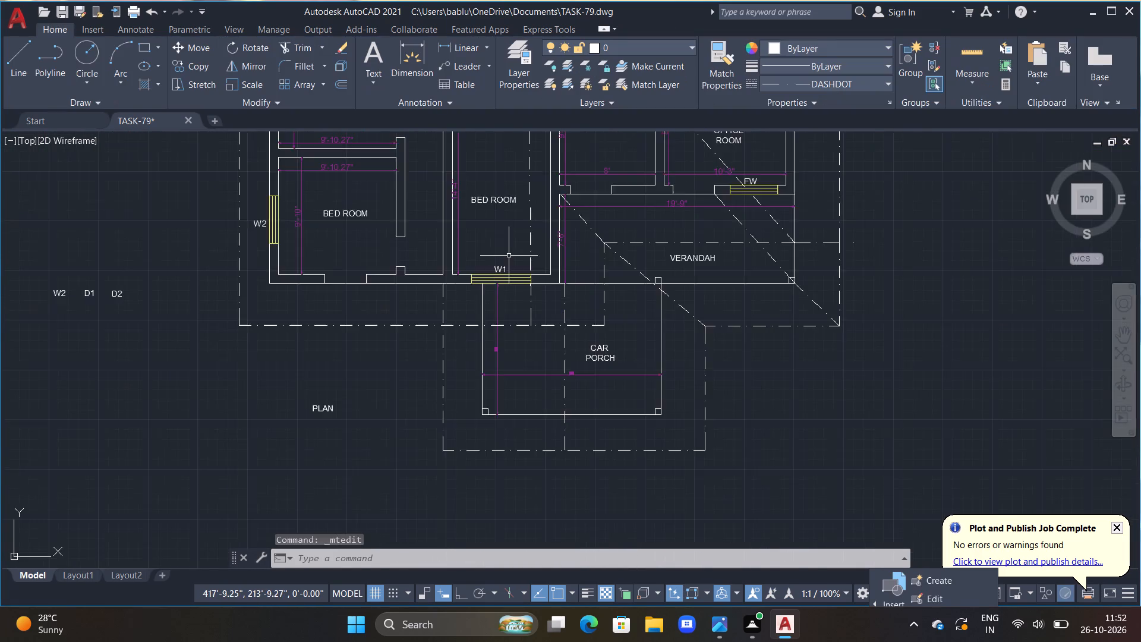
{"action": "scroll", "coordinate": [509, 256], "scroll_direction": "down", "scroll_amount": 1}
{"action": "middle_click_drag", "start_coordinate": [437, 303], "coordinate": [529, 425]}
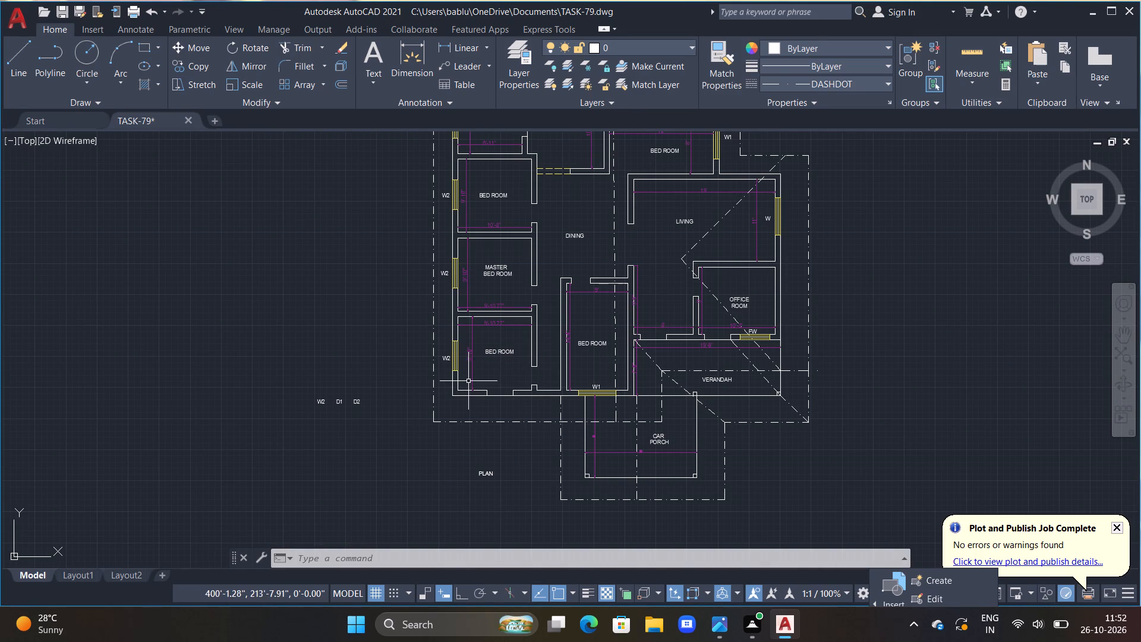
{"action": "left_click", "coordinate": [320, 402]}
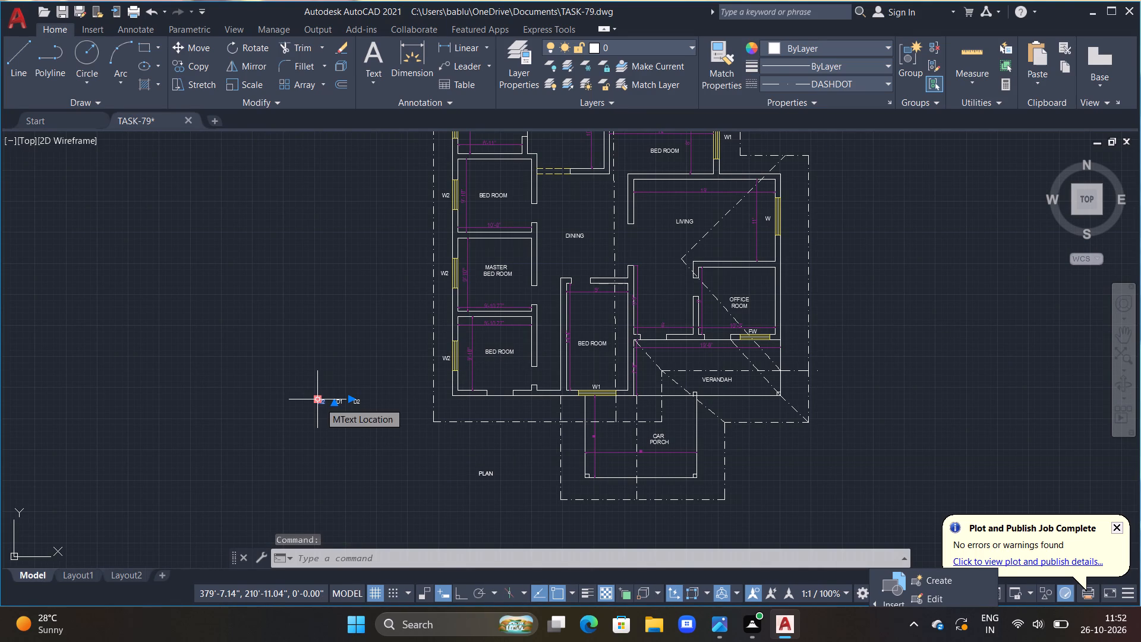
{"action": "type", "text": "CO"}
{"action": "key", "text": "space"}
{"action": "left_click_drag", "start_coordinate": [320, 402], "coordinate": [325, 402]}
{"action": "middle_click_drag", "start_coordinate": [518, 213], "coordinate": [455, 380]}
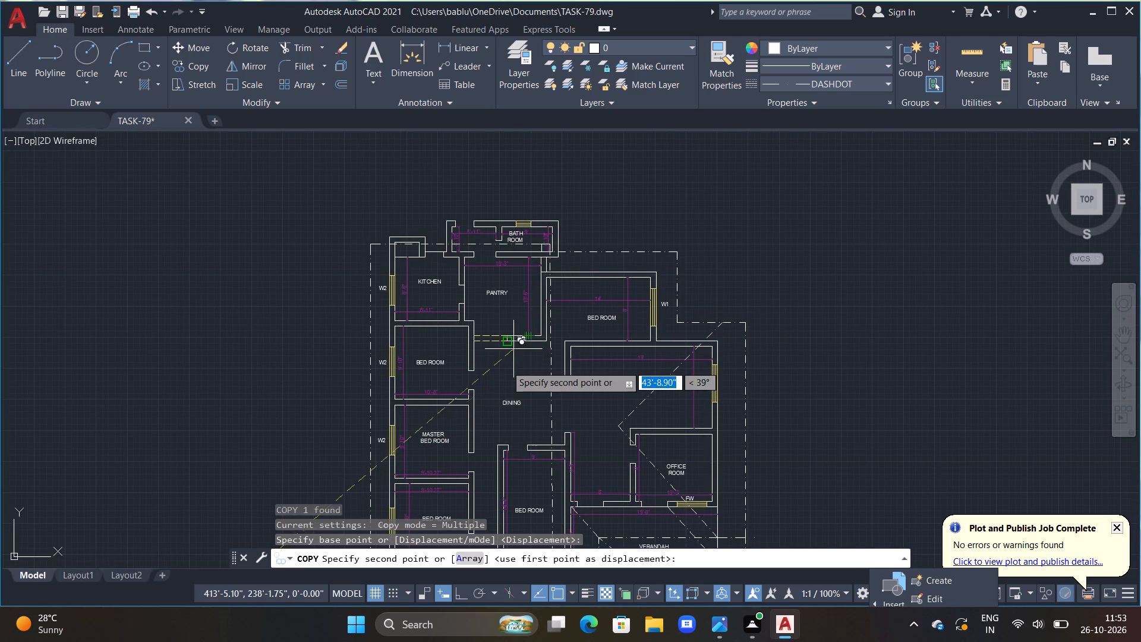
{"action": "scroll", "coordinate": [498, 345], "scroll_direction": "up", "scroll_amount": 2}
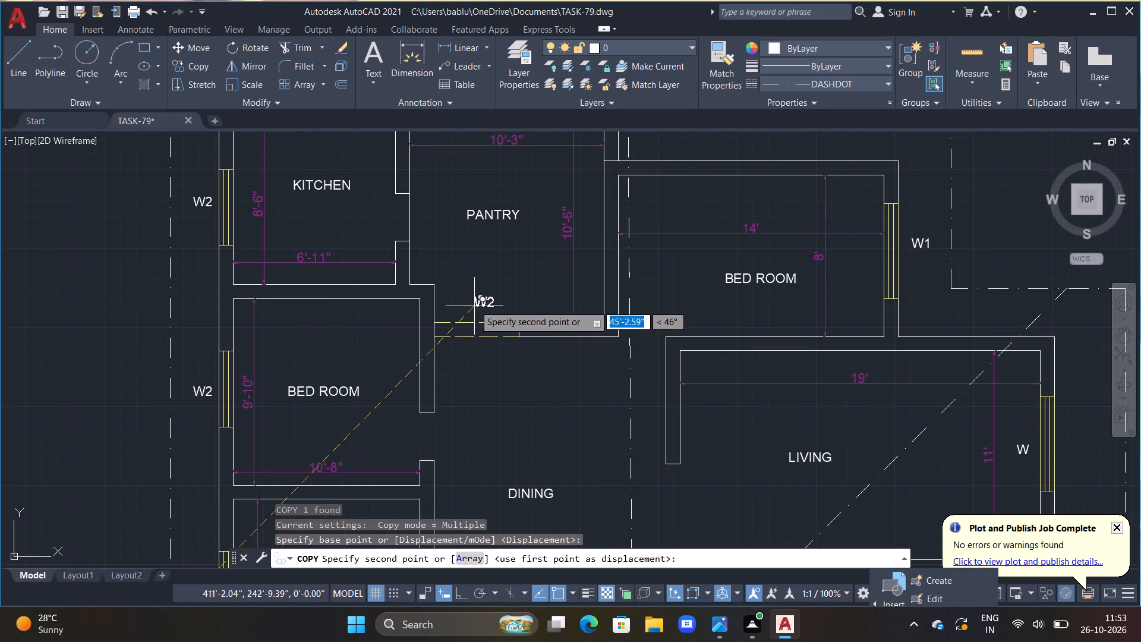
{"action": "left_click", "coordinate": [473, 309]}
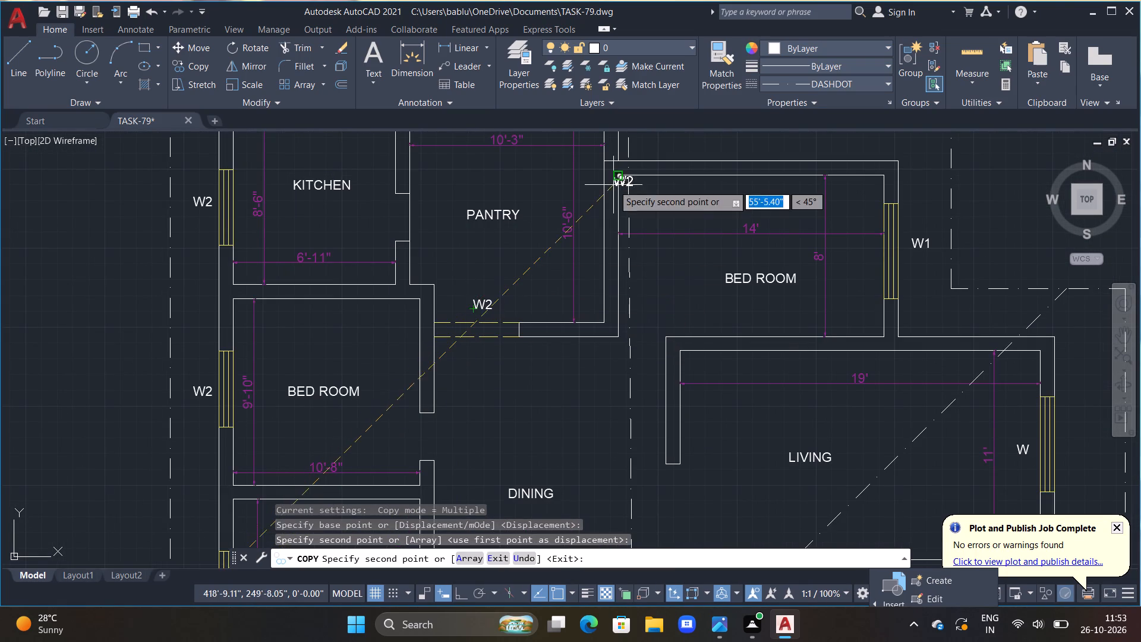
Place another W2 copy near the BATH ROOM's southeast corner and move it just outside the PANTRY's northeast wall.
{"action": "middle_click_drag", "start_coordinate": [609, 197], "coordinate": [603, 357]}
{"action": "scroll", "coordinate": [644, 314], "scroll_direction": "up", "scroll_amount": 1}
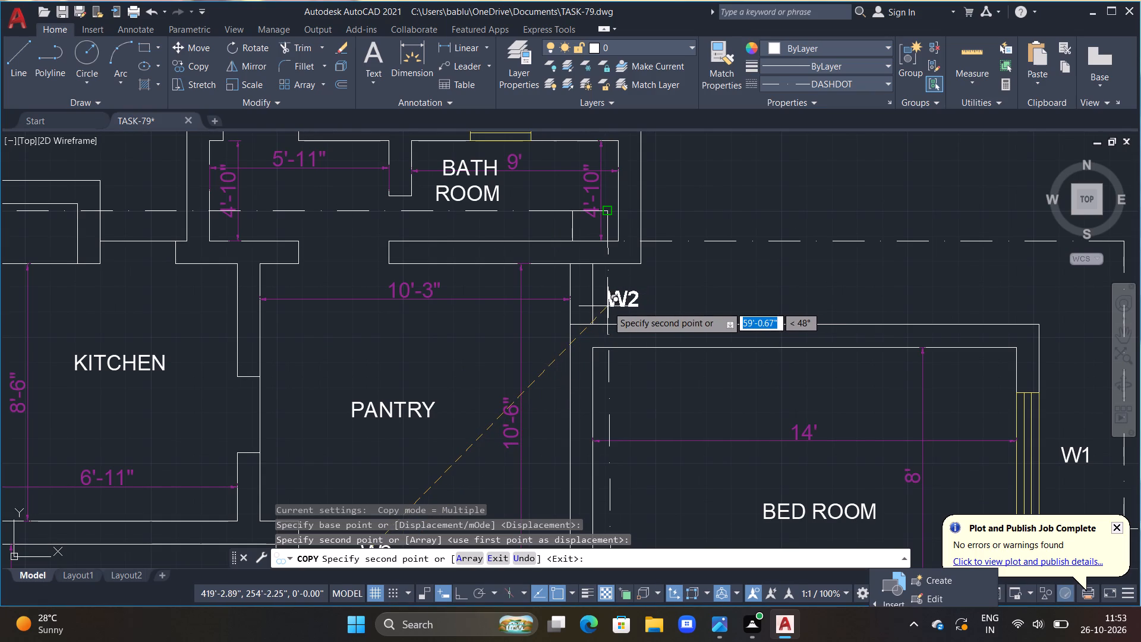
{"action": "left_click", "coordinate": [608, 303]}
{"action": "key", "text": "Escape"}
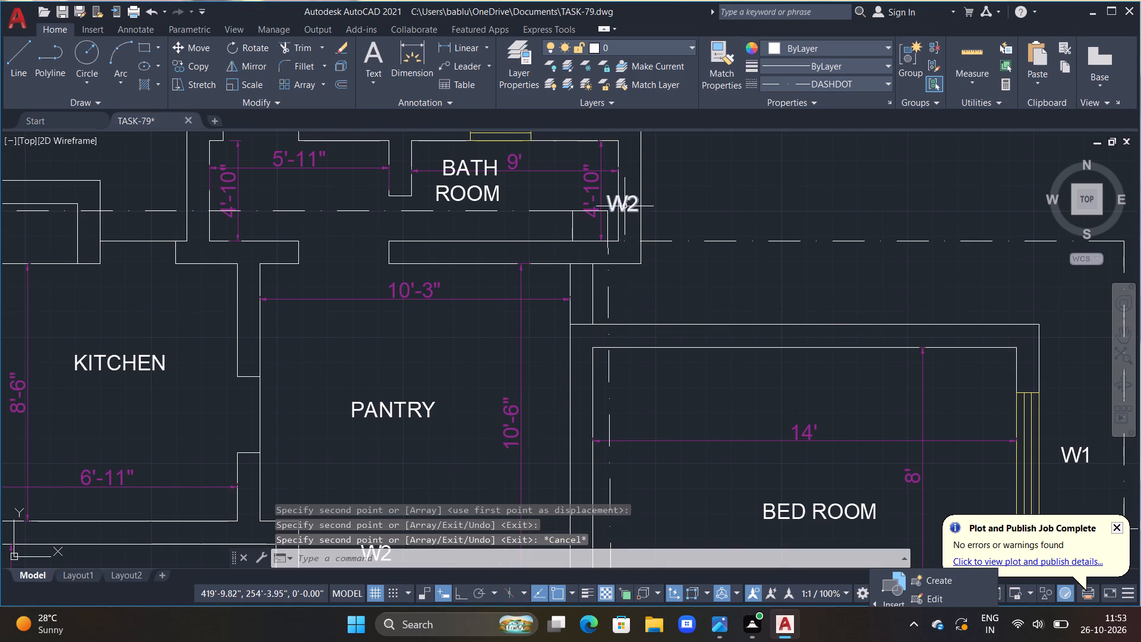
{"action": "left_click", "coordinate": [625, 206]}
{"action": "type", "text": "M"}
{"action": "key", "text": "space"}
{"action": "left_click_drag", "start_coordinate": [630, 238], "coordinate": [624, 282]}
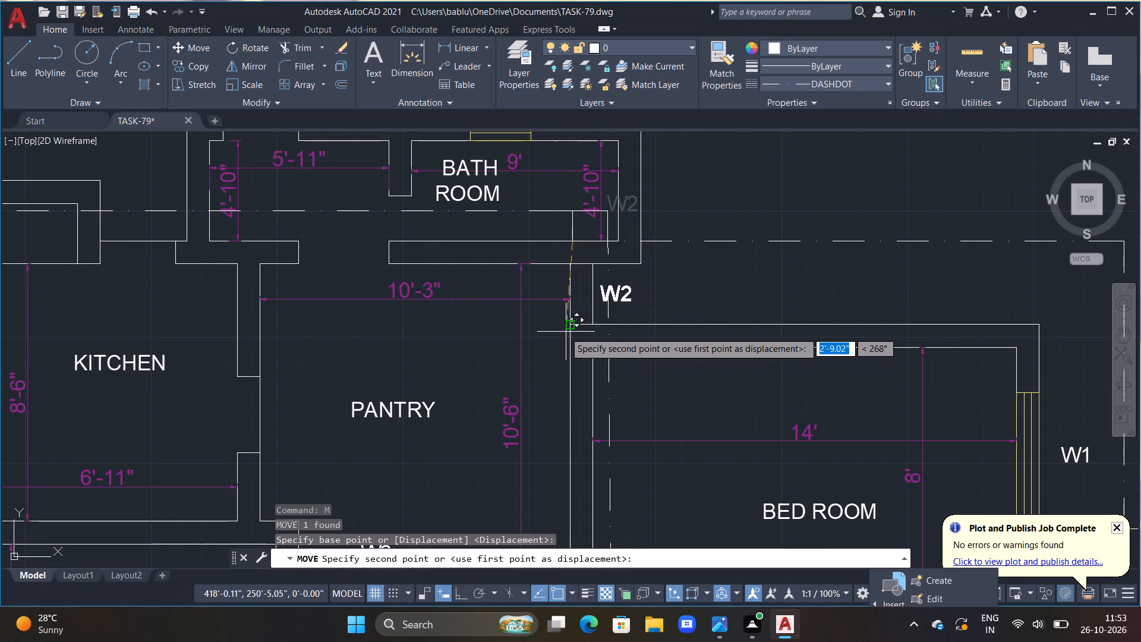
{"action": "left_click", "coordinate": [564, 332]}
{"action": "key", "text": "Escape"}
Change the label outside the PANTRY's northeast wall to W3.
{"action": "double_click", "coordinate": [619, 289]}
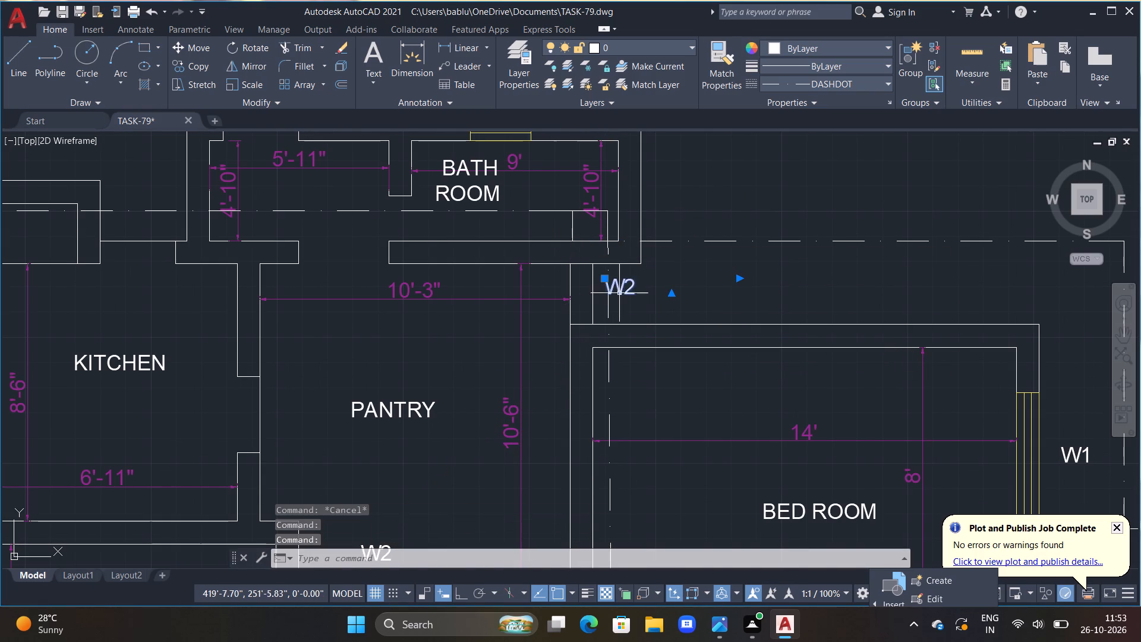
{"action": "scroll", "coordinate": [620, 293], "scroll_direction": "up", "scroll_amount": 2}
{"action": "left_click", "coordinate": [676, 279]}
{"action": "double_click", "coordinate": [632, 285]}
{"action": "left_click", "coordinate": [658, 284]}
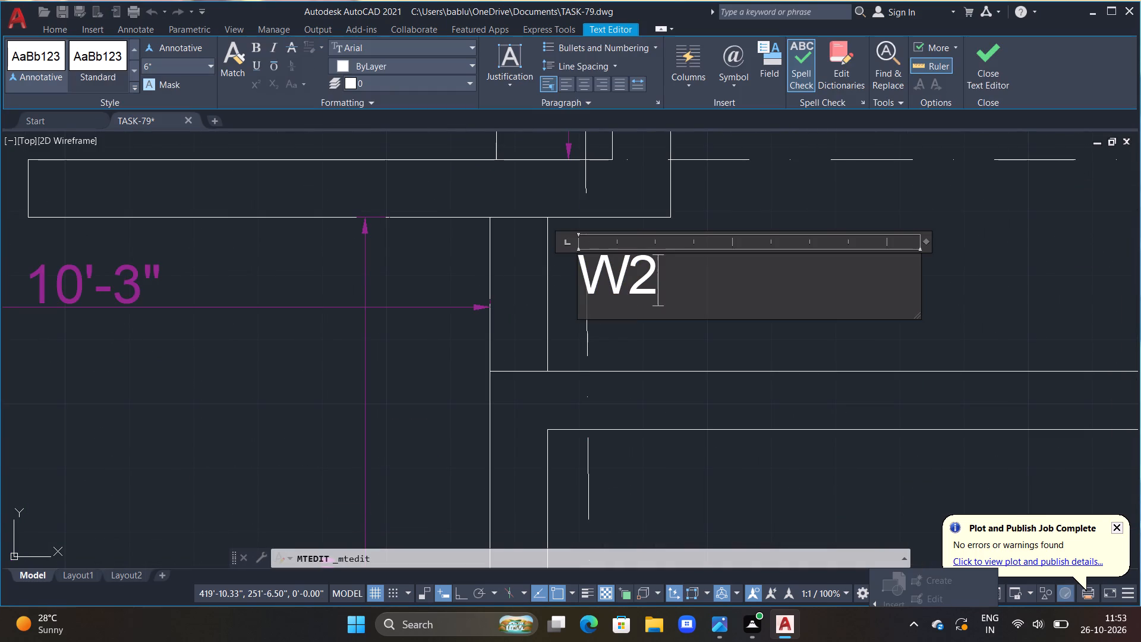
{"action": "key", "text": "BackSpace"}
{"action": "key", "text": "3"}
{"action": "left_click", "coordinate": [650, 331]}
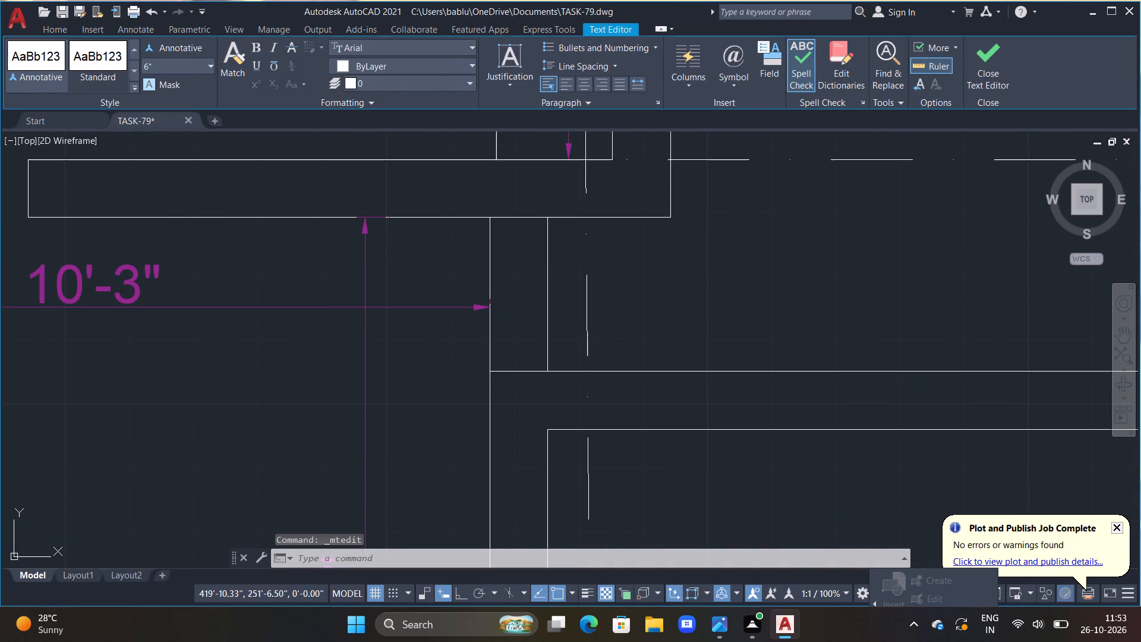
Replace the label above the dashed opening in the PANTRY's south wall with A.
{"action": "scroll", "coordinate": [651, 338], "scroll_direction": "down", "scroll_amount": 2}
{"action": "middle_click_drag", "start_coordinate": [649, 338], "coordinate": [716, 244]}
{"action": "scroll", "coordinate": [718, 250], "scroll_direction": "down", "scroll_amount": 1}
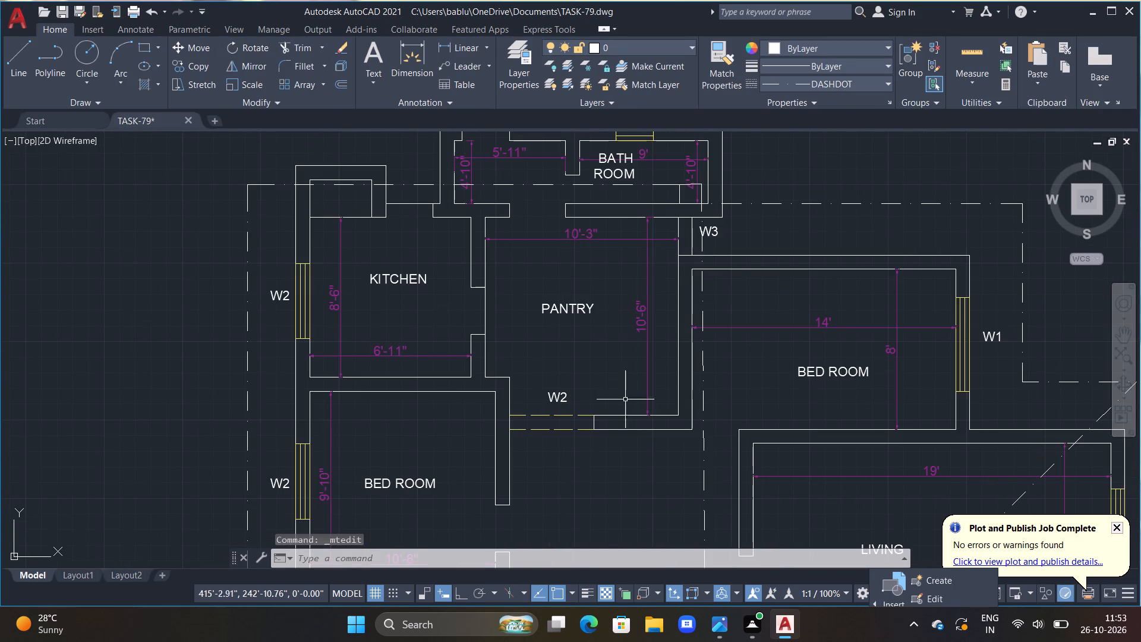
{"action": "scroll", "coordinate": [584, 483], "scroll_direction": "down", "scroll_amount": 1}
{"action": "scroll", "coordinate": [562, 423], "scroll_direction": "up", "scroll_amount": 1}
{"action": "triple_click", "coordinate": [572, 429]}
{"action": "scroll", "coordinate": [575, 428], "scroll_direction": "up", "scroll_amount": 3}
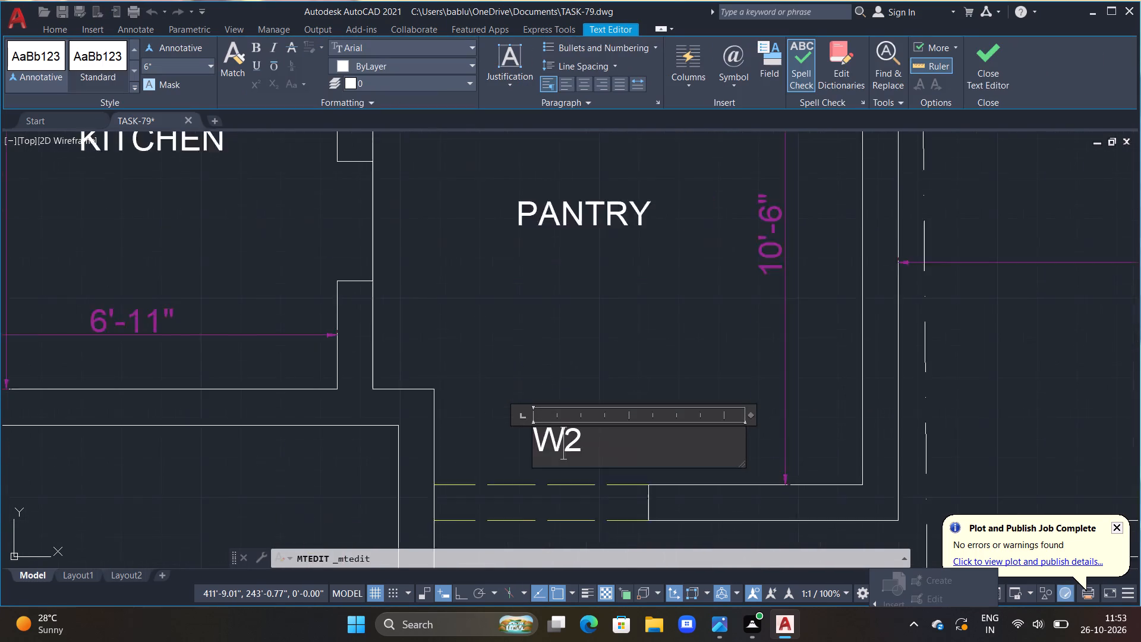
{"action": "left_click", "coordinate": [606, 431]}
{"action": "key", "text": "BackSpace"}
{"action": "key", "text": "BackSpace"}
{"action": "key", "text": "BackSpace"}
{"action": "key", "text": "BackSpace"}
{"action": "key", "text": "BackSpace"}
{"action": "key", "text": "BackSpace"}
{"action": "key", "text": "BackSpace"}
{"action": "key", "text": "BackSpace"}
{"action": "key", "text": "BackSpace"}
{"action": "key", "text": "BackSpace"}
{"action": "key", "text": "BackSpace"}
{"action": "key", "text": "a"}
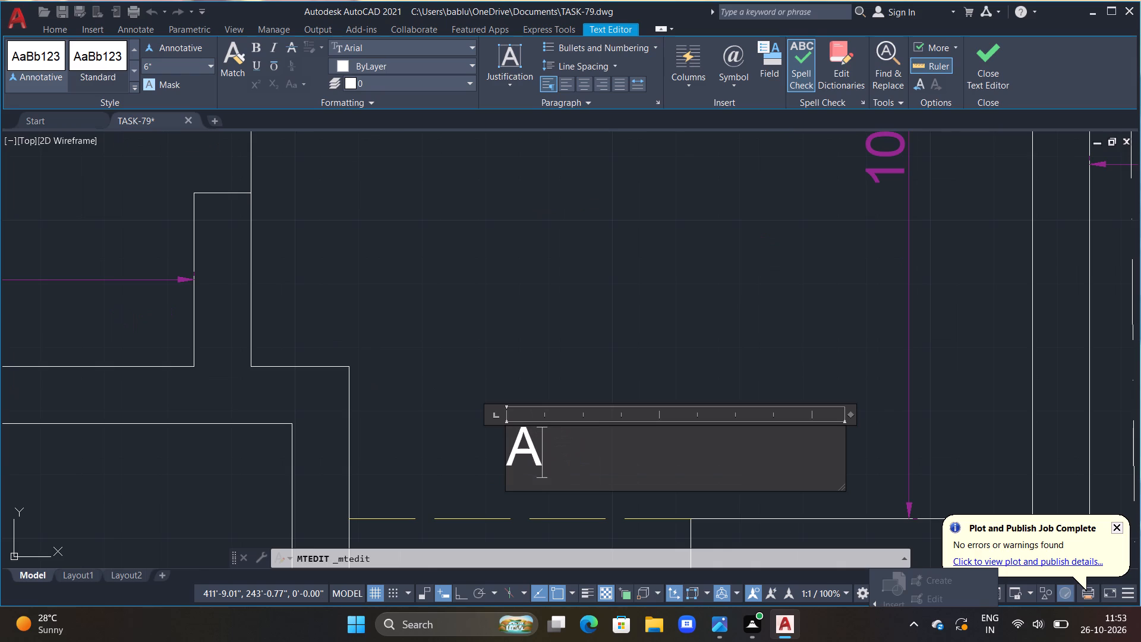
{"action": "left_click", "coordinate": [609, 363]}
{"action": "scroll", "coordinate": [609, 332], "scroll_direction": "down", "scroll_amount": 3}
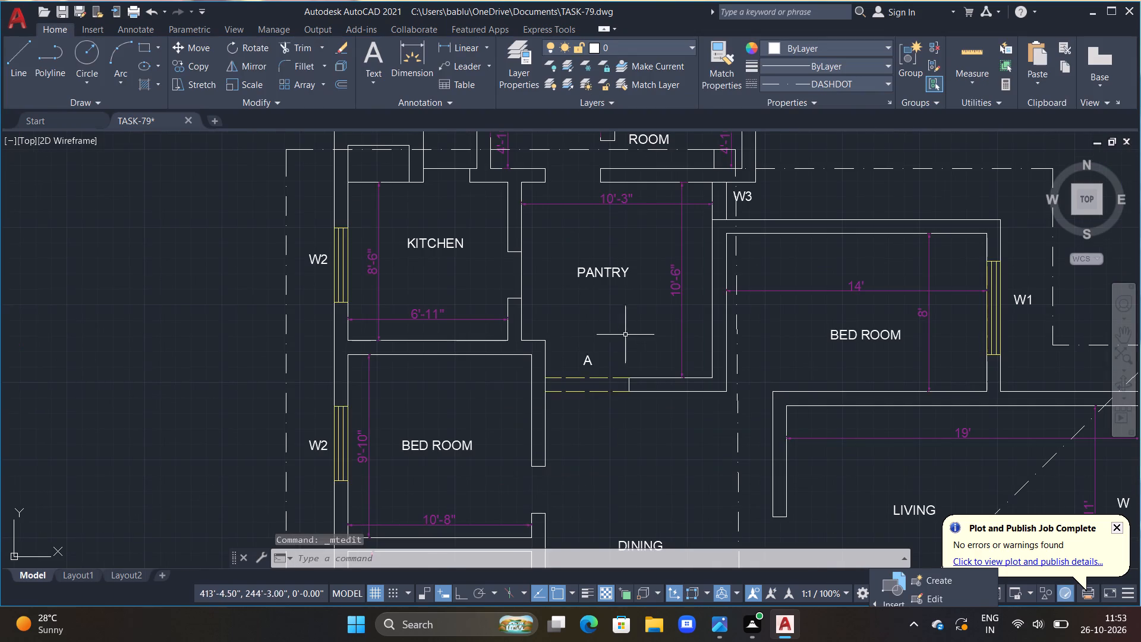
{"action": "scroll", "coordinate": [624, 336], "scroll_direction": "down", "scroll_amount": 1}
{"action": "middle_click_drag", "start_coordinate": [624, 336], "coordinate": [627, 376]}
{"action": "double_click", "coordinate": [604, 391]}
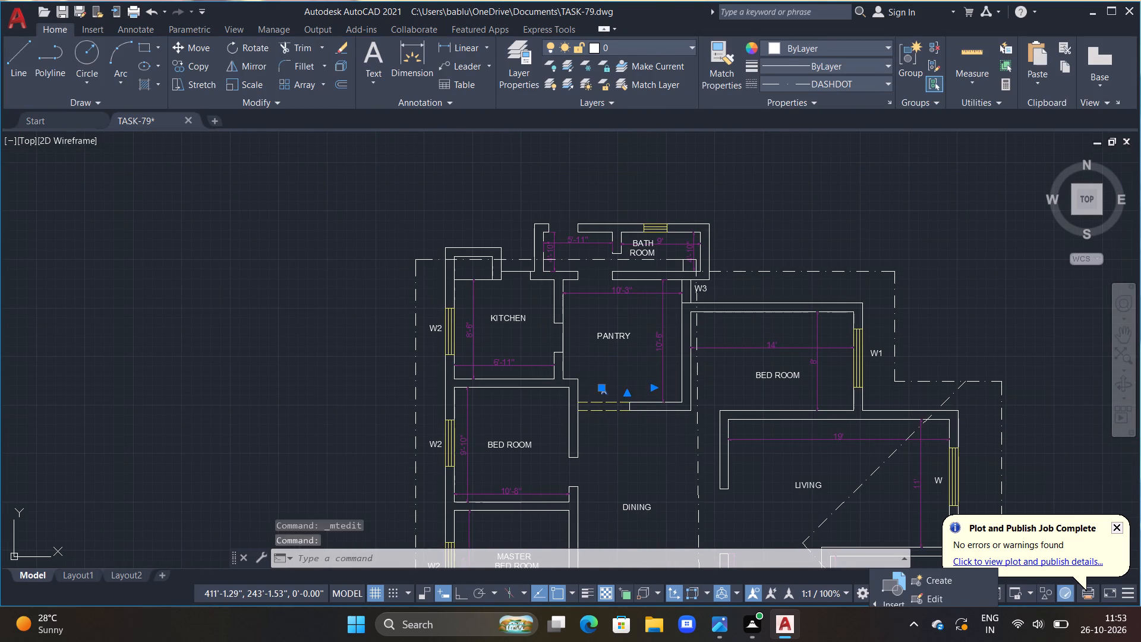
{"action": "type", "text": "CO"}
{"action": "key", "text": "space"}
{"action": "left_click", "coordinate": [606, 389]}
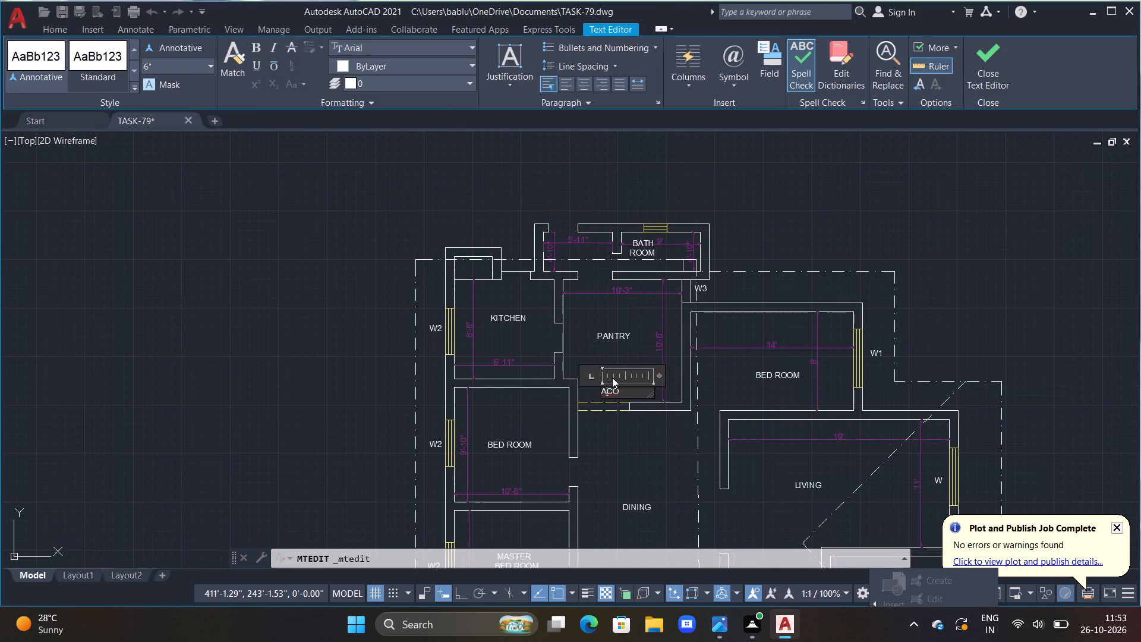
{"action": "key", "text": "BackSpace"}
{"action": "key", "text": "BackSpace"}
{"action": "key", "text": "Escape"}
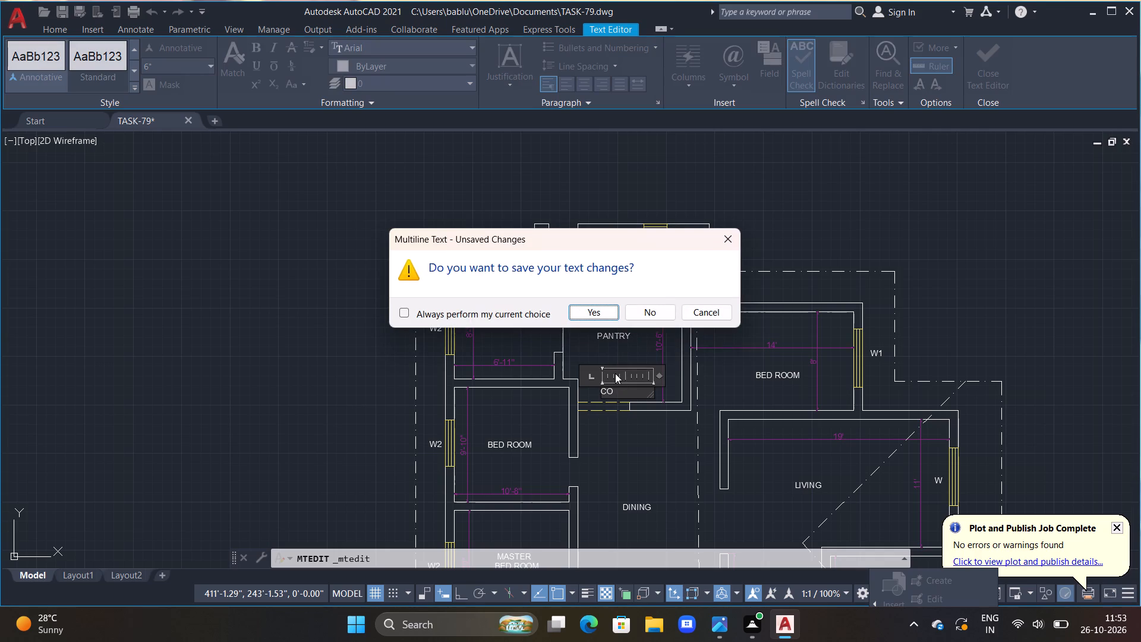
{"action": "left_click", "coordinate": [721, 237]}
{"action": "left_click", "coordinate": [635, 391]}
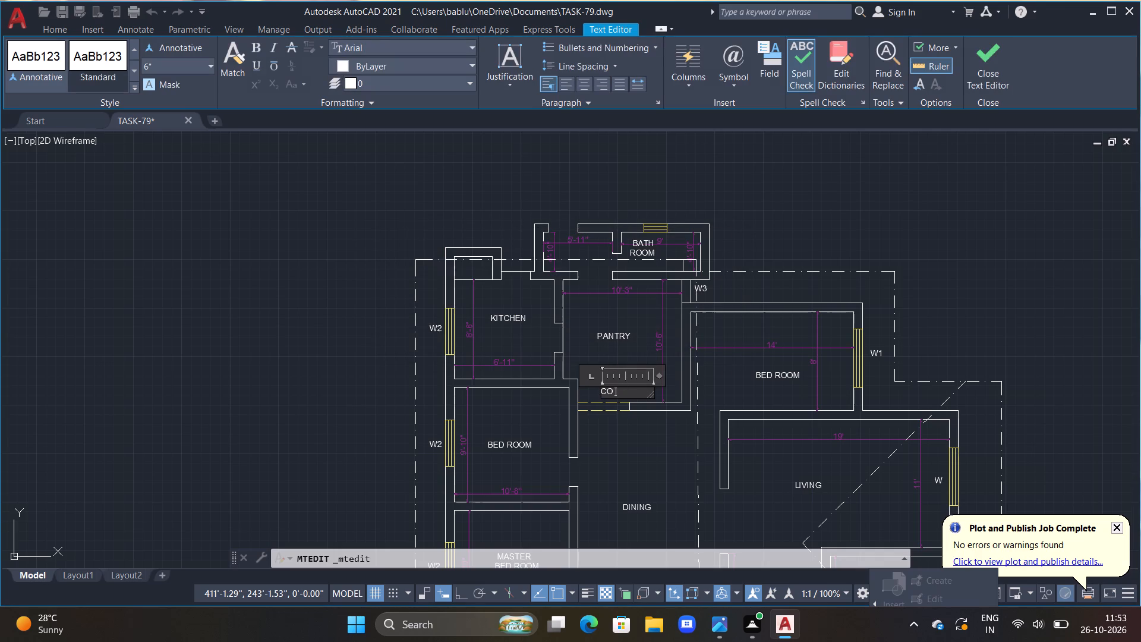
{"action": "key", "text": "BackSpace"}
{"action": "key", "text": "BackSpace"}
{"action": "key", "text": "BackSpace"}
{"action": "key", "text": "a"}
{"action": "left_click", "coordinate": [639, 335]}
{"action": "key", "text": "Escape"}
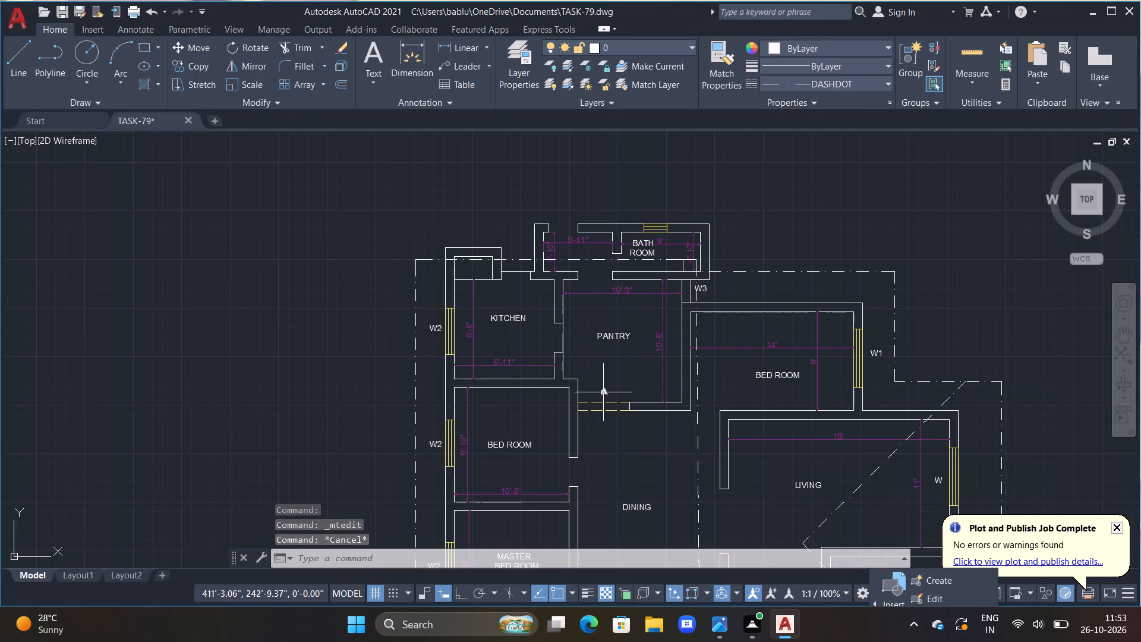
Copy the A label from above the PANTRY's dashed opening to just above the window in the BATH ROOM's north wall.
{"action": "left_click", "coordinate": [604, 392]}
{"action": "key", "text": "c"}
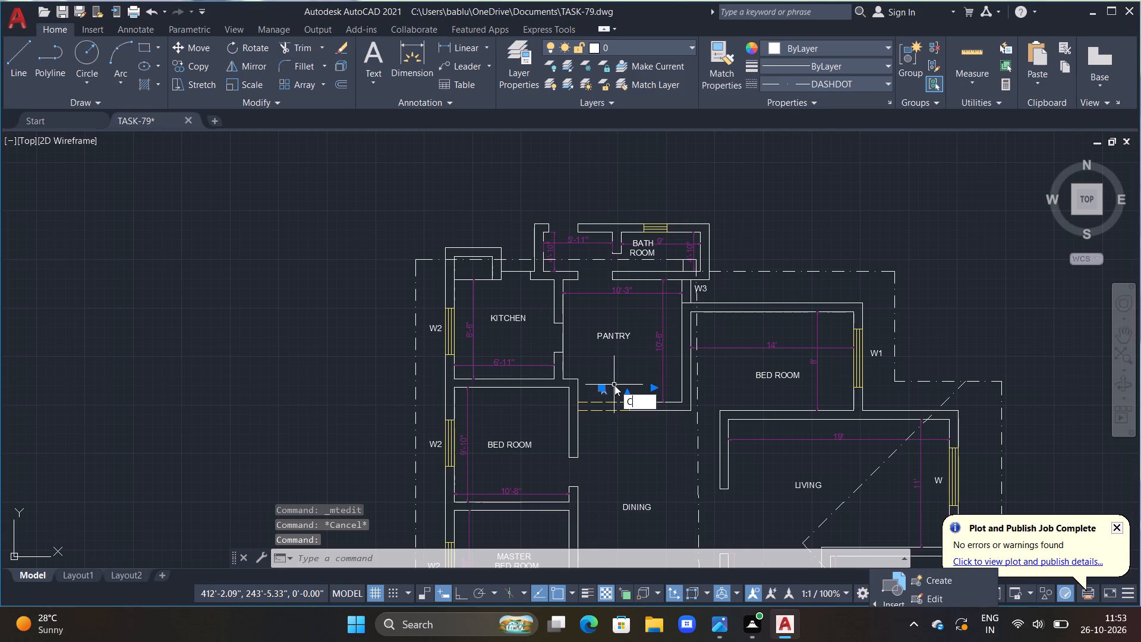
{"action": "type", "text": "O"}
{"action": "key", "text": "space"}
{"action": "left_click_drag", "start_coordinate": [614, 386], "coordinate": [623, 388]}
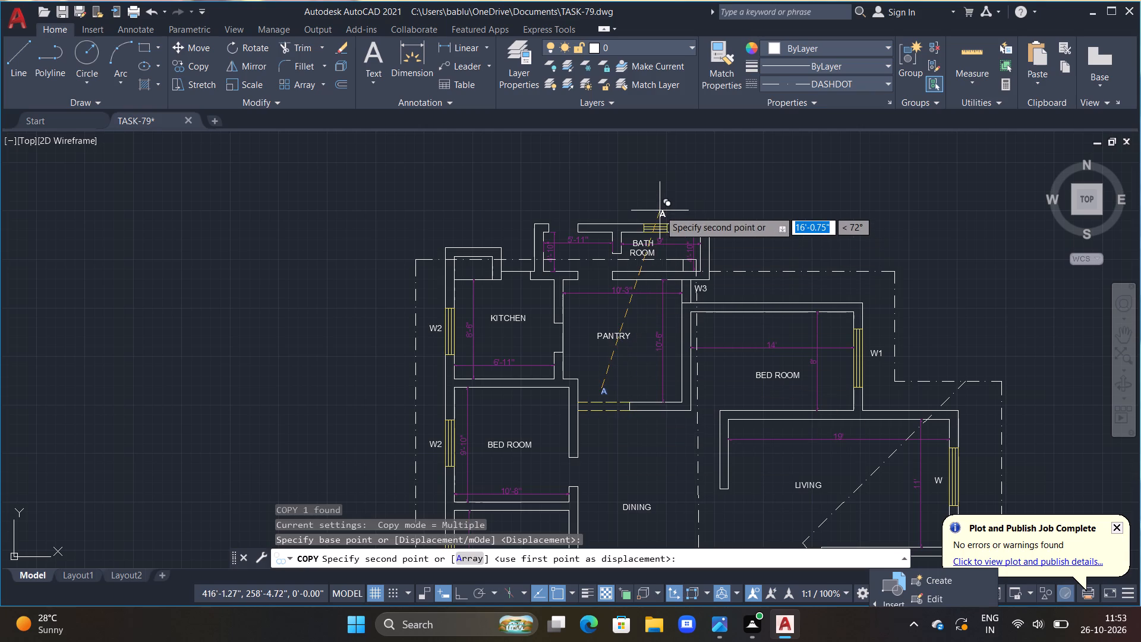
{"action": "double_click", "coordinate": [653, 213]}
{"action": "key", "text": "Escape"}
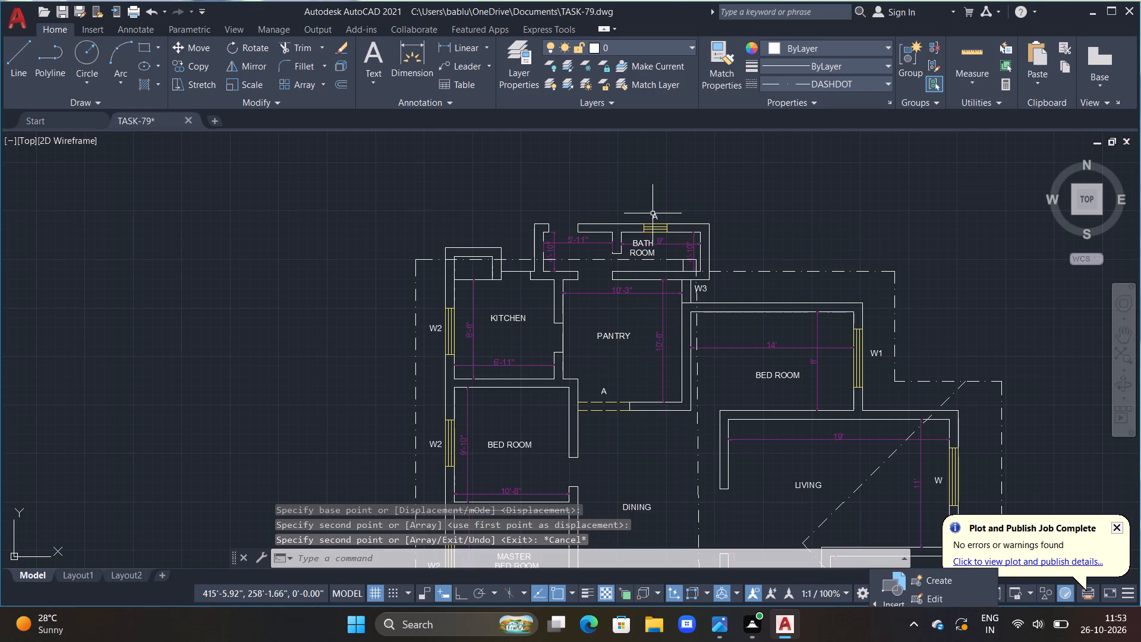
Replace the text of the label above the BATH ROOM's north window with F.
{"action": "scroll", "coordinate": [667, 213], "scroll_direction": "up", "scroll_amount": 1}
{"action": "triple_click", "coordinate": [645, 222]}
{"action": "scroll", "coordinate": [645, 222], "scroll_direction": "up", "scroll_amount": 3}
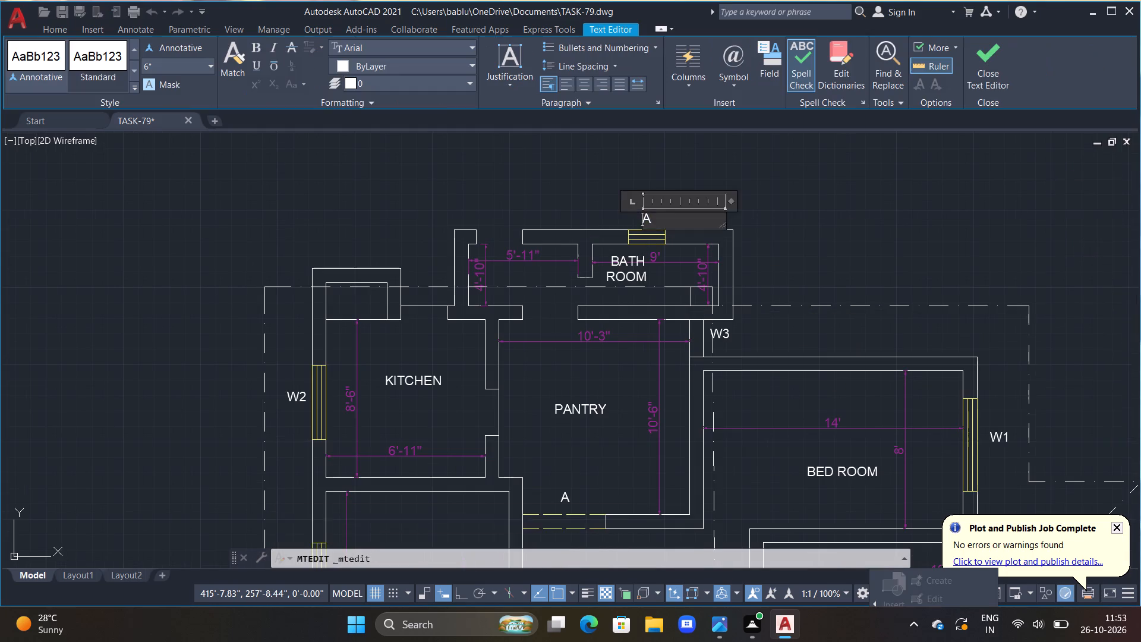
{"action": "left_click", "coordinate": [664, 216]}
{"action": "key", "text": "BackSpace"}
{"action": "key", "text": "f"}
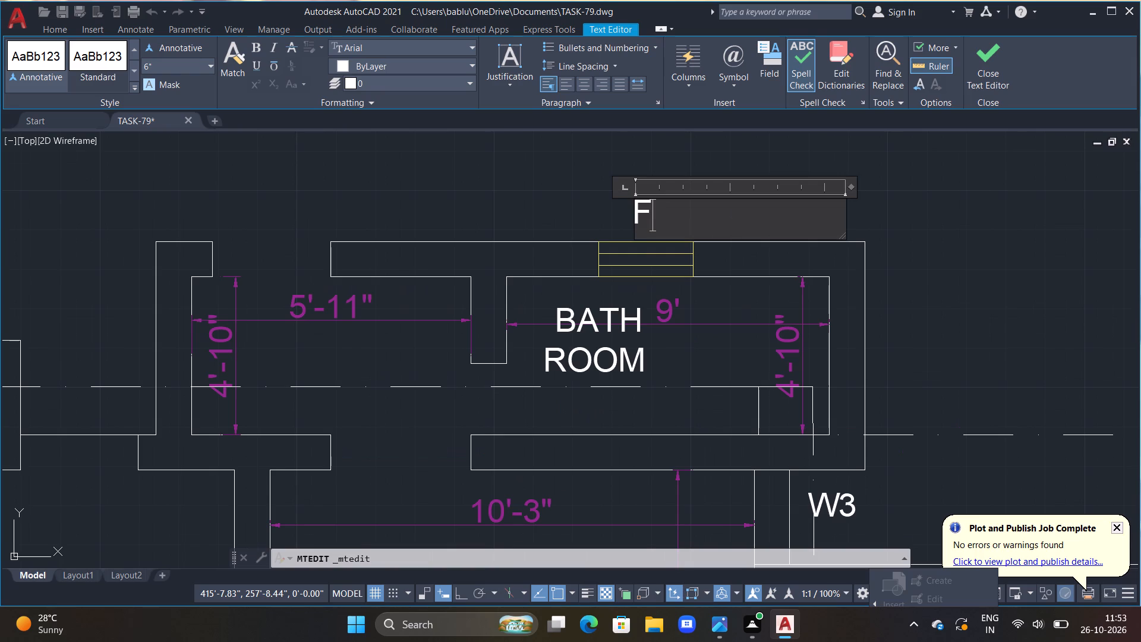
{"action": "left_click", "coordinate": [477, 218]}
Copy the spare D1 label west of the plan into the door opening in the southwest BED ROOM's south wall.
{"action": "scroll", "coordinate": [477, 218], "scroll_direction": "down", "scroll_amount": 3}
{"action": "scroll", "coordinate": [526, 413], "scroll_direction": "down", "scroll_amount": 1}
{"action": "middle_click_drag", "start_coordinate": [531, 414], "coordinate": [540, 290]}
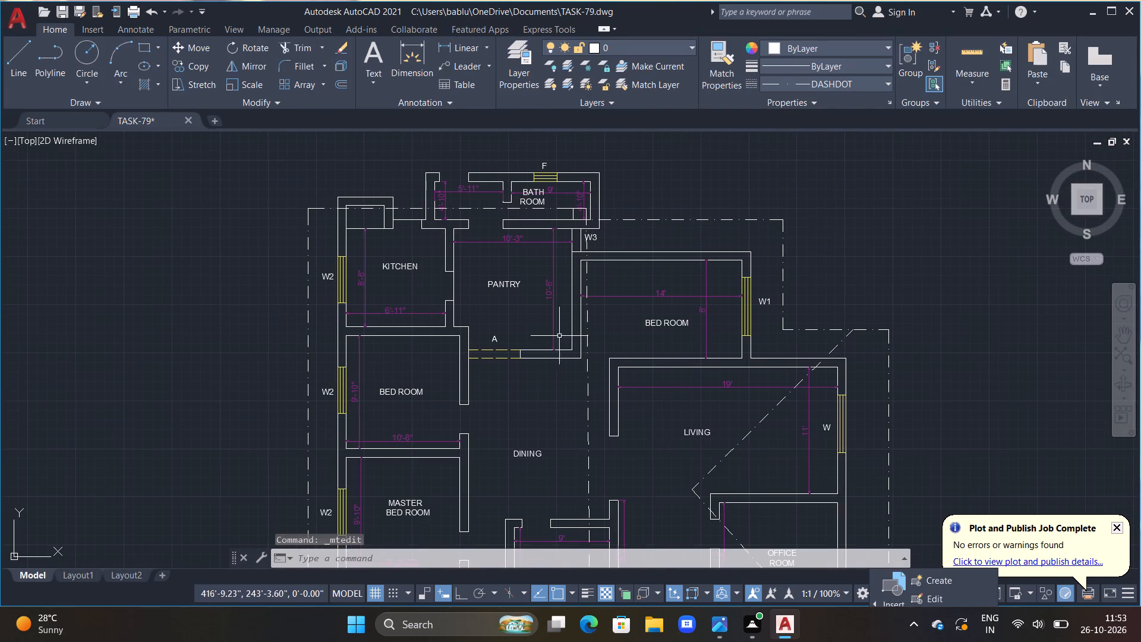
{"action": "middle_click_drag", "start_coordinate": [660, 351], "coordinate": [677, 287]}
{"action": "scroll", "coordinate": [657, 407], "scroll_direction": "down", "scroll_amount": 1}
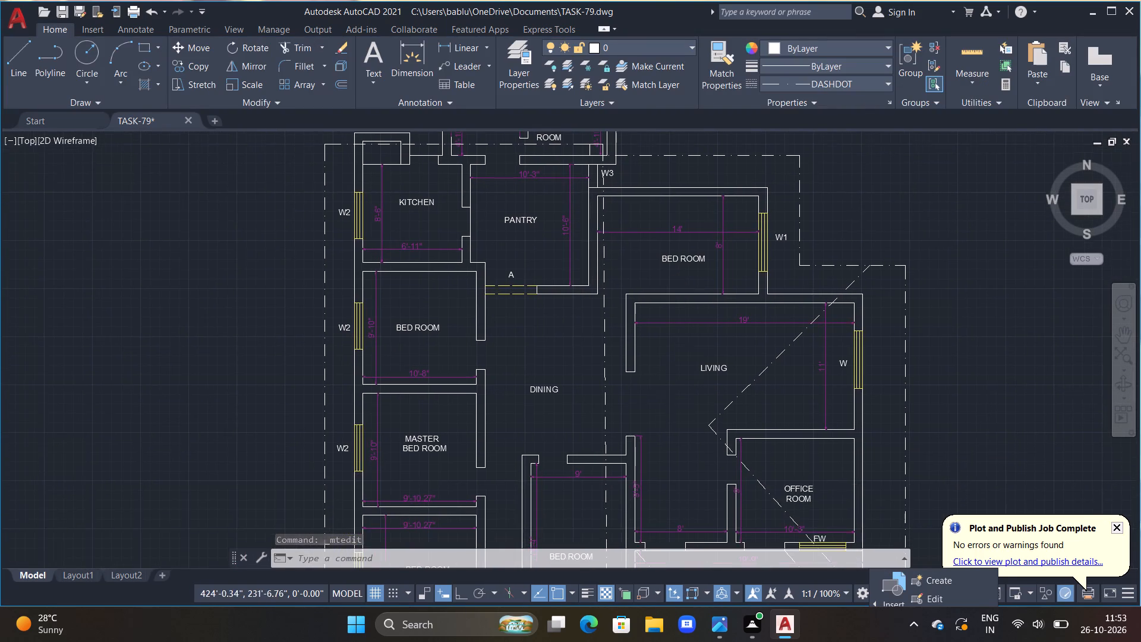
{"action": "middle_click_drag", "start_coordinate": [587, 421], "coordinate": [642, 310]}
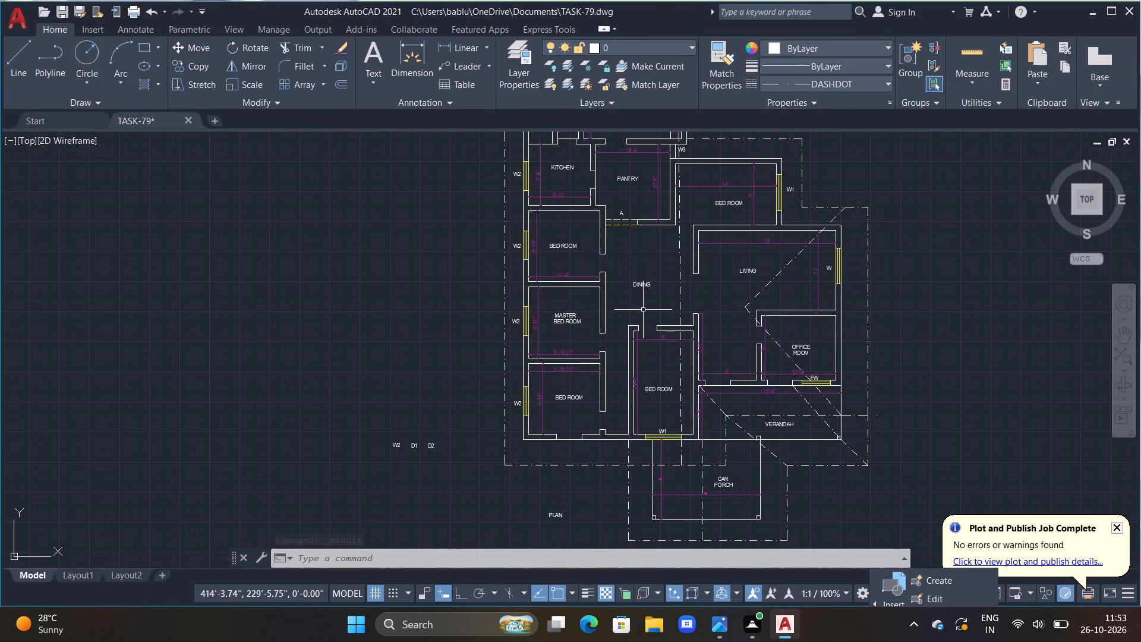
{"action": "middle_click_drag", "start_coordinate": [470, 455], "coordinate": [491, 429]}
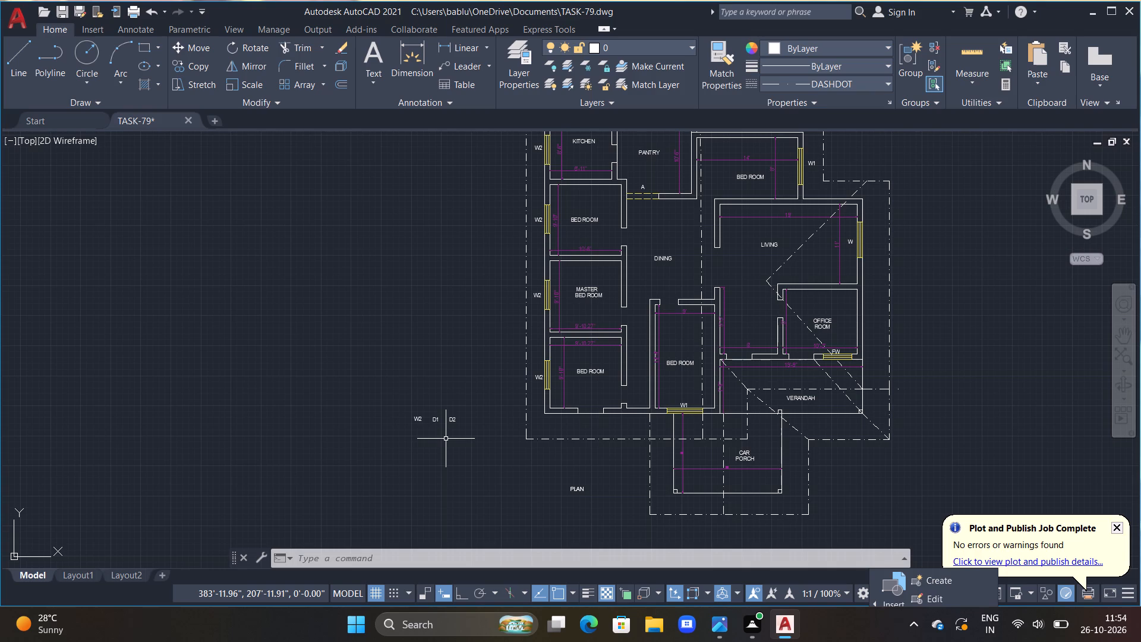
{"action": "left_click", "coordinate": [437, 421]}
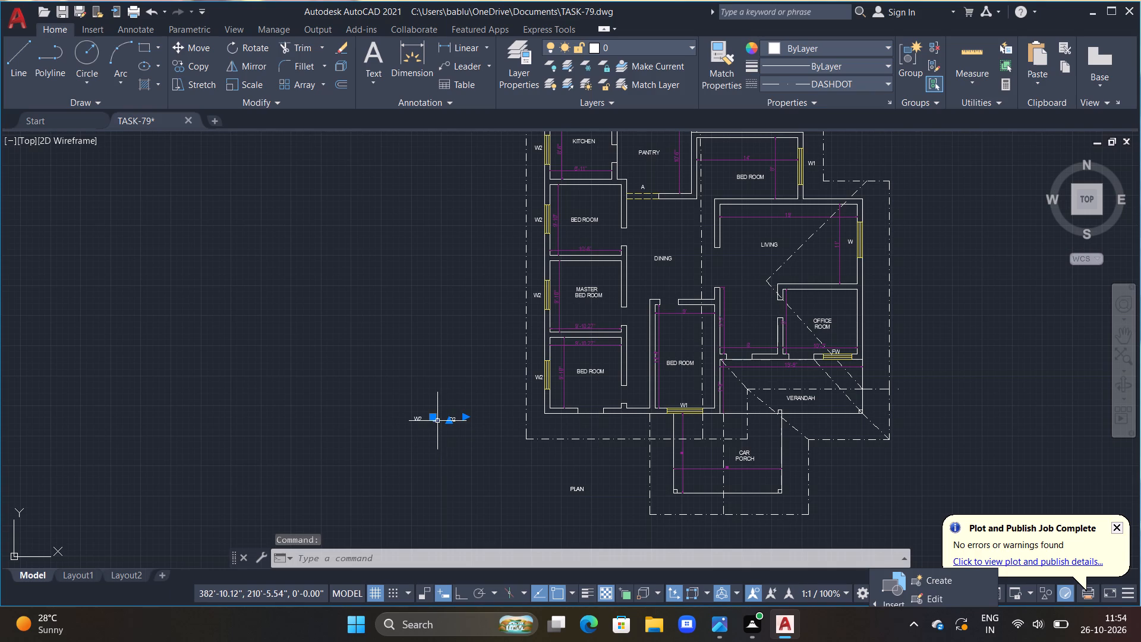
{"action": "type", "text": "CO"}
{"action": "key", "text": "space"}
{"action": "left_click", "coordinate": [437, 421]}
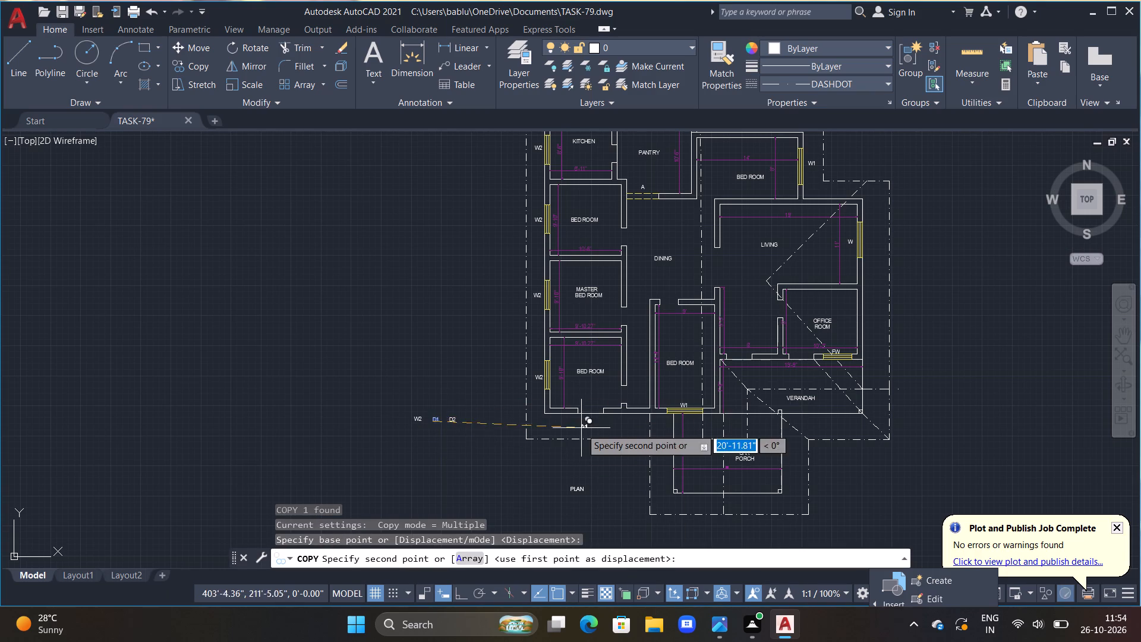
{"action": "scroll", "coordinate": [574, 435], "scroll_direction": "up", "scroll_amount": 2}
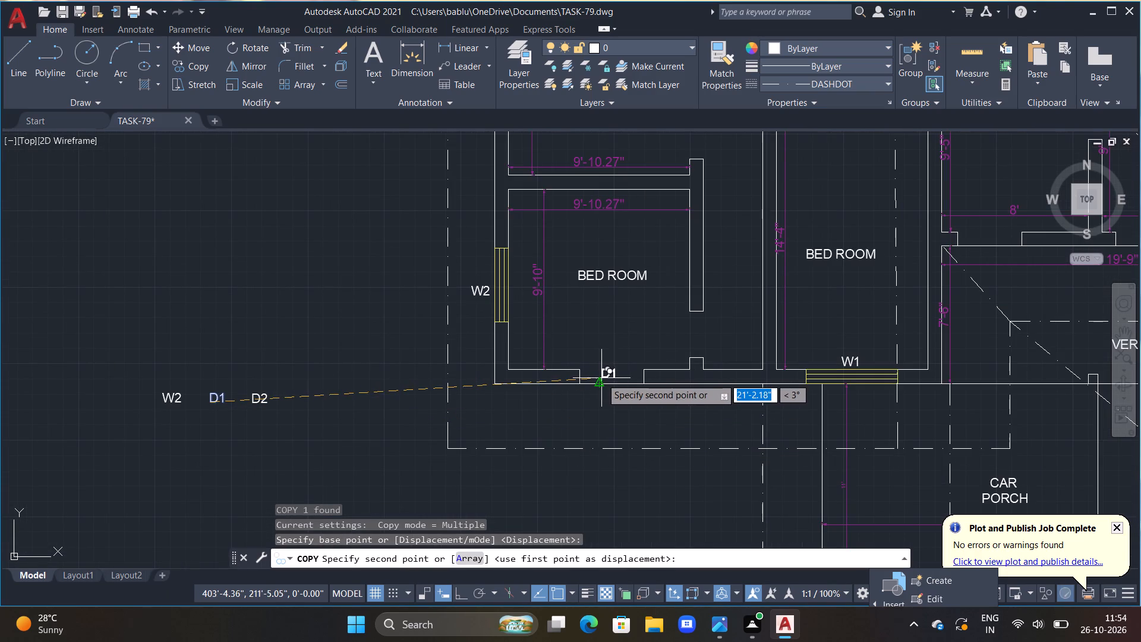
{"action": "left_click", "coordinate": [601, 378]}
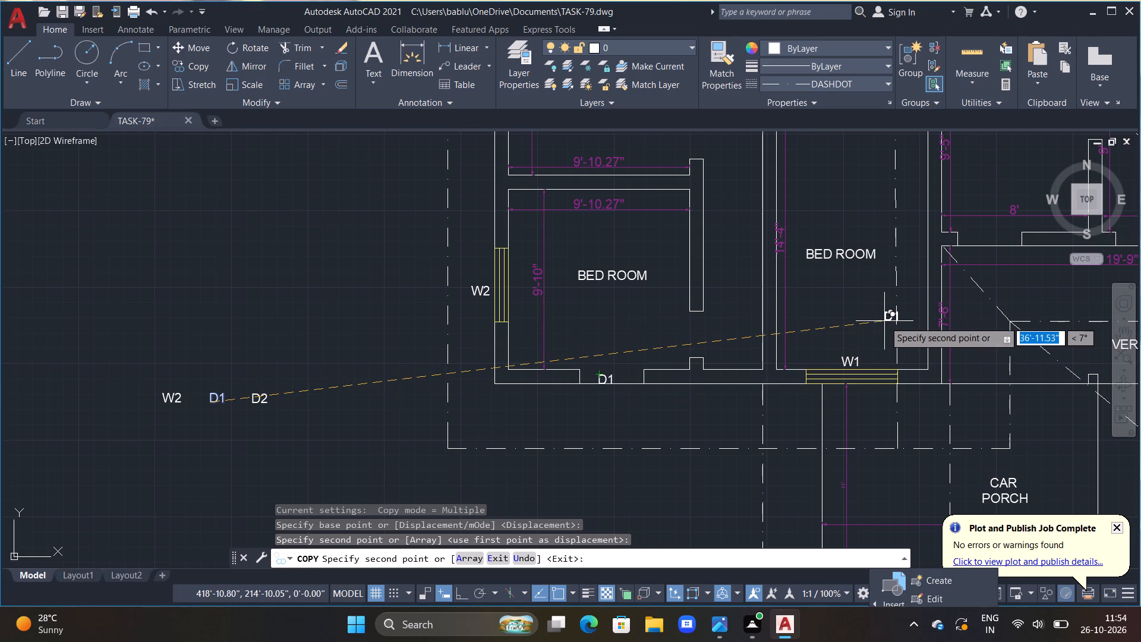
Place two more D1 copies at the two door openings in the wall along the VERANDAH's north side.
{"action": "middle_click_drag", "start_coordinate": [884, 321], "coordinate": [616, 332]}
{"action": "scroll", "coordinate": [707, 254], "scroll_direction": "up", "scroll_amount": 1}
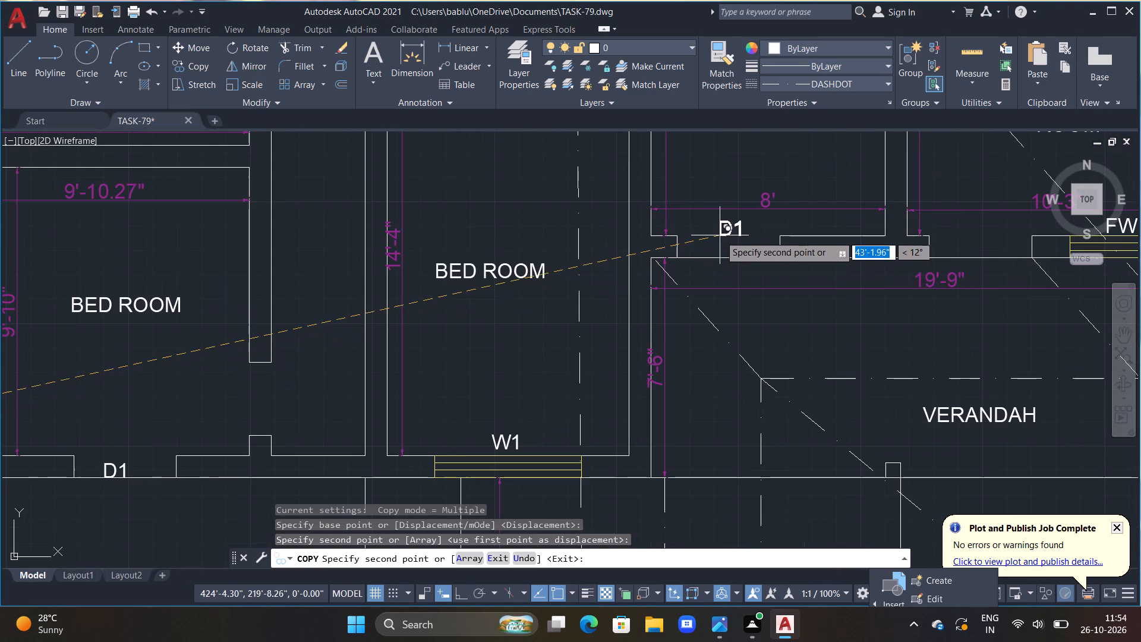
{"action": "left_click", "coordinate": [721, 240]}
{"action": "middle_click_drag", "start_coordinate": [907, 294], "coordinate": [700, 309]}
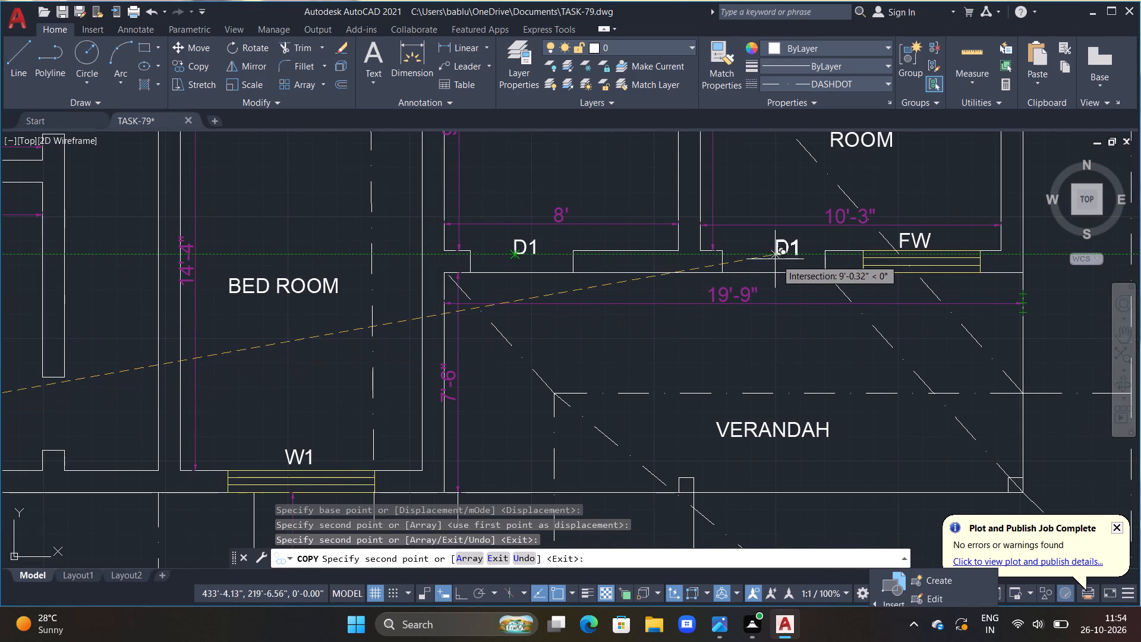
{"action": "left_click", "coordinate": [769, 257]}
{"action": "key", "text": "Escape"}
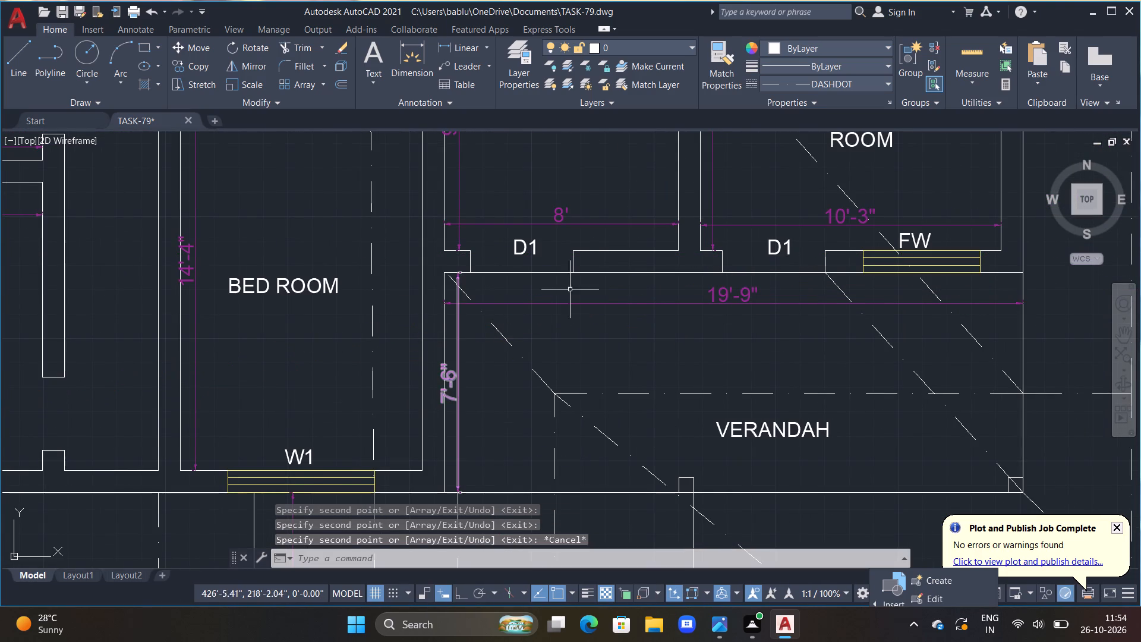
Change the D1 label at the western opening in the VERANDAH's north wall to D.
{"action": "double_click", "coordinate": [535, 250]}
{"action": "scroll", "coordinate": [535, 250], "scroll_direction": "up", "scroll_amount": 3}
{"action": "key", "text": "BackSpace"}
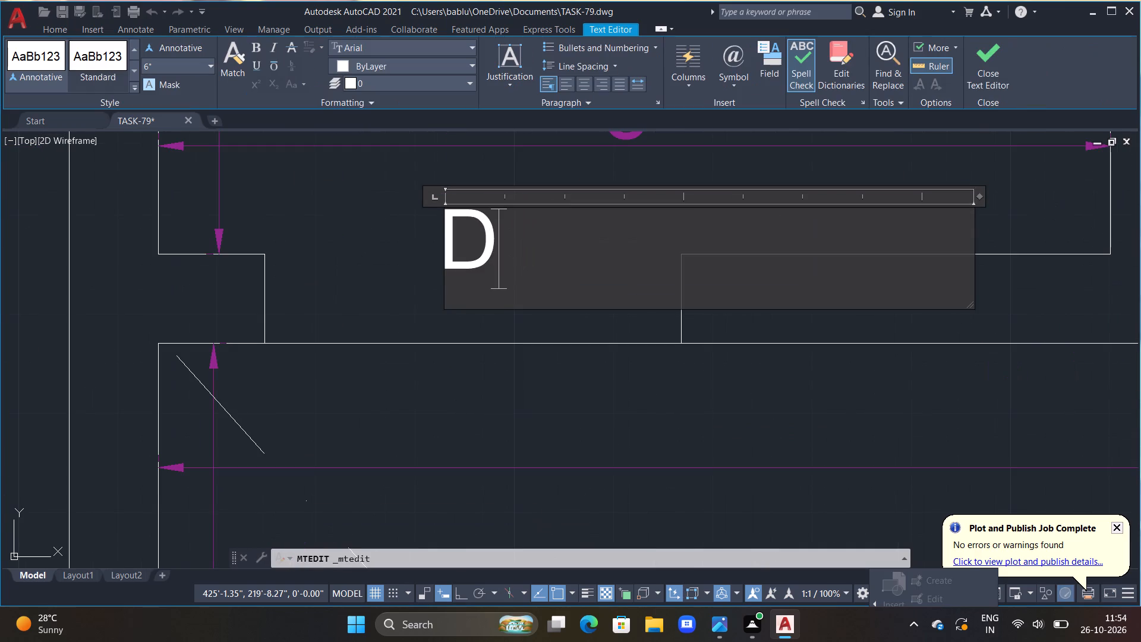
{"action": "left_click", "coordinate": [542, 386]}
Copy the spare D2 label into the openings in the MASTER BED ROOM's east wall and the central south BED ROOM's north wall.
{"action": "scroll", "coordinate": [544, 389], "scroll_direction": "down", "scroll_amount": 6}
{"action": "scroll", "coordinate": [464, 457], "scroll_direction": "down", "scroll_amount": 1}
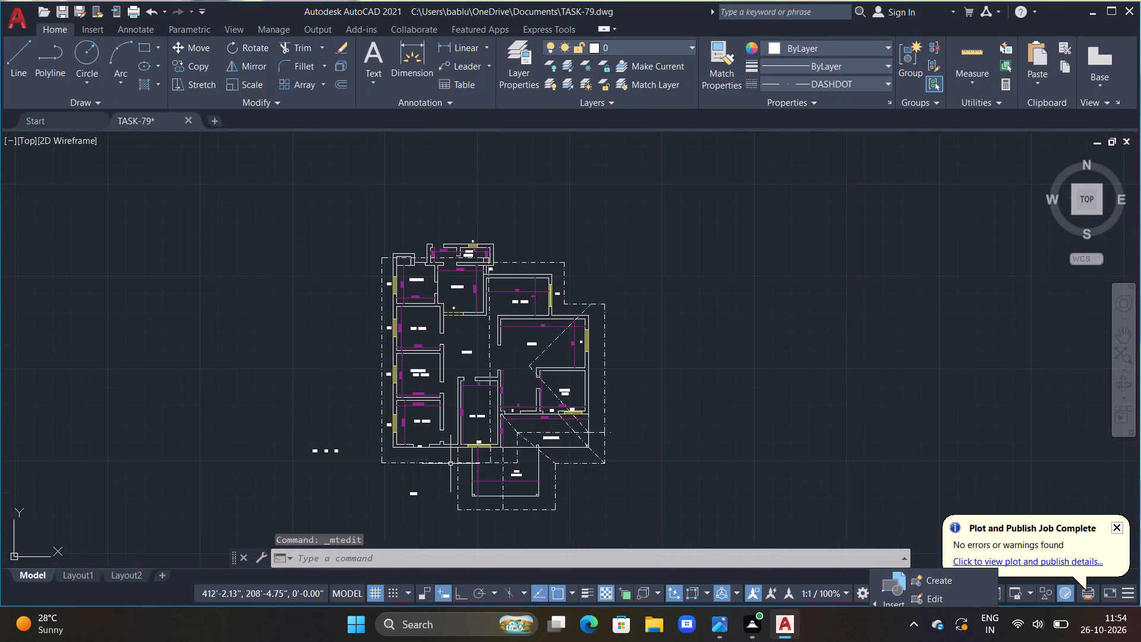
{"action": "middle_click_drag", "start_coordinate": [452, 464], "coordinate": [527, 384]}
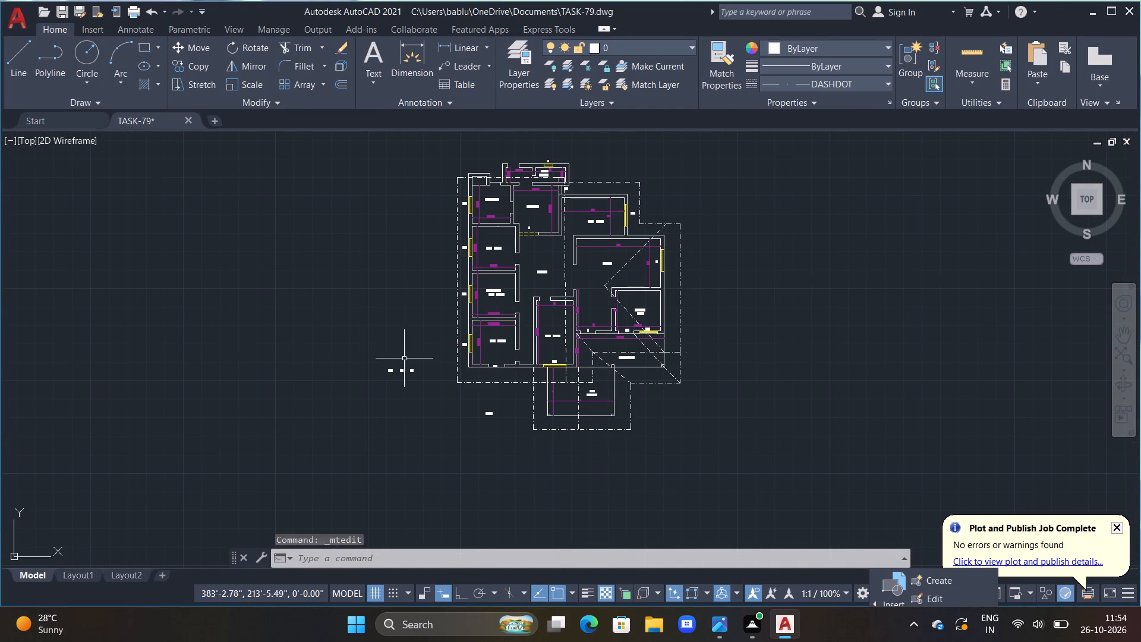
{"action": "scroll", "coordinate": [420, 380], "scroll_direction": "up", "scroll_amount": 4}
{"action": "left_click", "coordinate": [351, 332]}
{"action": "type", "text": "CO"}
{"action": "key", "text": "space"}
{"action": "left_click_drag", "start_coordinate": [351, 332], "coordinate": [355, 347]}
{"action": "middle_click_drag", "start_coordinate": [818, 232], "coordinate": [585, 395]}
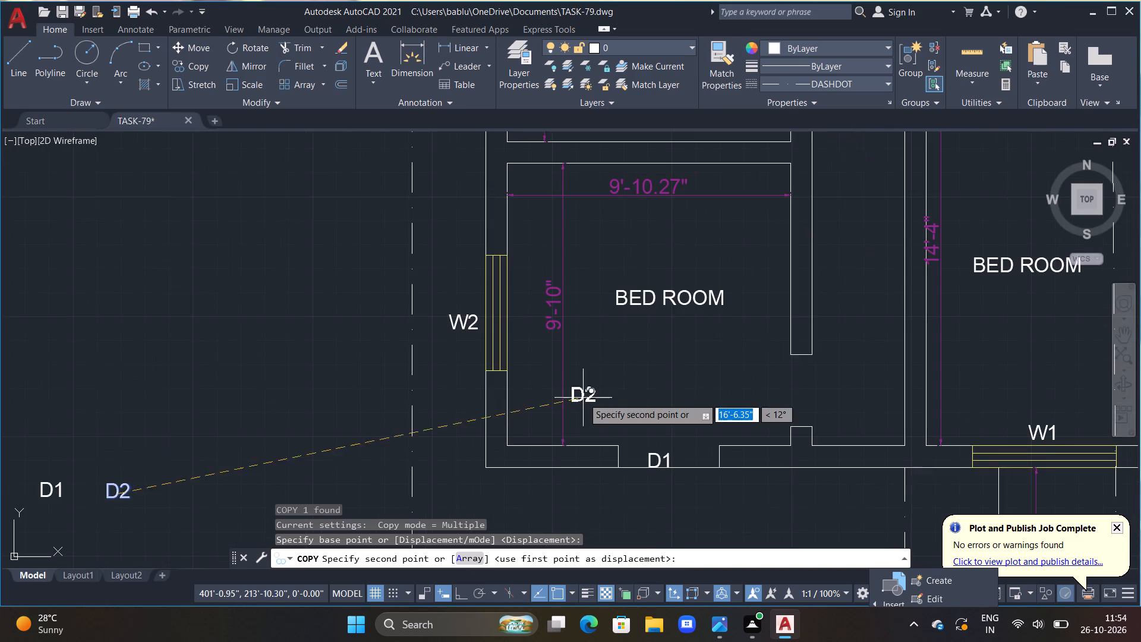
{"action": "middle_click_drag", "start_coordinate": [598, 292], "coordinate": [510, 467]}
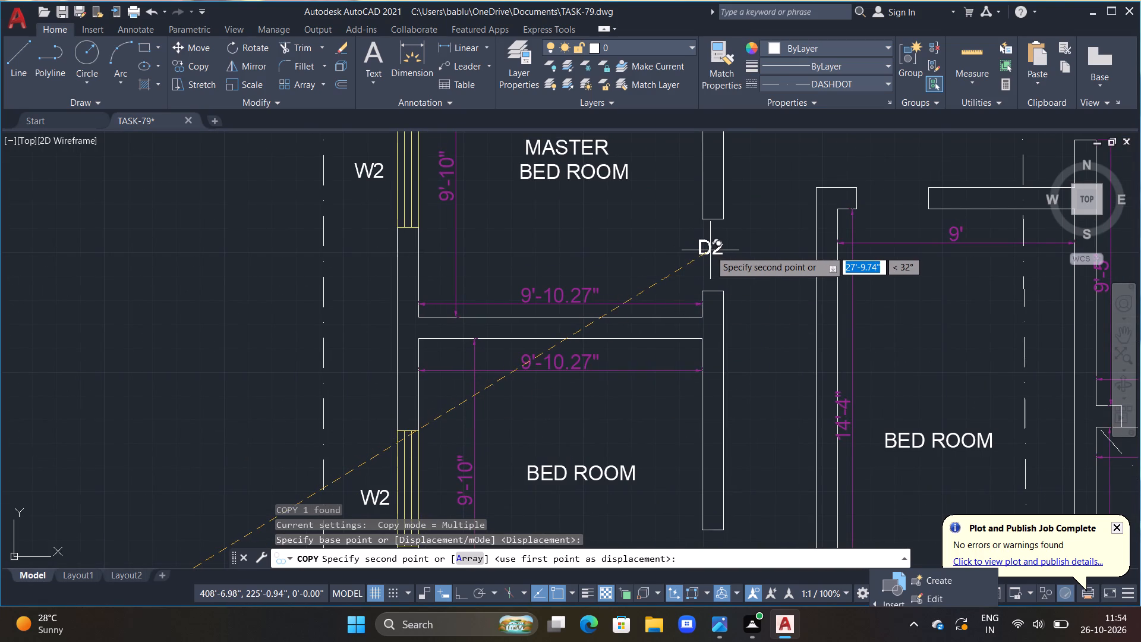
{"action": "left_click", "coordinate": [710, 250]}
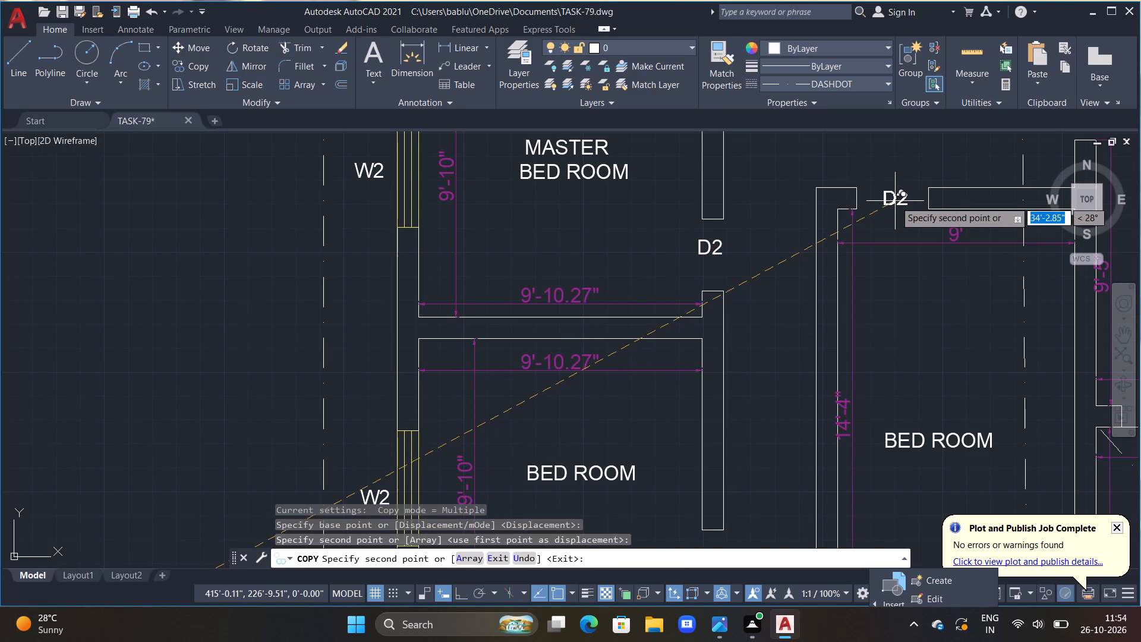
{"action": "double_click", "coordinate": [895, 201]}
Place another D2 copy in the east wall opening of the BED ROOM between the KITCHEN and the MASTER BED ROOM.
{"action": "scroll", "coordinate": [897, 216], "scroll_direction": "down", "scroll_amount": 2}
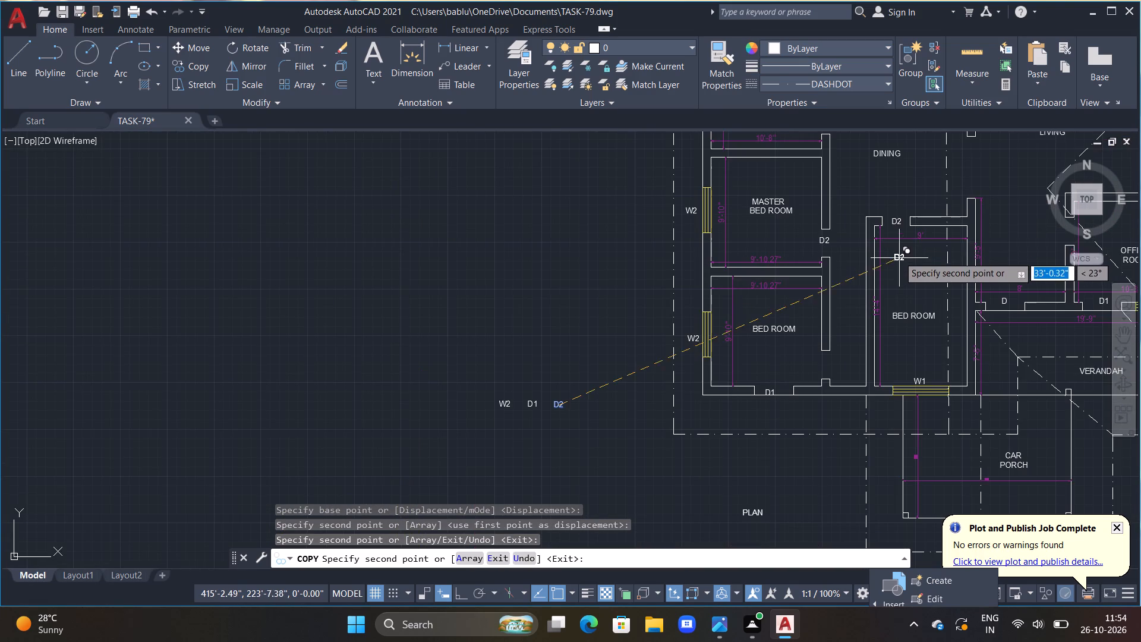
{"action": "middle_click_drag", "start_coordinate": [874, 222], "coordinate": [744, 443]}
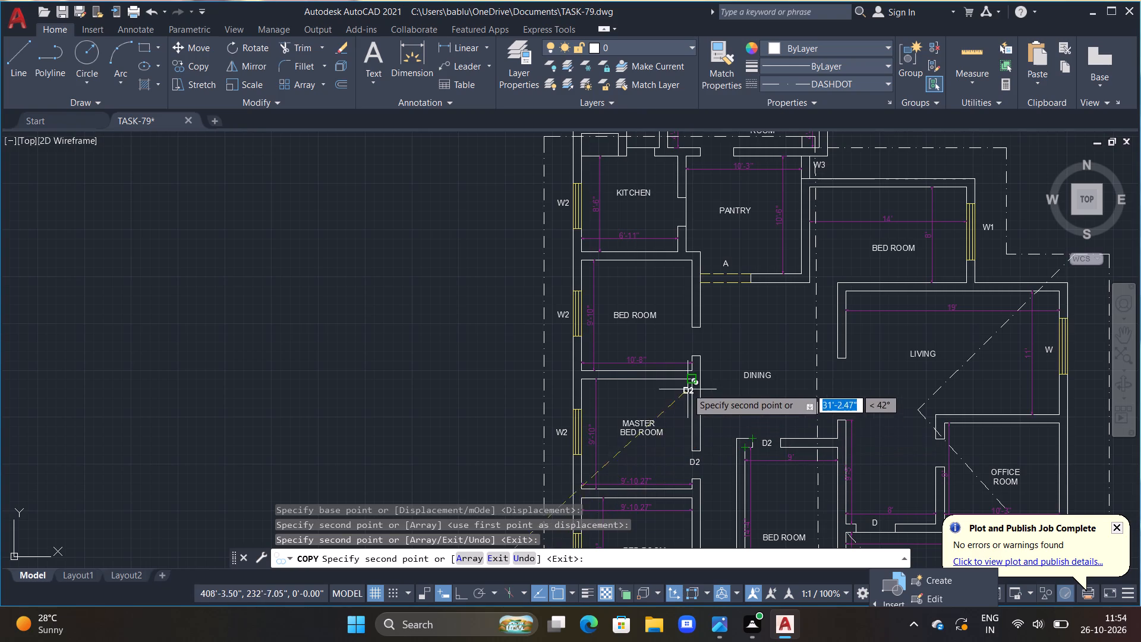
{"action": "scroll", "coordinate": [682, 373], "scroll_direction": "up", "scroll_amount": 1}
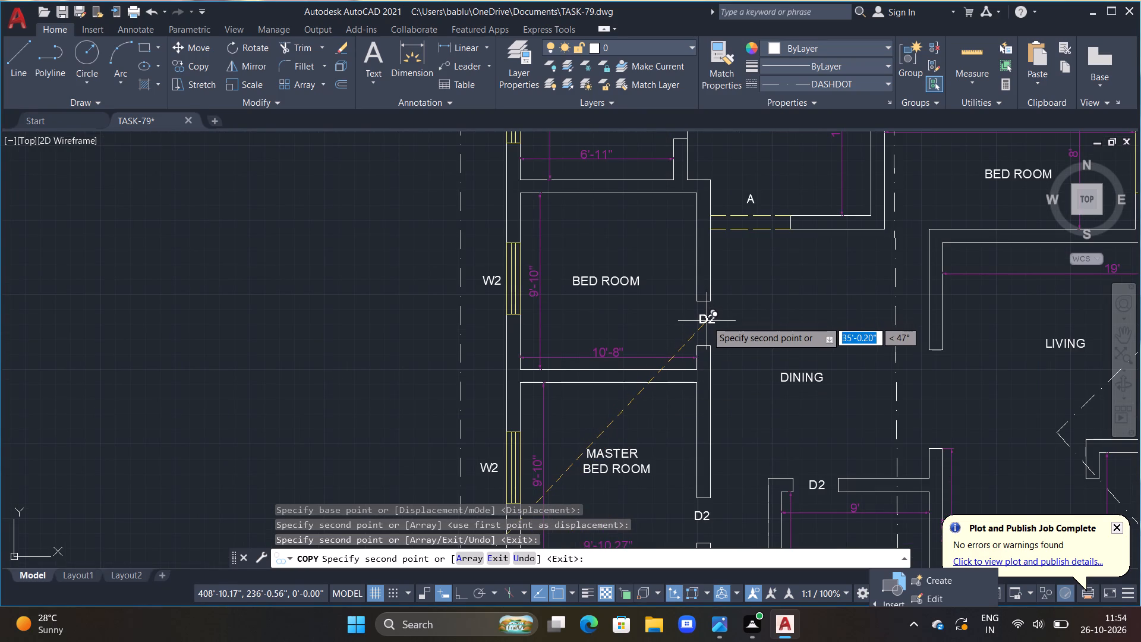
{"action": "left_click", "coordinate": [707, 321]}
Place D2 copies in the opening between the KITCHEN and PANTRY and in the opening in the KITCHEN's north wall.
{"action": "middle_click_drag", "start_coordinate": [732, 199], "coordinate": [746, 388]}
{"action": "scroll", "coordinate": [702, 316], "scroll_direction": "up", "scroll_amount": 2}
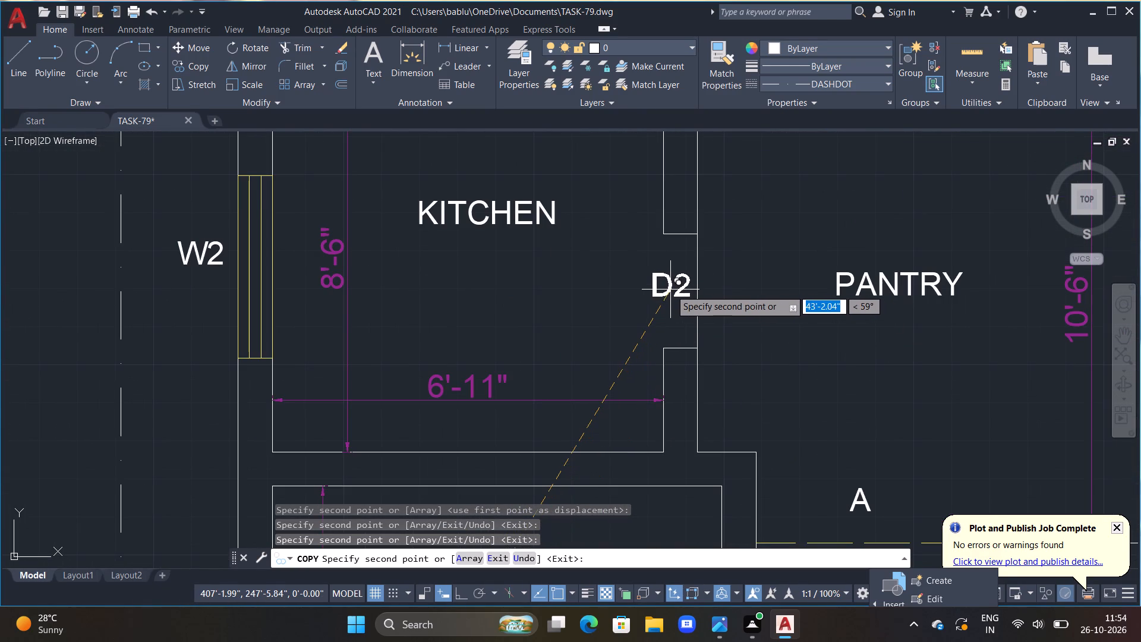
{"action": "left_click", "coordinate": [672, 291]}
{"action": "scroll", "coordinate": [672, 291], "scroll_direction": "down", "scroll_amount": 2}
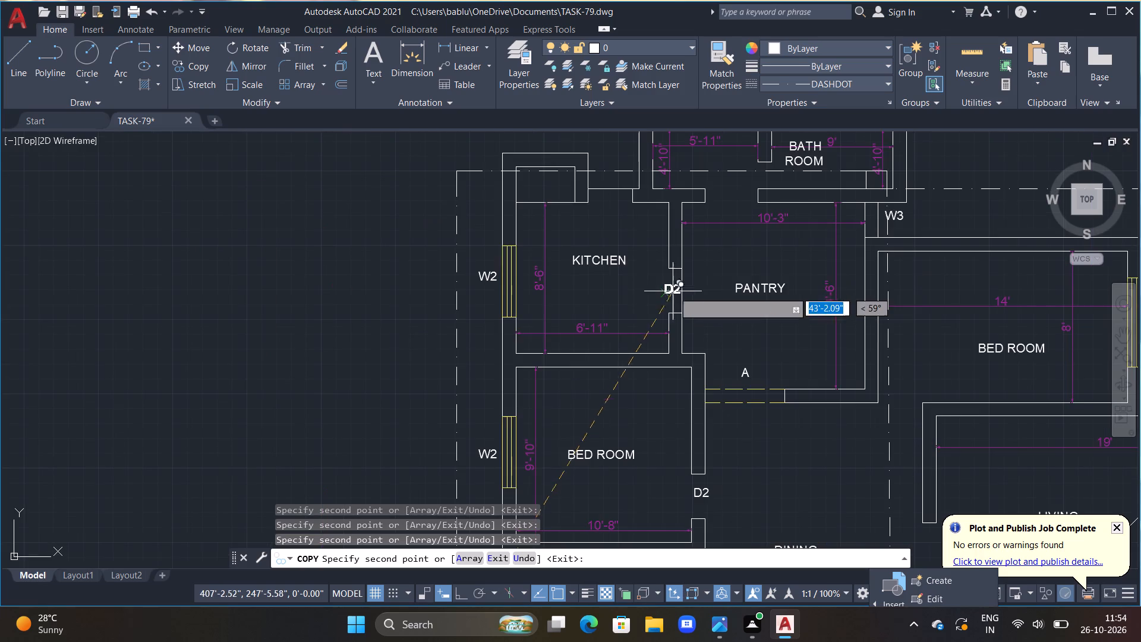
{"action": "scroll", "coordinate": [610, 211], "scroll_direction": "up", "scroll_amount": 1}
{"action": "left_click", "coordinate": [608, 198]}
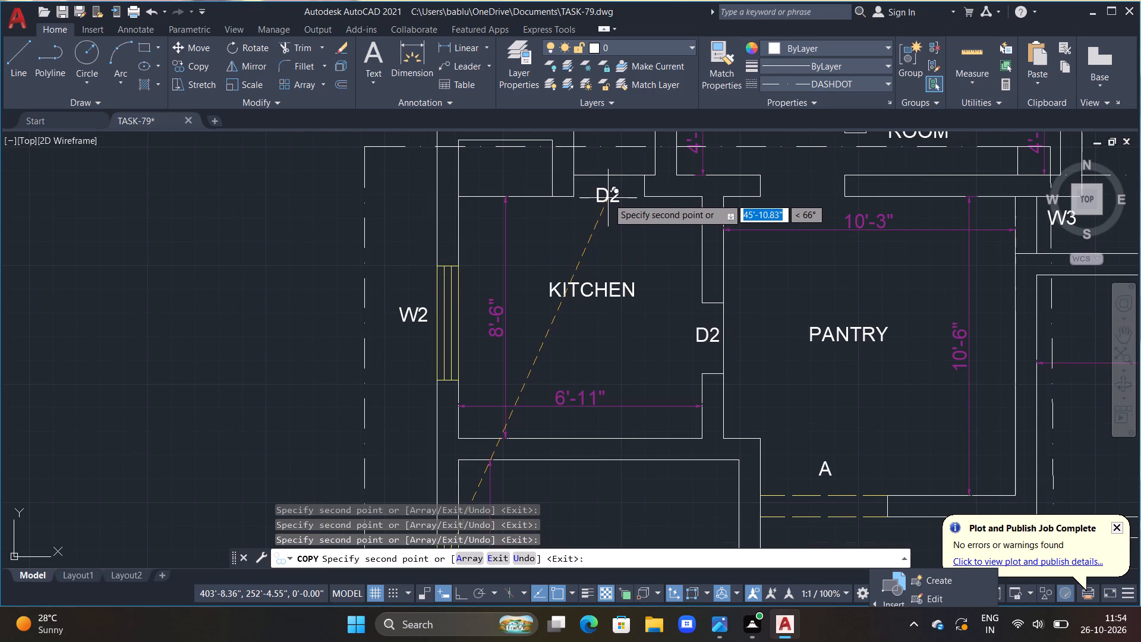
Place D2 copies in the north wall opening west of the BATH ROOM and at the BATH ROOM's west entrance.
{"action": "scroll", "coordinate": [613, 208], "scroll_direction": "down", "scroll_amount": 2}
{"action": "scroll", "coordinate": [663, 165], "scroll_direction": "up", "scroll_amount": 3}
{"action": "middle_click_drag", "start_coordinate": [663, 164], "coordinate": [672, 354]}
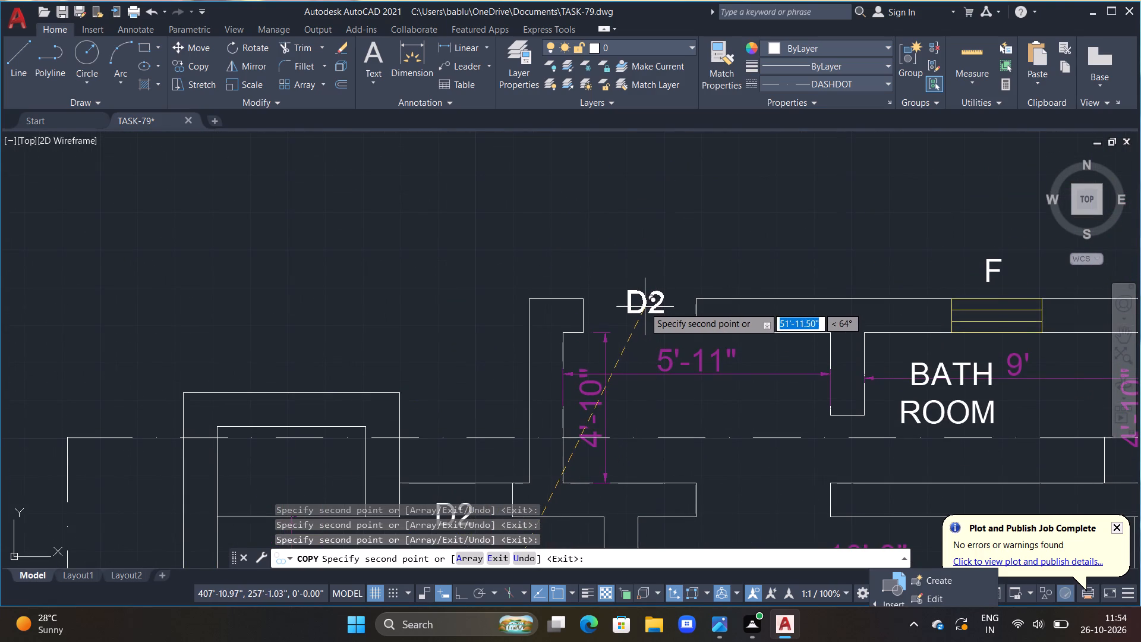
{"action": "left_click", "coordinate": [641, 312]}
{"action": "scroll", "coordinate": [641, 313], "scroll_direction": "down", "scroll_amount": 2}
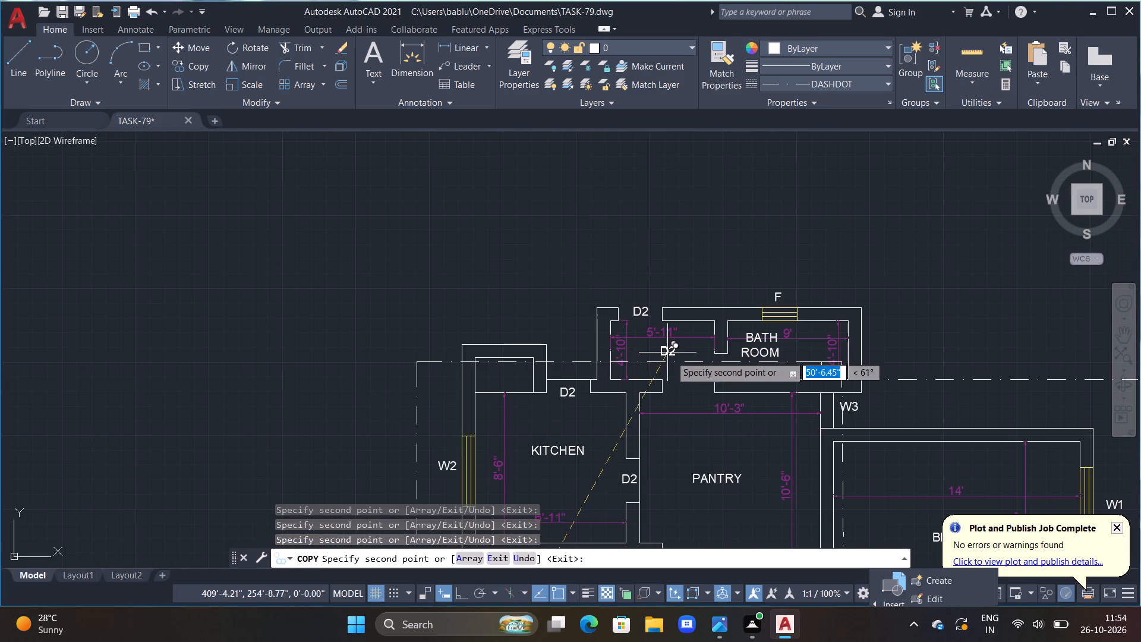
{"action": "scroll", "coordinate": [749, 382], "scroll_direction": "up", "scroll_amount": 4}
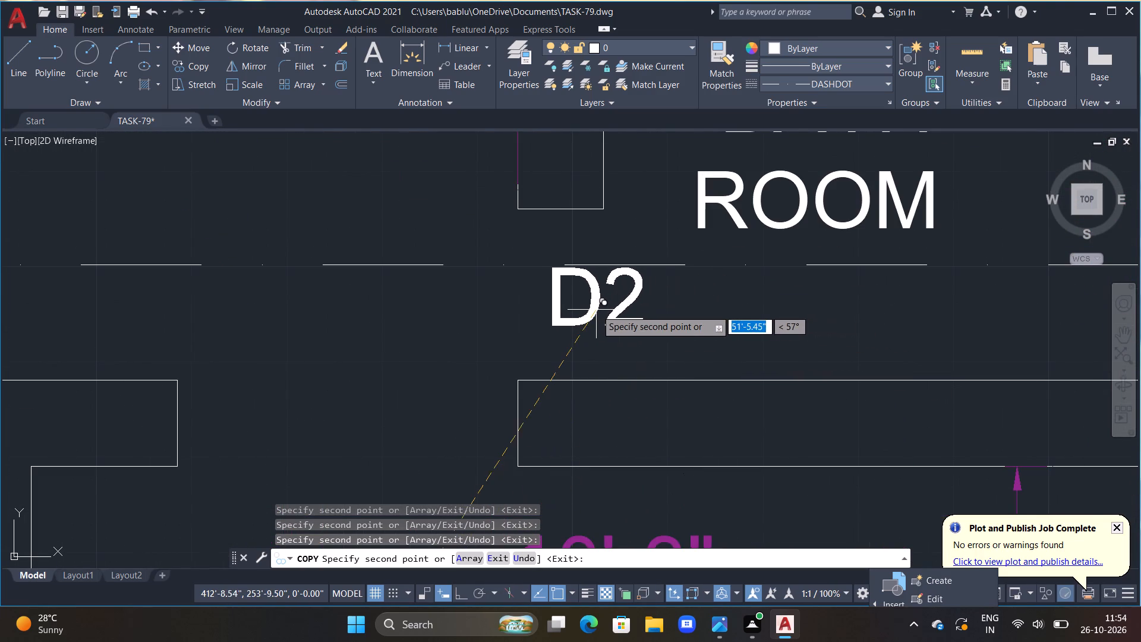
{"action": "double_click", "coordinate": [586, 310]}
{"action": "scroll", "coordinate": [595, 314], "scroll_direction": "down", "scroll_amount": 3}
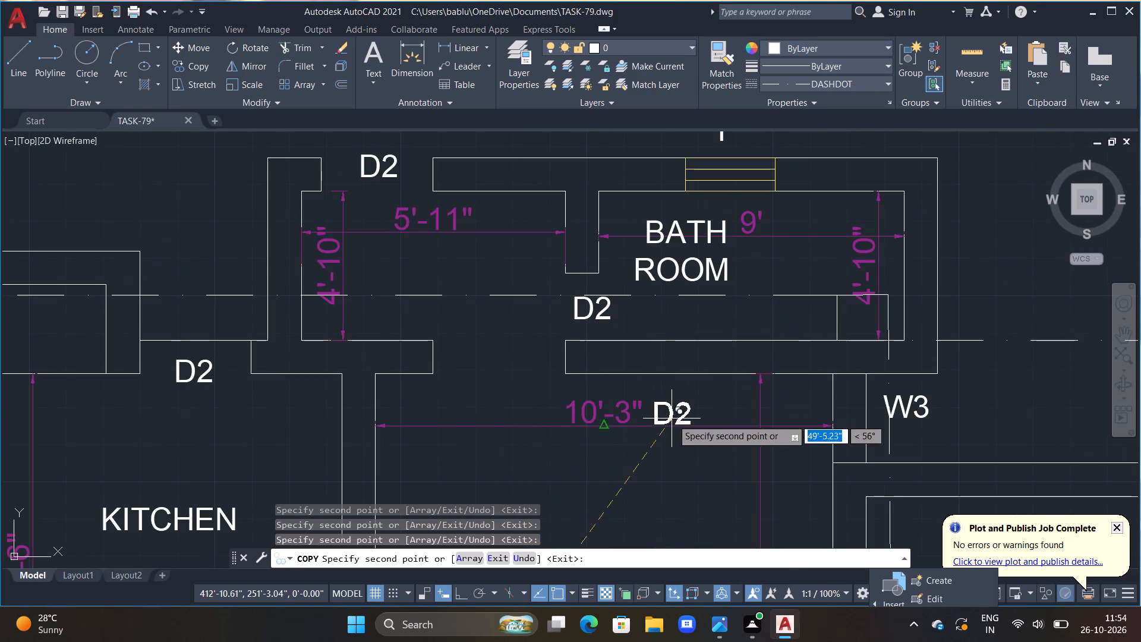
Place a D2 copy in the opening in the OFFICE ROOM's west wall and finish copying.
{"action": "middle_click_drag", "start_coordinate": [672, 419], "coordinate": [635, 309]}
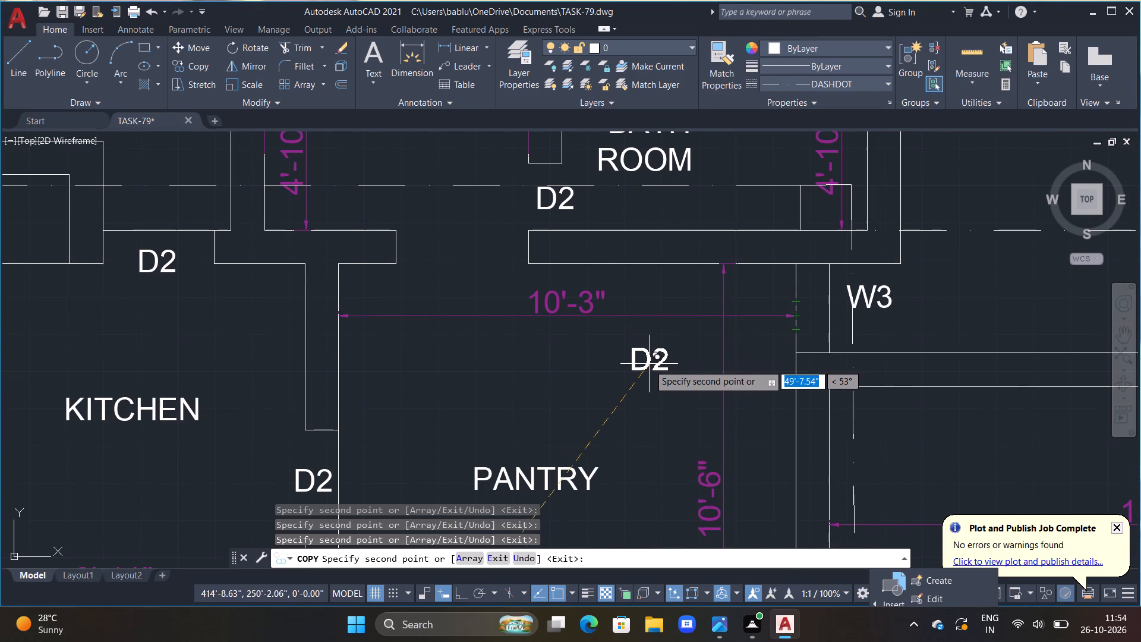
{"action": "scroll", "coordinate": [726, 402], "scroll_direction": "down", "scroll_amount": 1}
{"action": "middle_click_drag", "start_coordinate": [815, 396], "coordinate": [777, 349]}
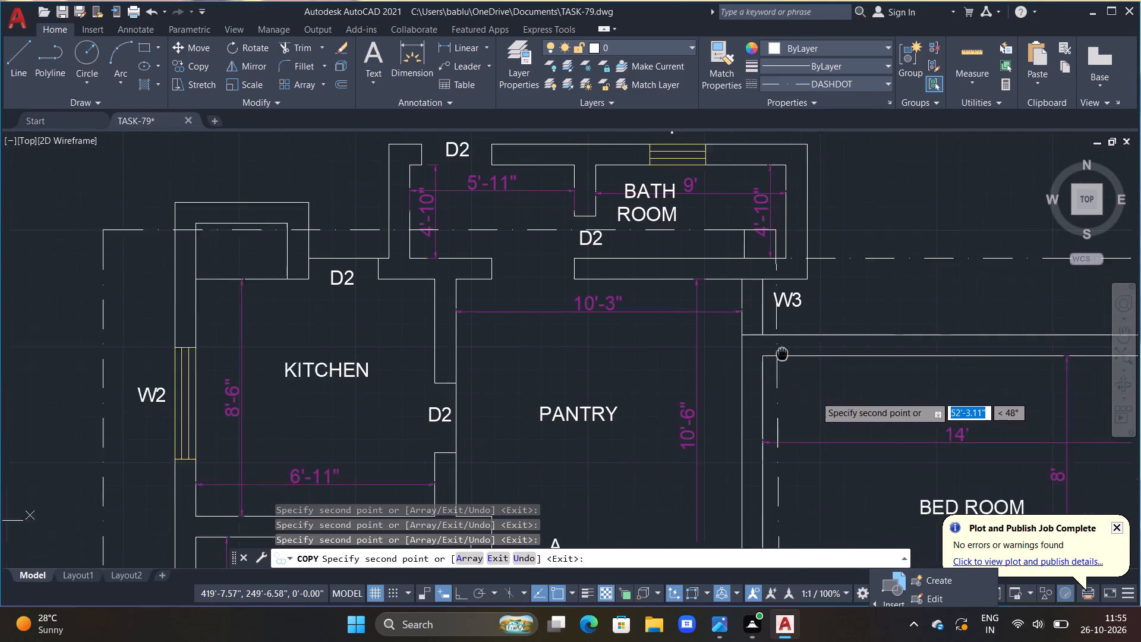
{"action": "middle_click_drag", "start_coordinate": [777, 349], "coordinate": [650, 234]}
{"action": "middle_click_drag", "start_coordinate": [704, 404], "coordinate": [603, 202]}
{"action": "scroll", "coordinate": [624, 265], "scroll_direction": "down", "scroll_amount": 1}
{"action": "scroll", "coordinate": [636, 386], "scroll_direction": "down", "scroll_amount": 1}
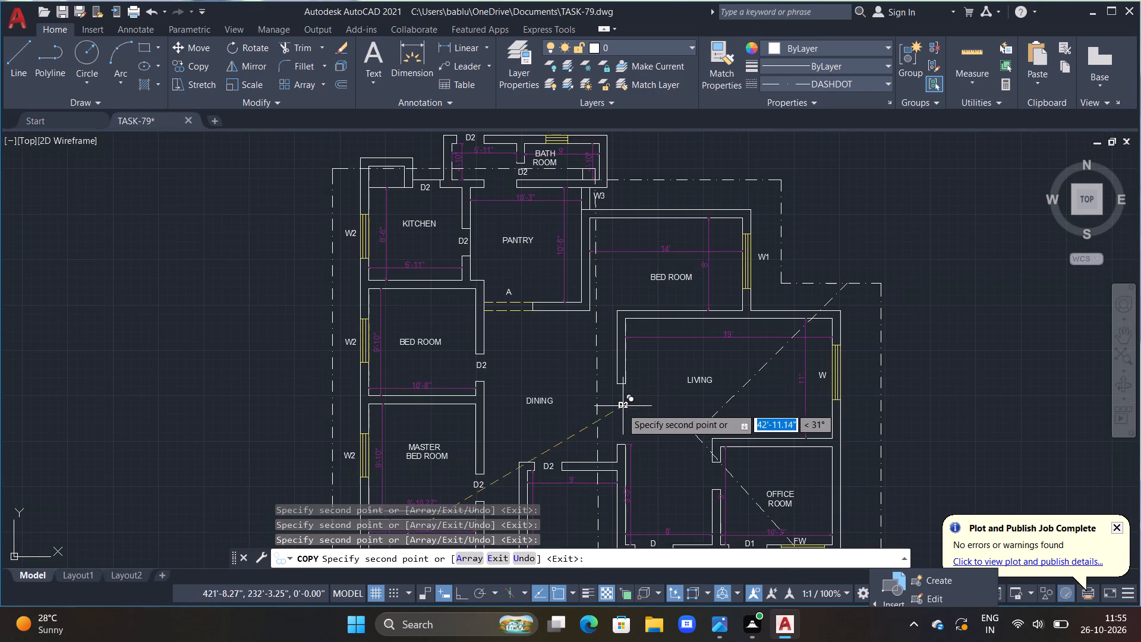
{"action": "scroll", "coordinate": [617, 416], "scroll_direction": "down", "scroll_amount": 1}
{"action": "middle_click_drag", "start_coordinate": [641, 435], "coordinate": [587, 313]}
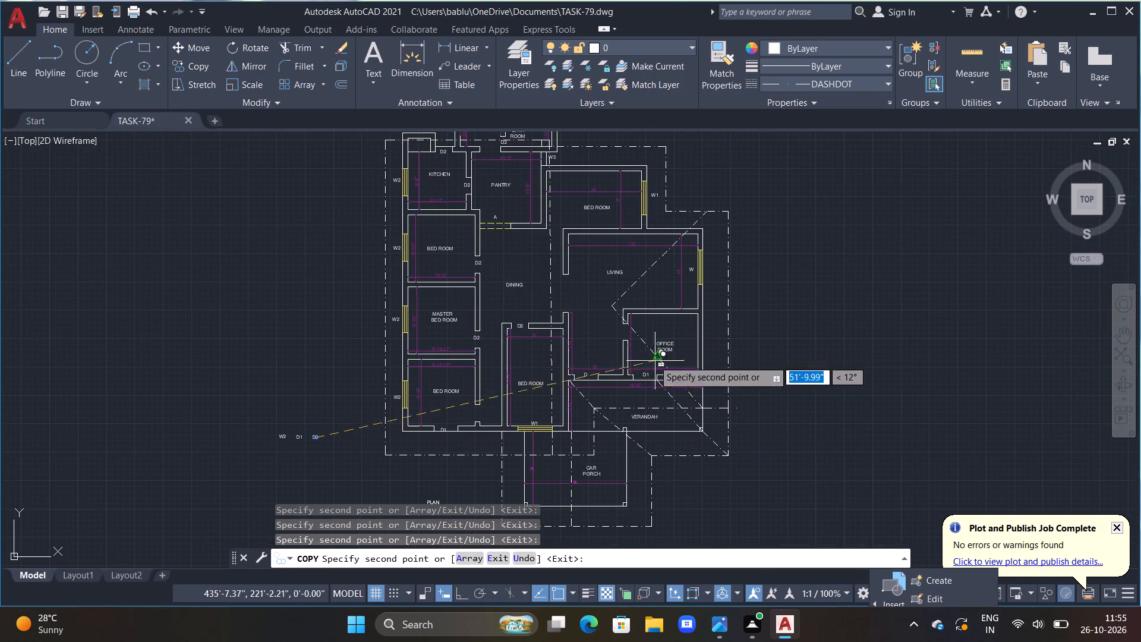
{"action": "scroll", "coordinate": [632, 342], "scroll_direction": "up", "scroll_amount": 3}
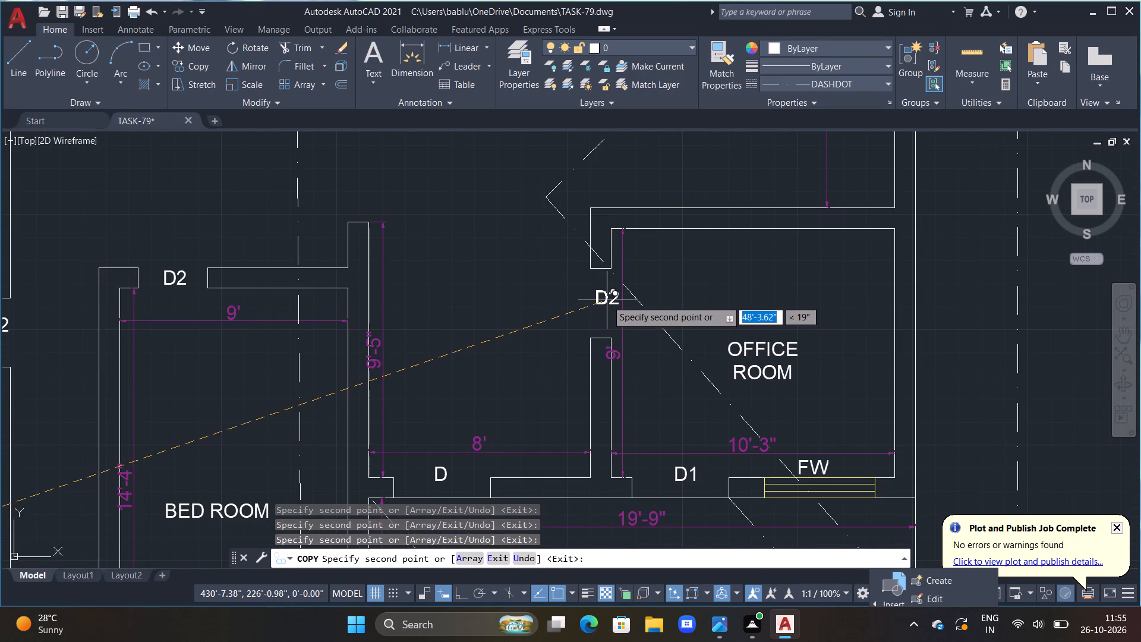
{"action": "double_click", "coordinate": [607, 300]}
{"action": "key", "text": "Escape"}
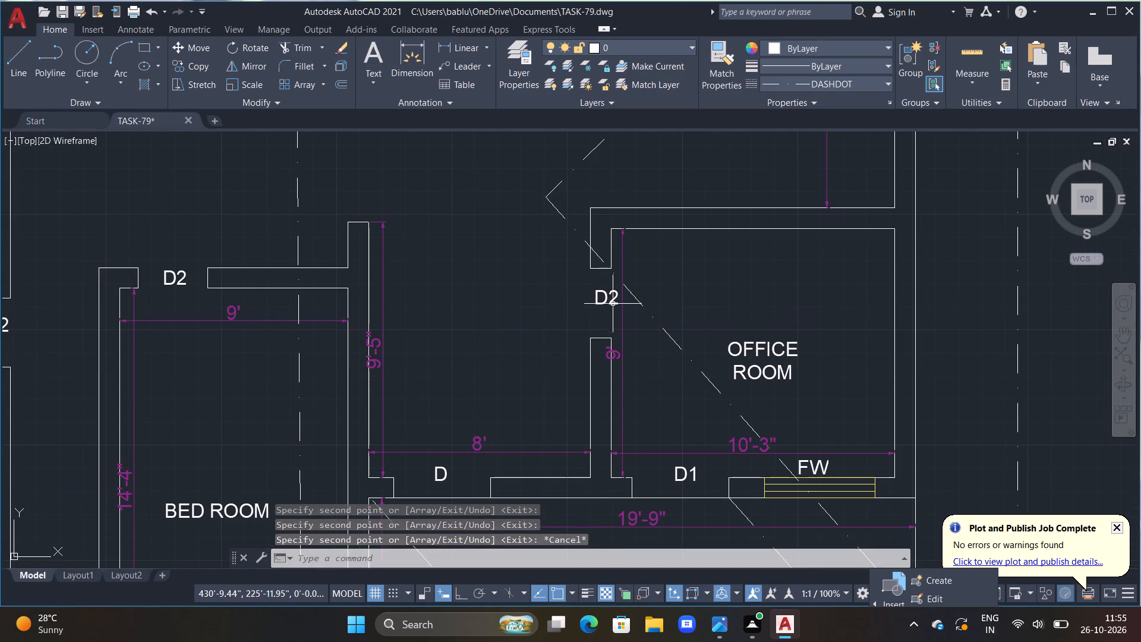
Change the D2 label at the BATH ROOM's west entrance to D3.
{"action": "scroll", "coordinate": [616, 312], "scroll_direction": "down", "scroll_amount": 1}
{"action": "middle_click_drag", "start_coordinate": [601, 314], "coordinate": [633, 430]}
{"action": "scroll", "coordinate": [585, 367], "scroll_direction": "down", "scroll_amount": 2}
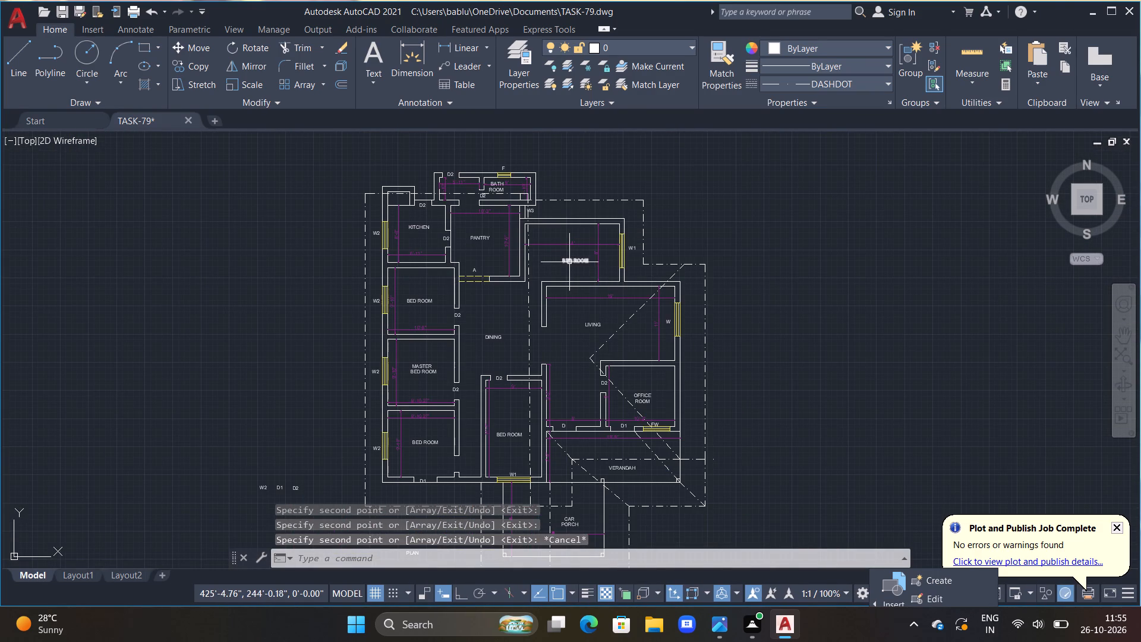
{"action": "scroll", "coordinate": [521, 194], "scroll_direction": "up", "scroll_amount": 2}
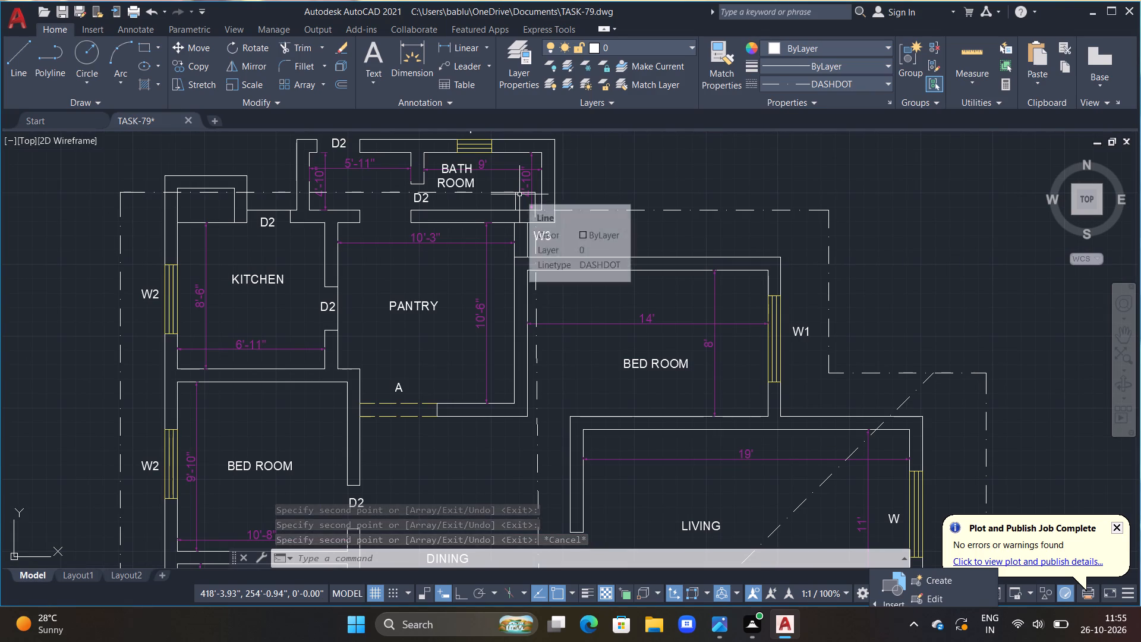
{"action": "middle_click_drag", "start_coordinate": [499, 235], "coordinate": [622, 255]}
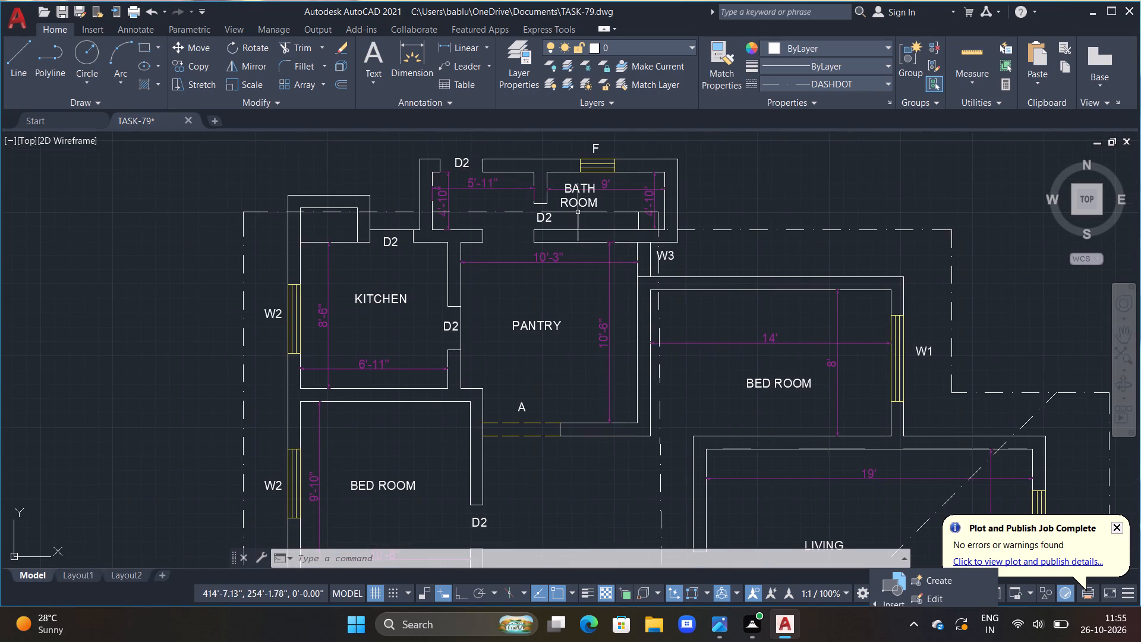
{"action": "scroll", "coordinate": [575, 209], "scroll_direction": "up", "scroll_amount": 3}
{"action": "double_click", "coordinate": [500, 222]}
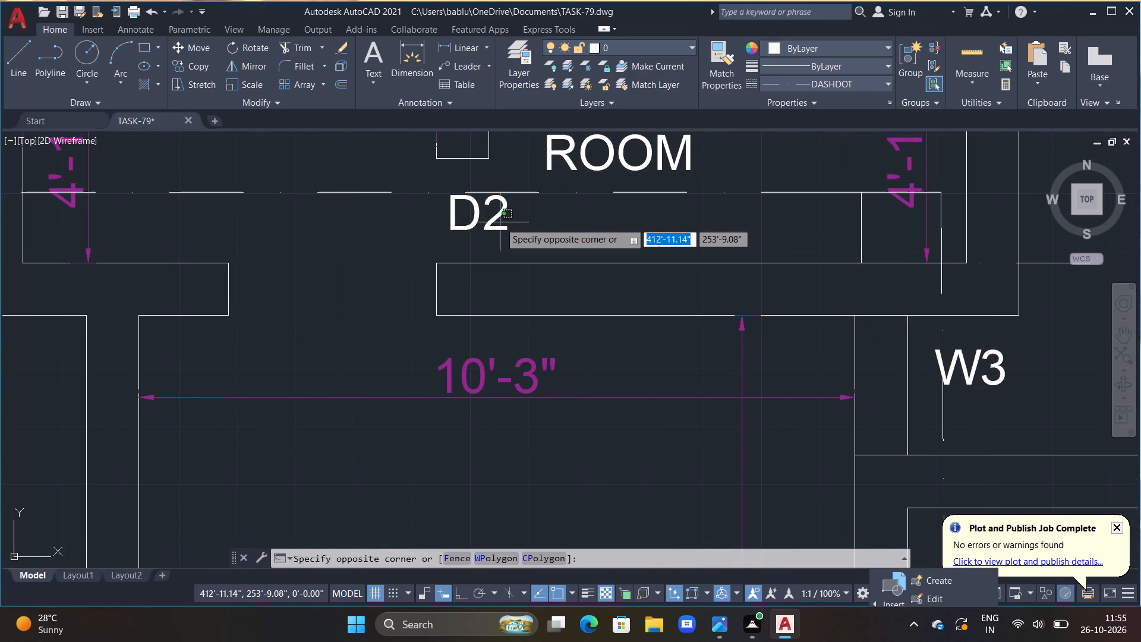
{"action": "triple_click", "coordinate": [488, 226]}
{"action": "scroll", "coordinate": [509, 209], "scroll_direction": "up", "scroll_amount": 2}
{"action": "double_click", "coordinate": [518, 207]}
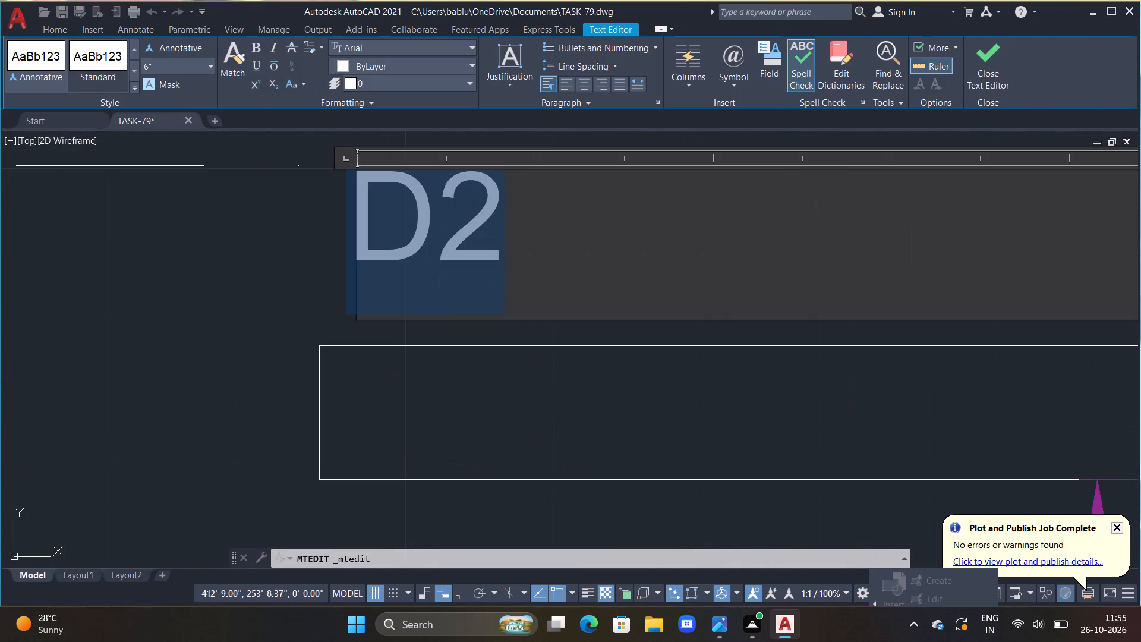
{"action": "key", "text": "BackSpace"}
{"action": "type", "text": "D3"}
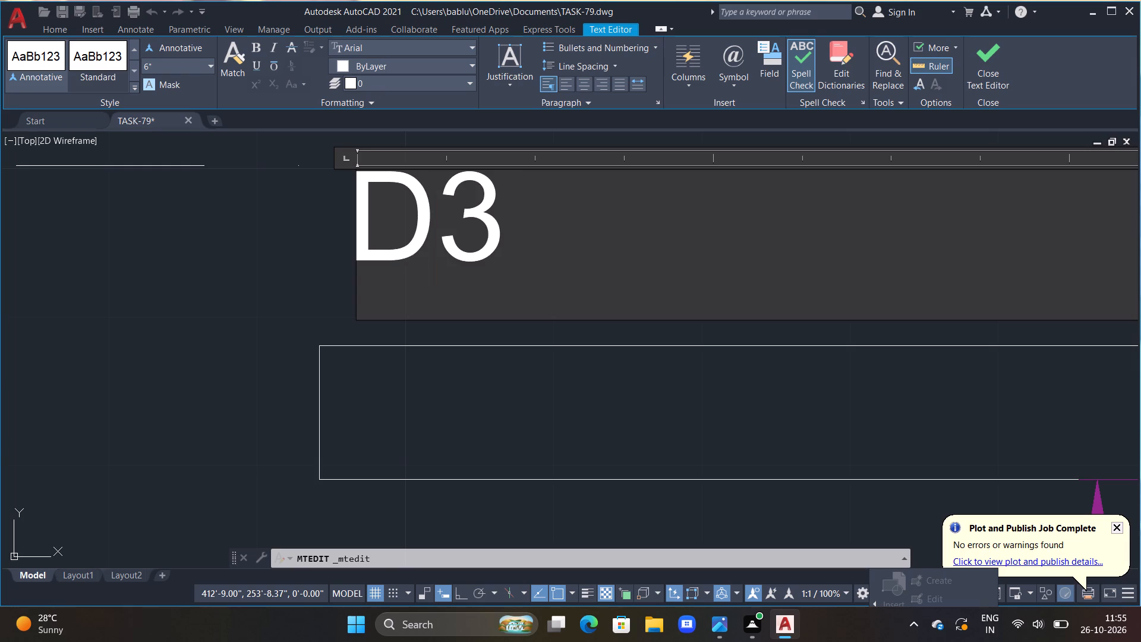
{"action": "left_click", "coordinate": [620, 407]}
{"action": "scroll", "coordinate": [620, 407], "scroll_direction": "down", "scroll_amount": 4}
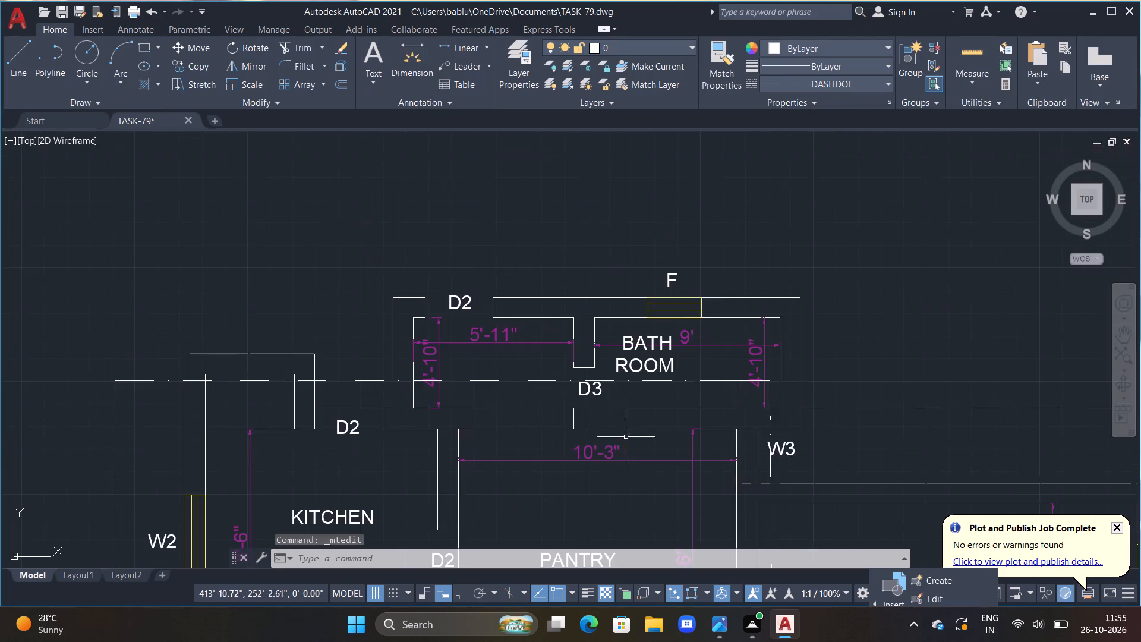
Copy the D2 label from the central south BED ROOM's north opening to beside the opening between DINING and LIVING.
{"action": "middle_click_drag", "start_coordinate": [642, 460], "coordinate": [595, 317]}
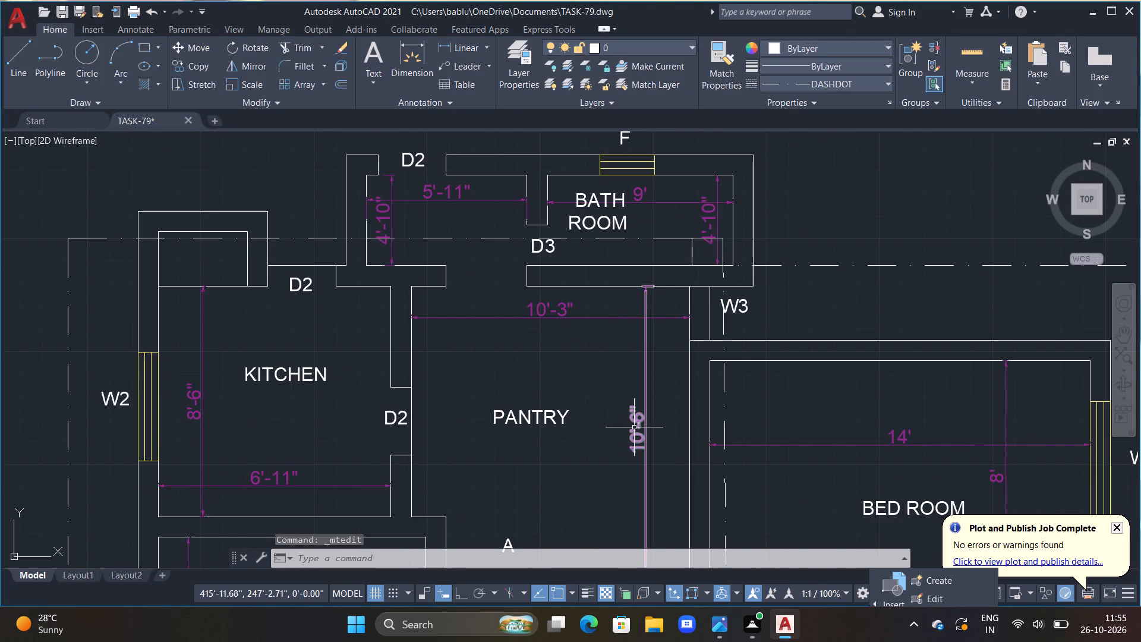
{"action": "middle_click_drag", "start_coordinate": [590, 453], "coordinate": [579, 320]}
{"action": "scroll", "coordinate": [587, 344], "scroll_direction": "down", "scroll_amount": 1}
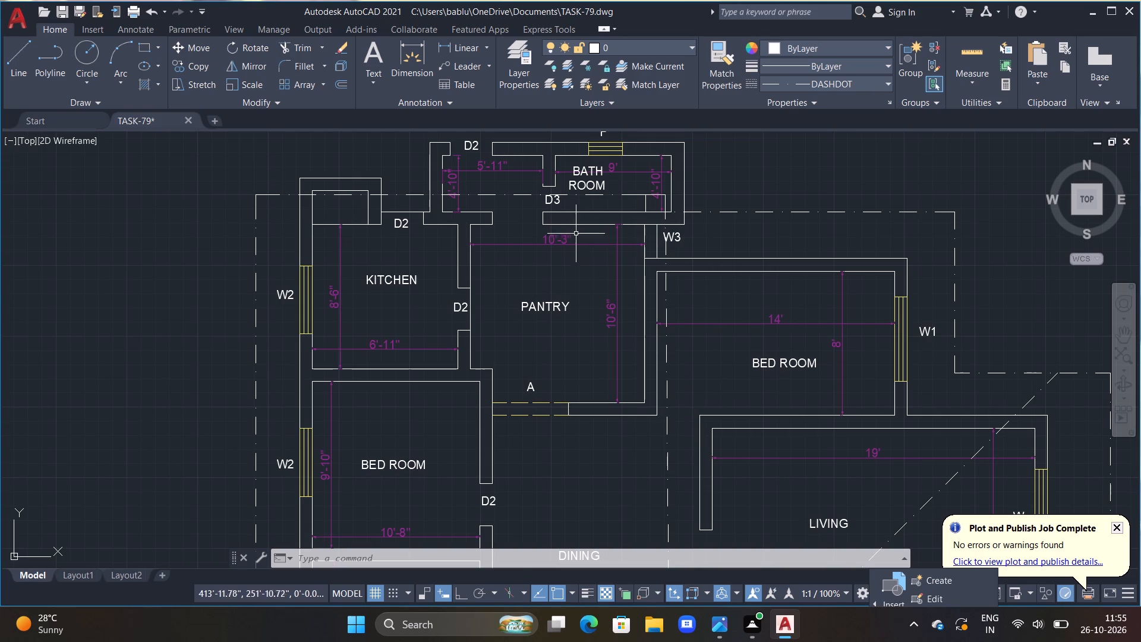
{"action": "middle_click_drag", "start_coordinate": [708, 389], "coordinate": [647, 234]}
{"action": "scroll", "coordinate": [759, 426], "scroll_direction": "down", "scroll_amount": 1}
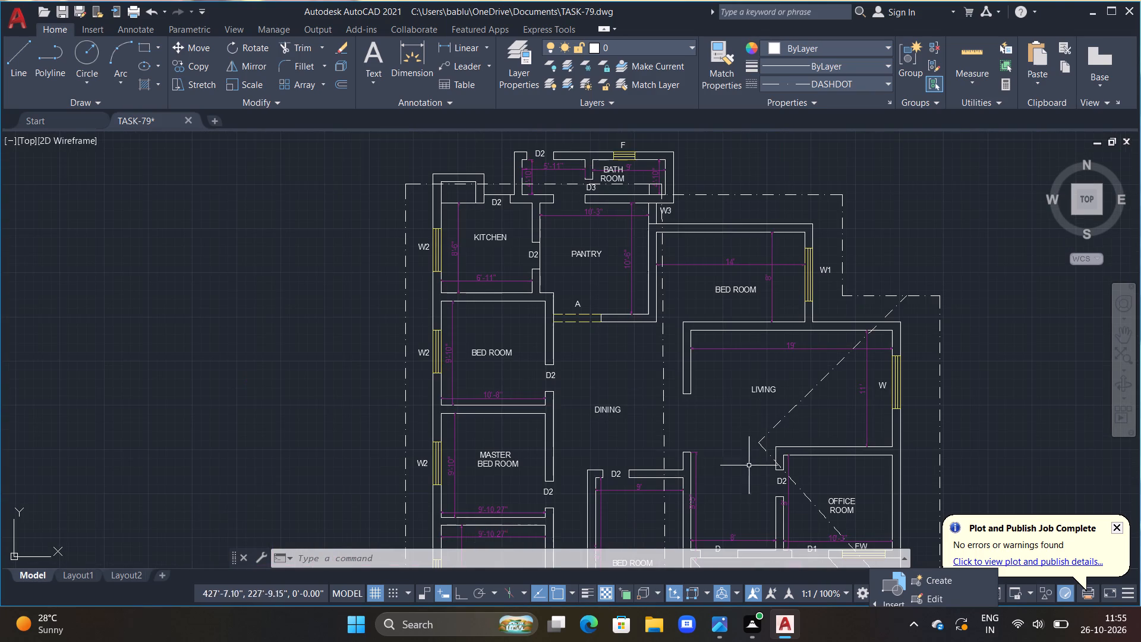
{"action": "middle_click_drag", "start_coordinate": [735, 469], "coordinate": [707, 330]}
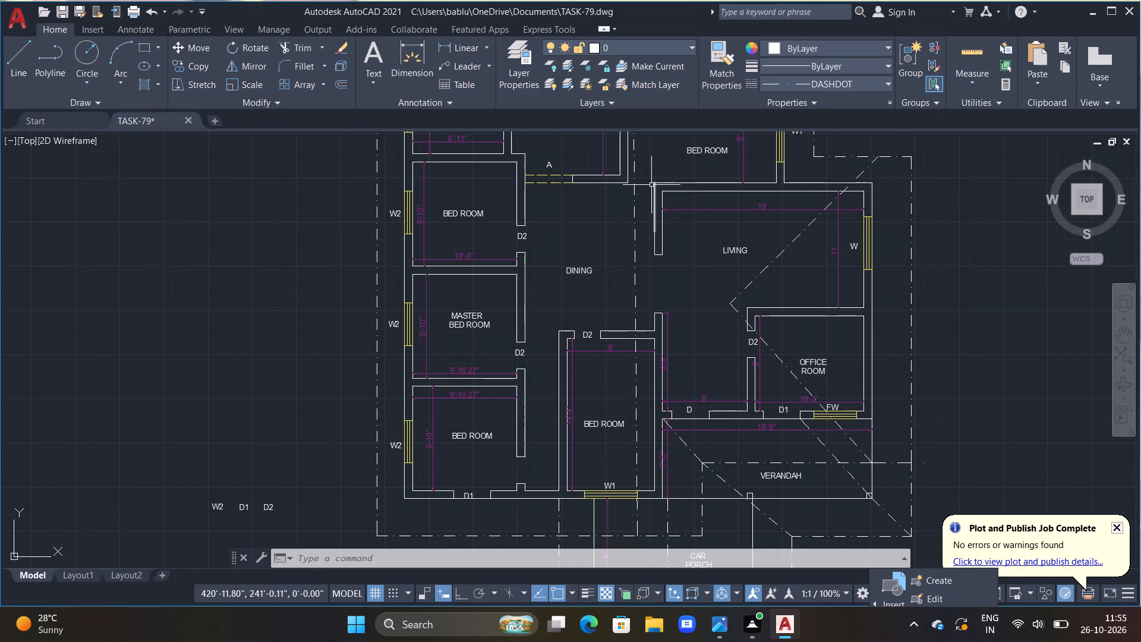
{"action": "left_click", "coordinate": [586, 333]}
{"action": "type", "text": "CO"}
{"action": "key", "text": "space"}
{"action": "left_click", "coordinate": [582, 336]}
{"action": "scroll", "coordinate": [640, 200], "scroll_direction": "up", "scroll_amount": 2}
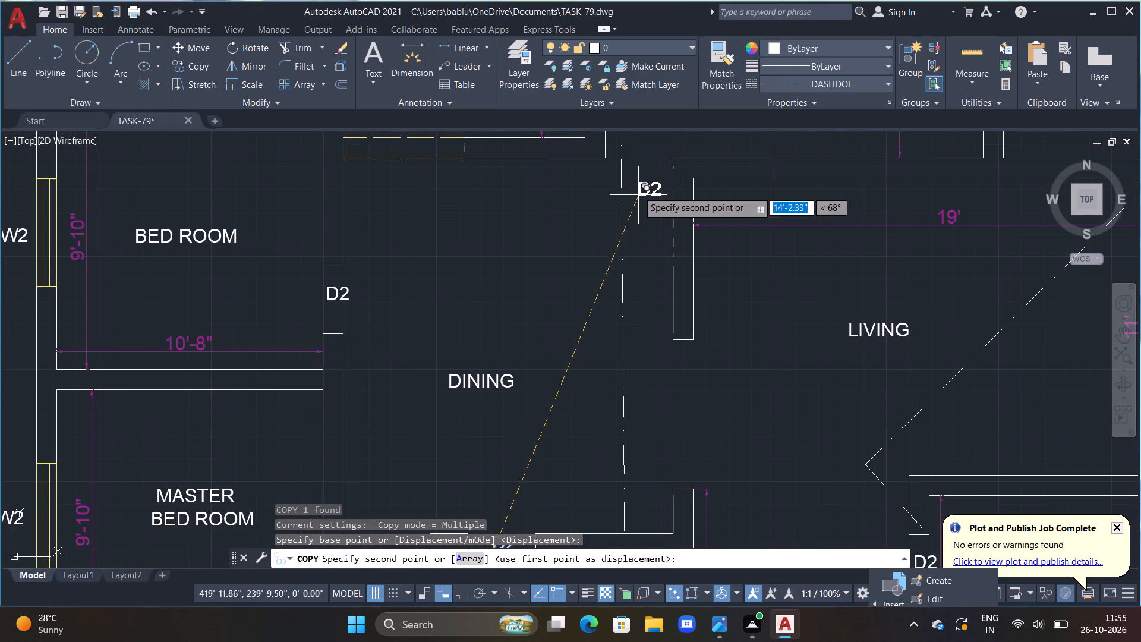
{"action": "left_click", "coordinate": [624, 158]}
{"action": "key", "text": "Escape"}
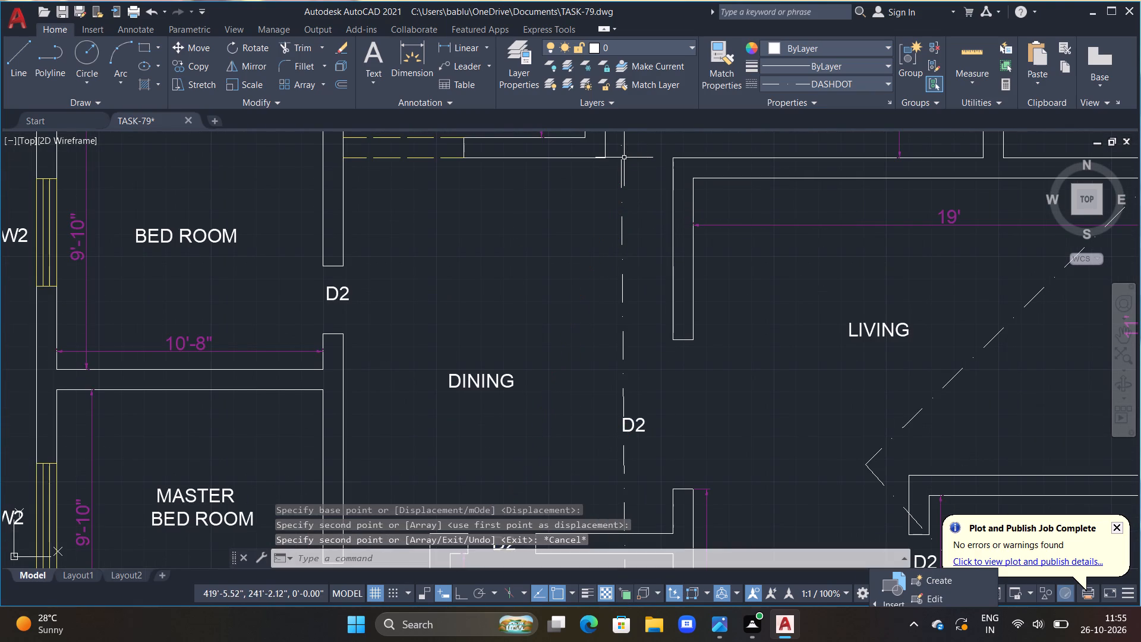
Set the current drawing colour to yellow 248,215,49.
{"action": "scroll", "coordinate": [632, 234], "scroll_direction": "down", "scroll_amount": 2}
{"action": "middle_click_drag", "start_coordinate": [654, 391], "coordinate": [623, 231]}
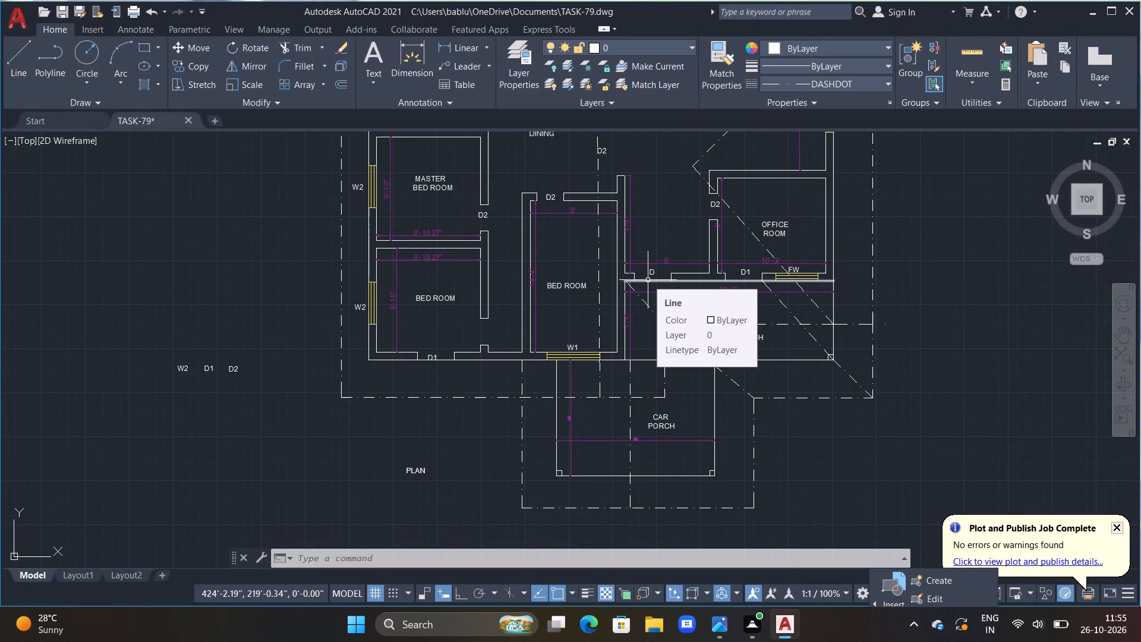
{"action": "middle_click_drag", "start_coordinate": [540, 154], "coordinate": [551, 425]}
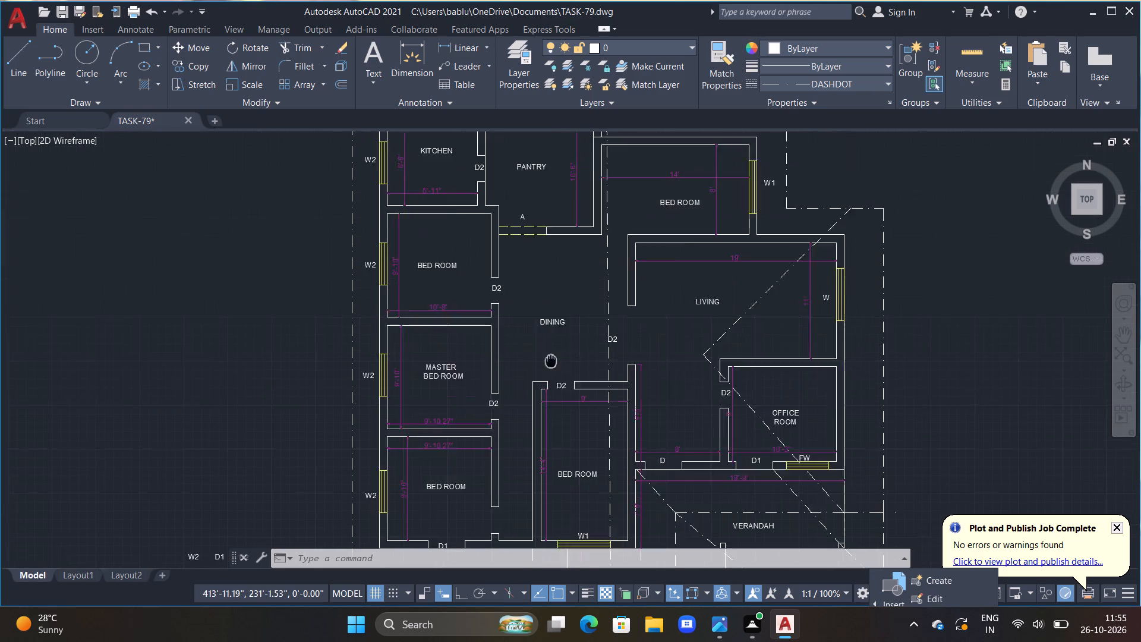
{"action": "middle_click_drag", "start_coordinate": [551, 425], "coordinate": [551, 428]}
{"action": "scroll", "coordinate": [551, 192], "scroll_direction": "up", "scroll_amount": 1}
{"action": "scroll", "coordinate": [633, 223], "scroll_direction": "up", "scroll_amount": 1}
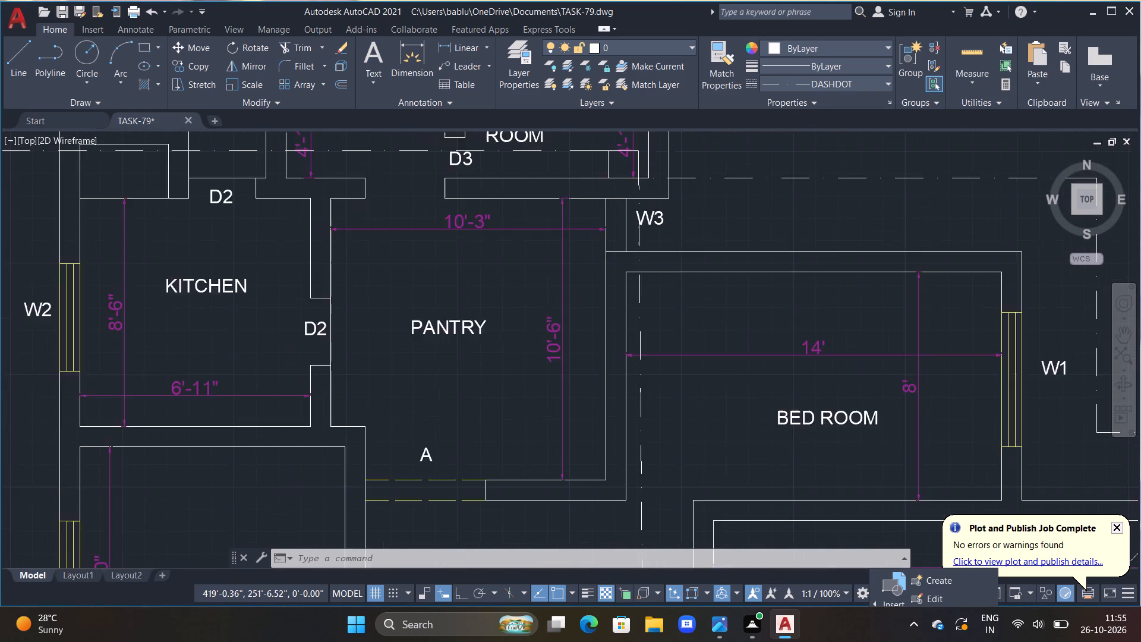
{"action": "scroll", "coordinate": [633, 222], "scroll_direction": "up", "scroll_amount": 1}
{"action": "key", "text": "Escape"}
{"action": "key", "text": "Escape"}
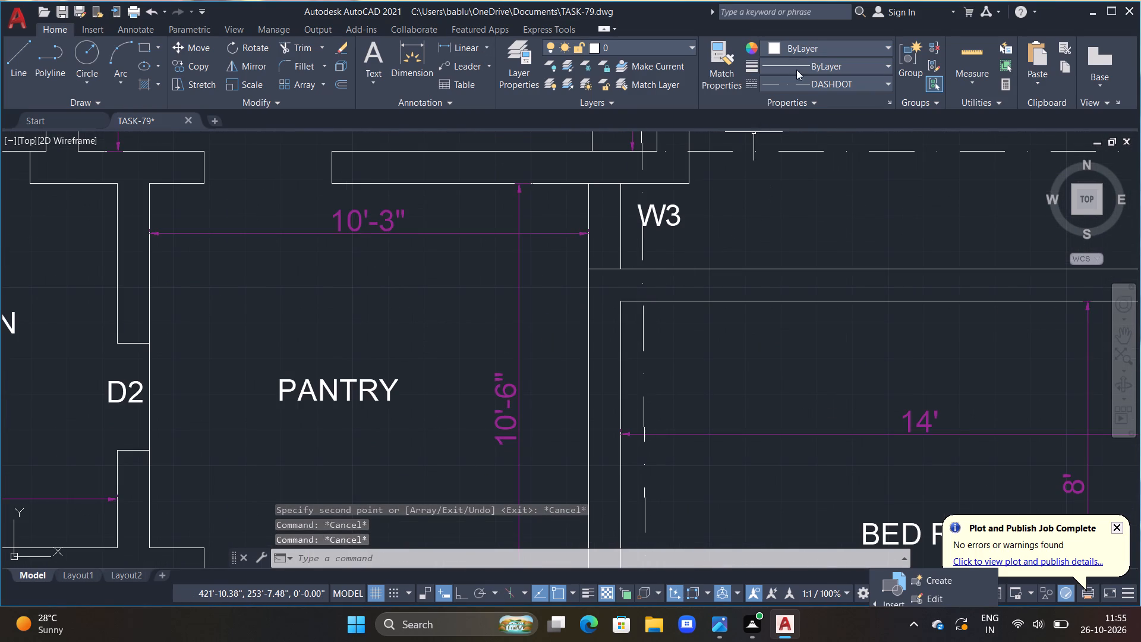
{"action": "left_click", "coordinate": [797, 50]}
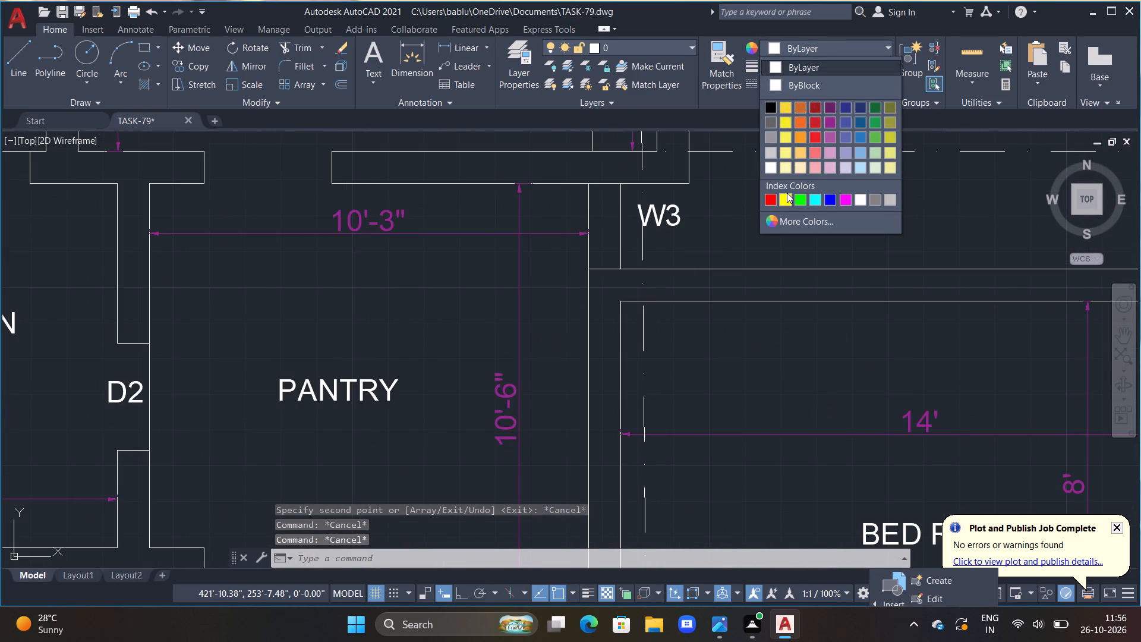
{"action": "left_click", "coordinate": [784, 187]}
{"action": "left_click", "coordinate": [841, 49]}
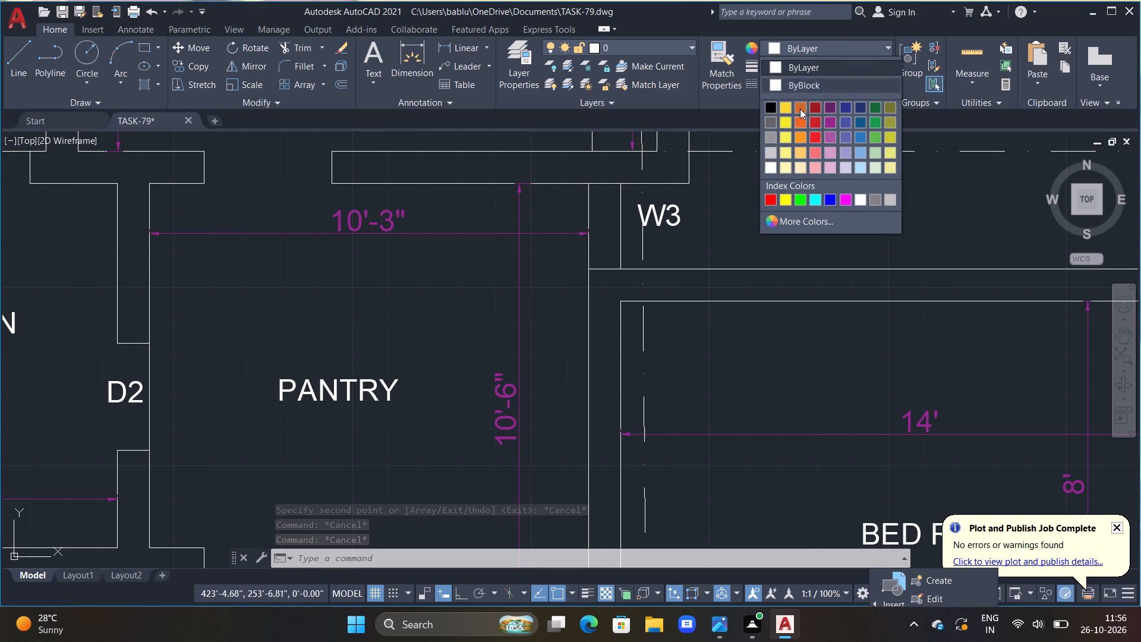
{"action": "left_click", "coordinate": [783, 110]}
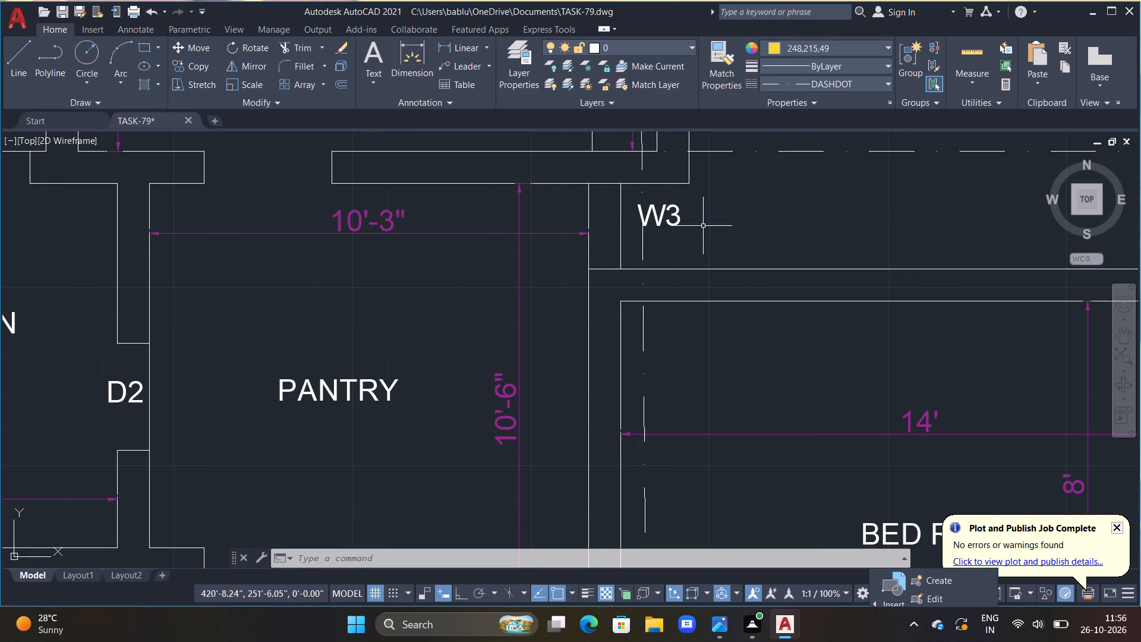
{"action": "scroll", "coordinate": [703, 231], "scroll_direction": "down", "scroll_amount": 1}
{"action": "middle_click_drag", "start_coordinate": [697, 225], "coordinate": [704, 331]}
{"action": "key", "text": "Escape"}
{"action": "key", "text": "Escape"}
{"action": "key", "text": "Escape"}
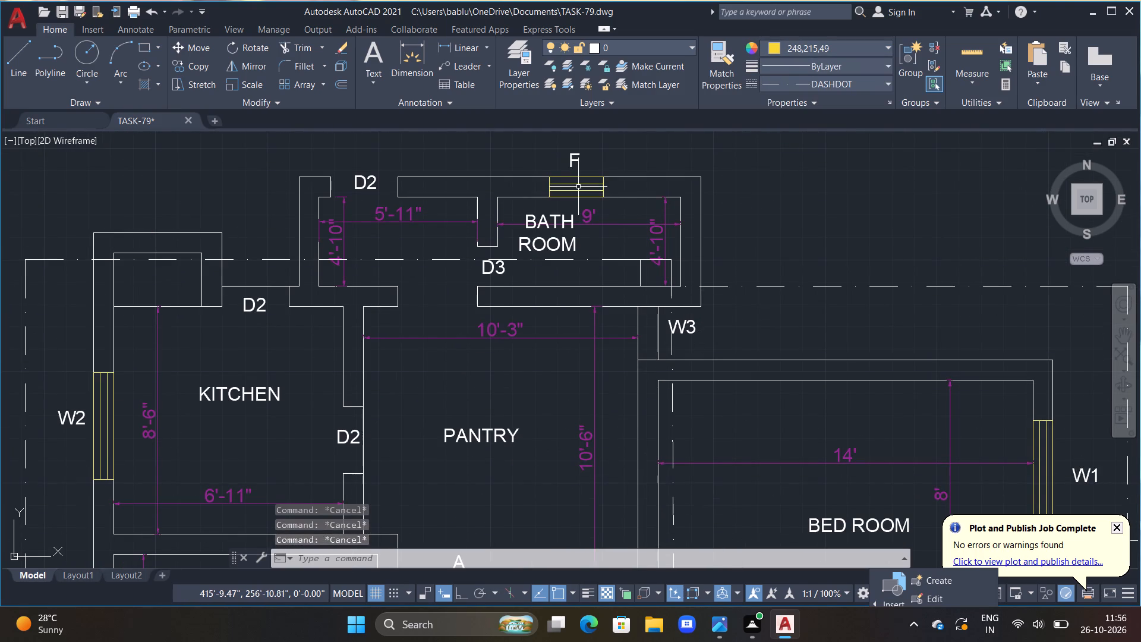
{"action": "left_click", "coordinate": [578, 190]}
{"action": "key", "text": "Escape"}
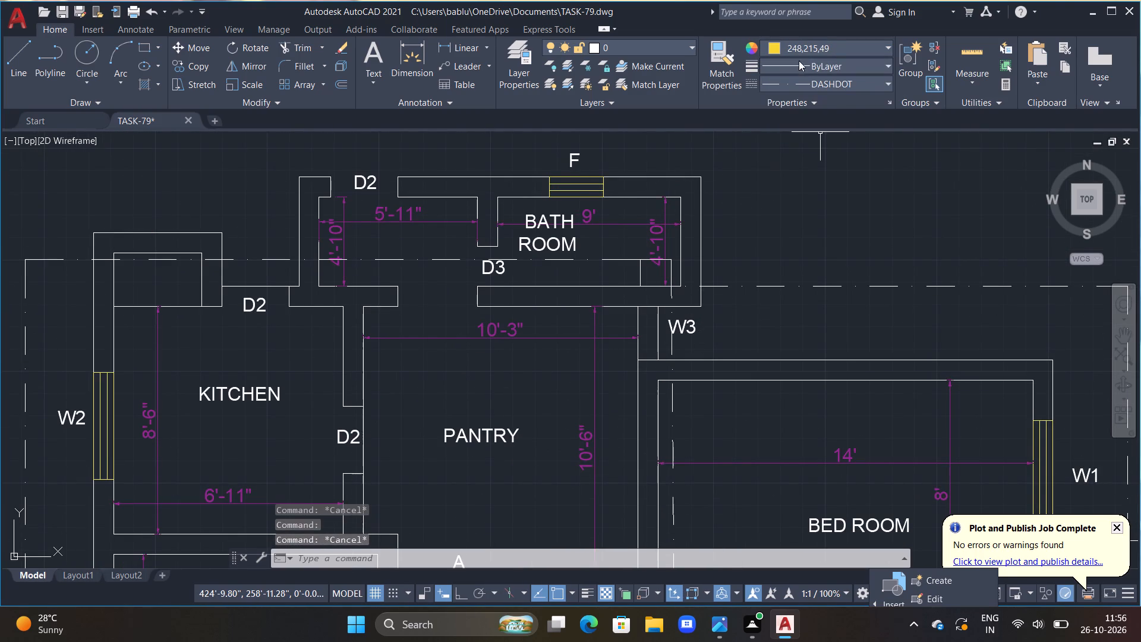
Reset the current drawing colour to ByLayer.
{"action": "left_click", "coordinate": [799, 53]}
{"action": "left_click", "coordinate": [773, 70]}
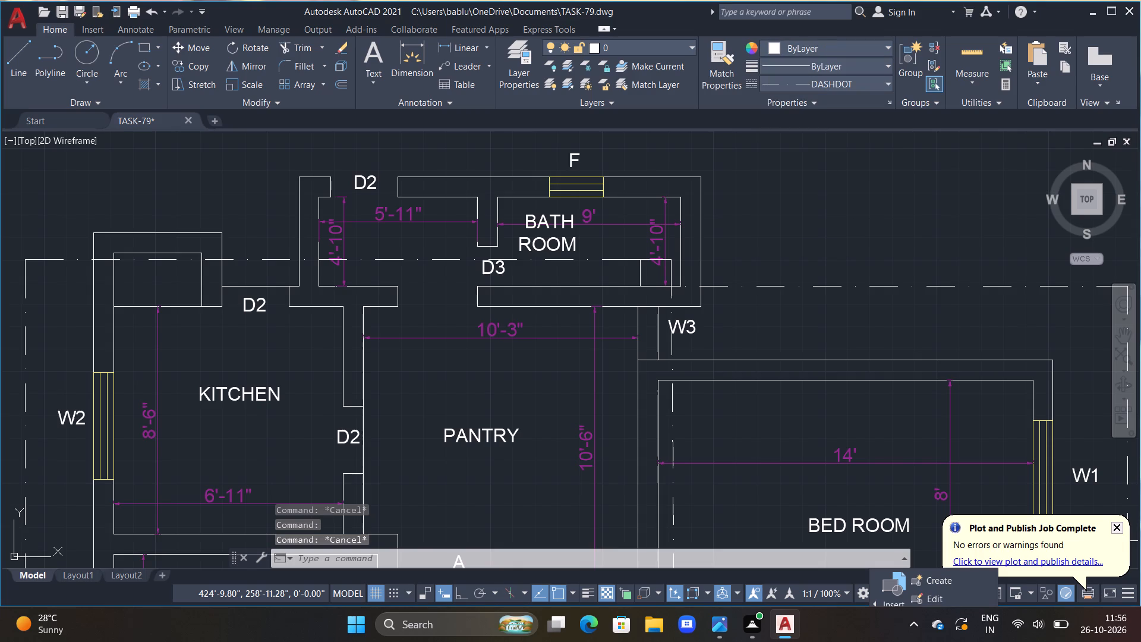
Set the current drawing colour to yellow 244,238,81, matching the F window at the BATH ROOM.
{"action": "left_click", "coordinate": [570, 184]}
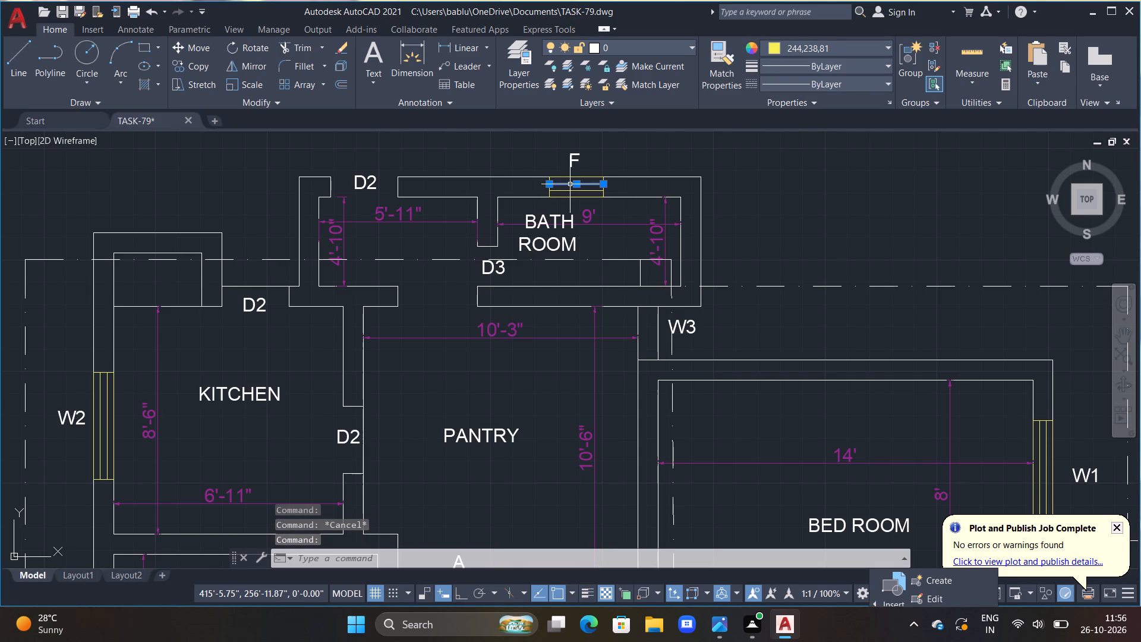
{"action": "left_click", "coordinate": [889, 43]}
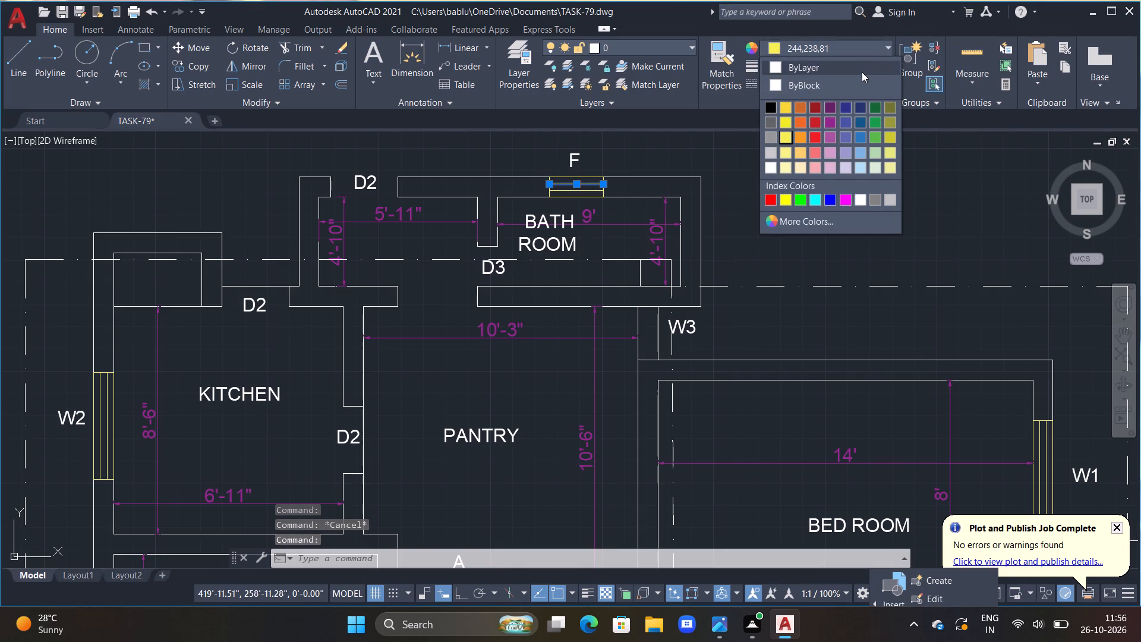
{"action": "key", "text": "Escape"}
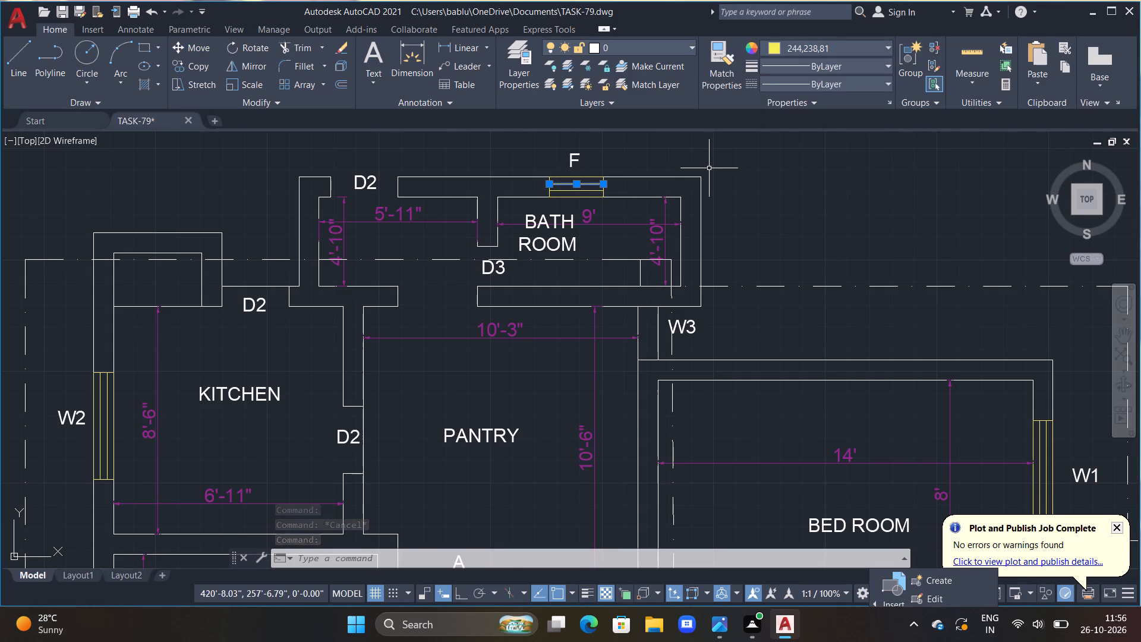
{"action": "key", "text": "Escape"}
{"action": "left_click", "coordinate": [814, 48]}
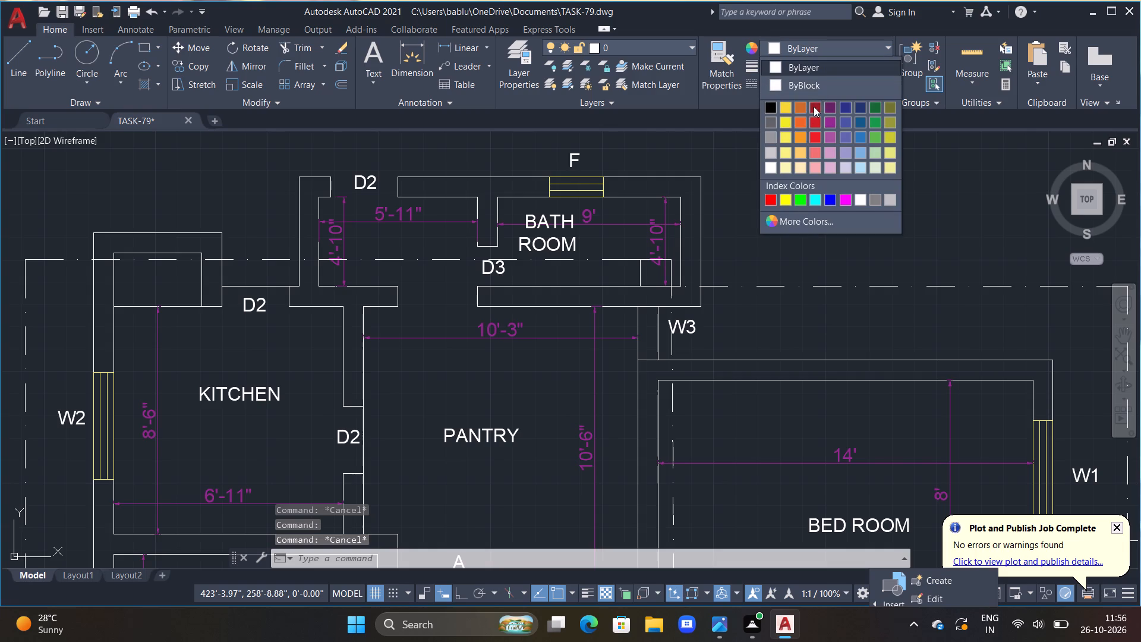
{"action": "left_click", "coordinate": [789, 132]}
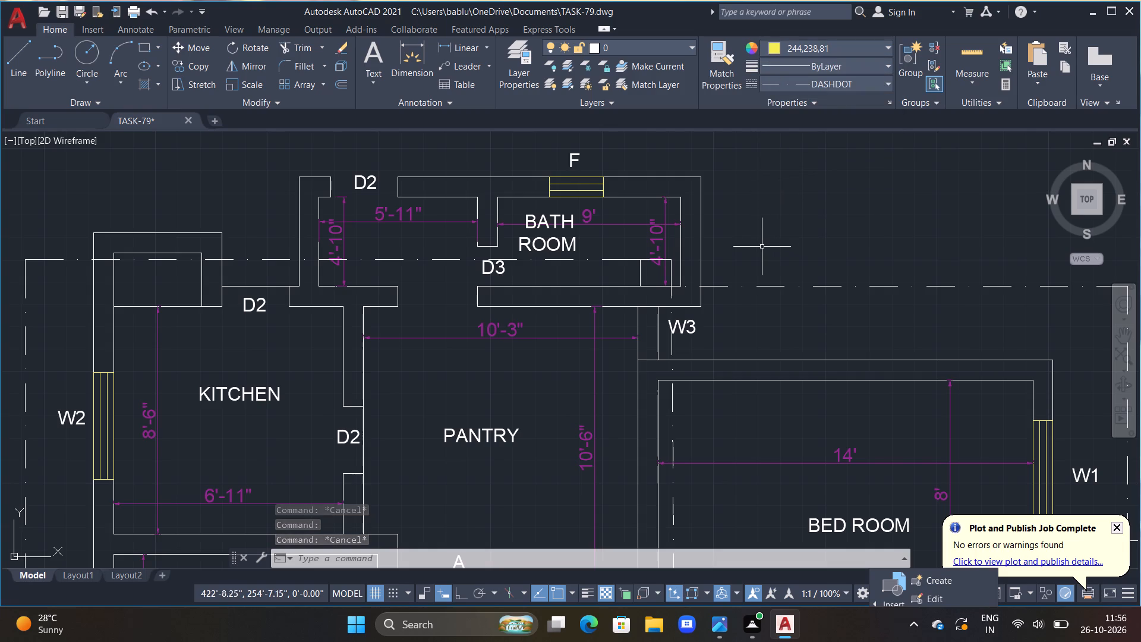
Draw a closed rectangular window outline about 2' long in the wall opening beside the W3 label.
{"action": "type", "text": "L"}
{"action": "key", "text": "space"}
{"action": "scroll", "coordinate": [638, 366], "scroll_direction": "up", "scroll_amount": 1}
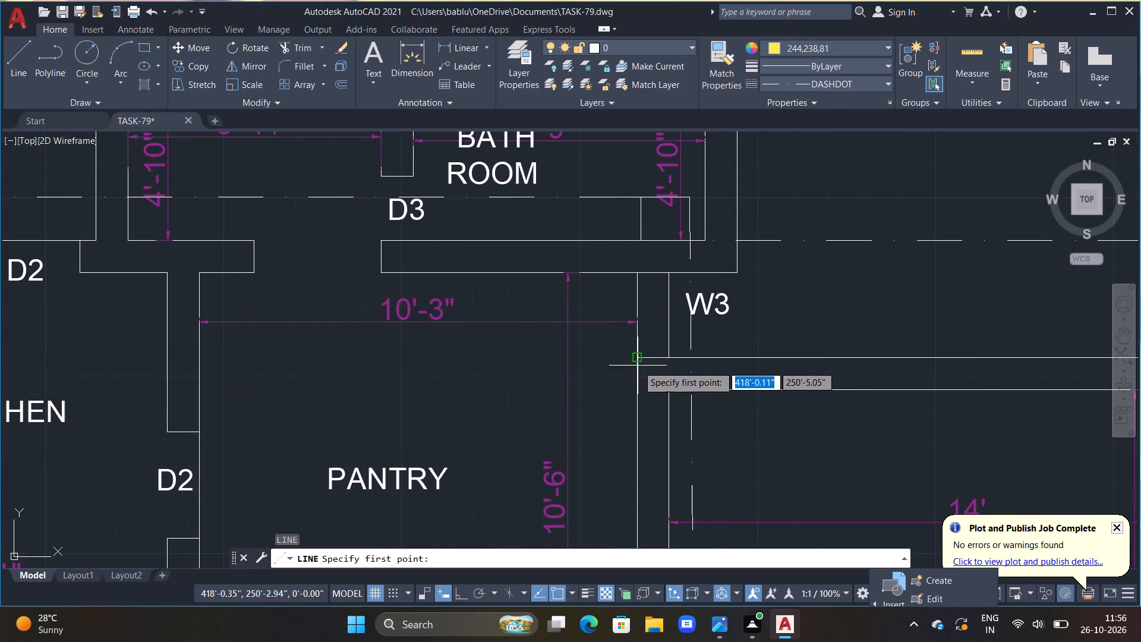
{"action": "left_click", "coordinate": [637, 354]}
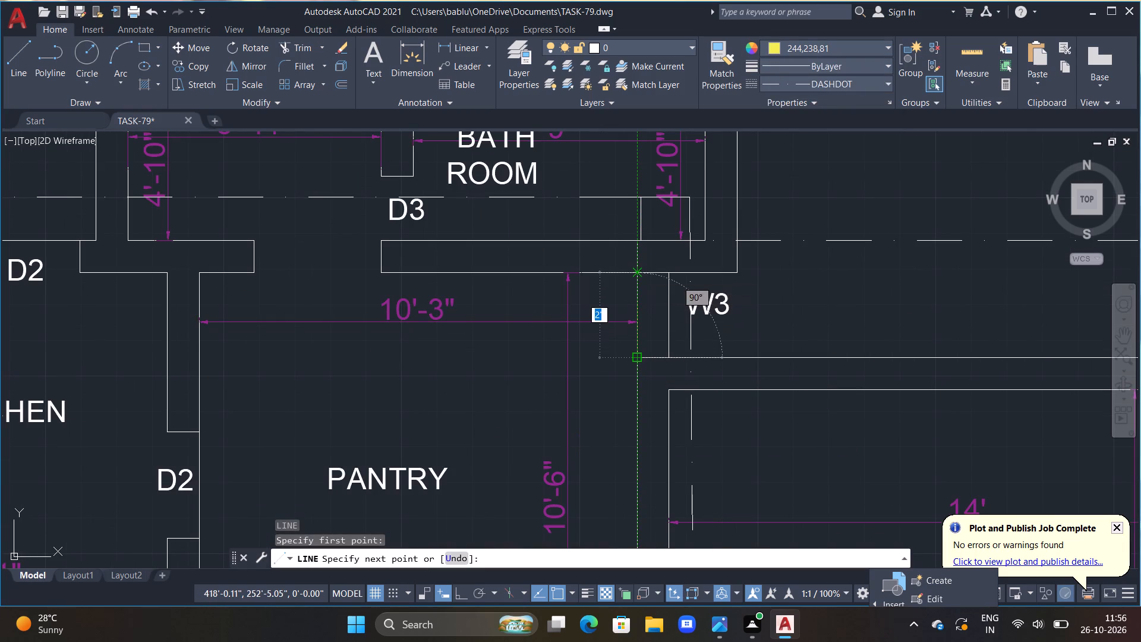
{"action": "key", "text": "F8"}
{"action": "left_click", "coordinate": [638, 276]}
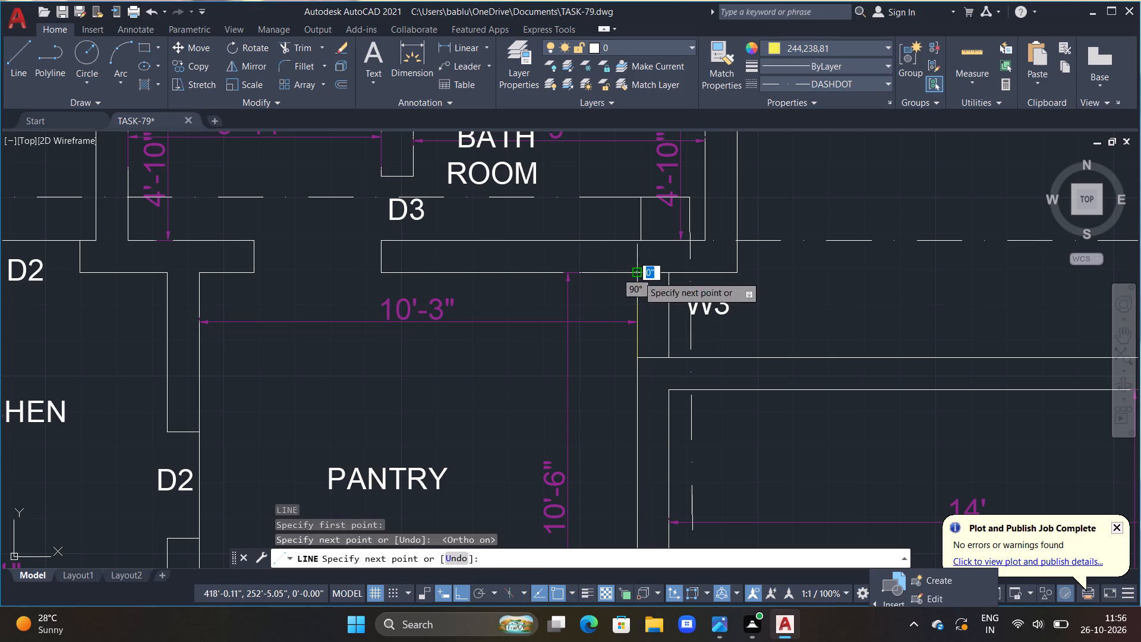
{"action": "left_click", "coordinate": [666, 273]}
{"action": "left_click", "coordinate": [667, 359]}
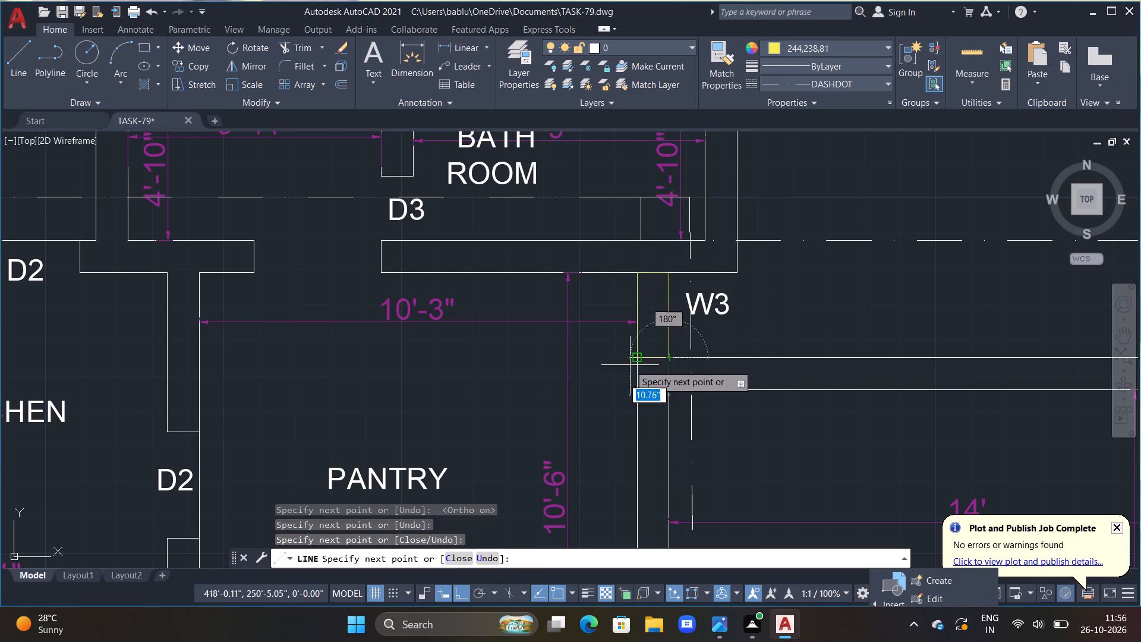
{"action": "left_click", "coordinate": [639, 354]}
{"action": "key", "text": "Escape"}
Offset the W3 window's east line 3" westward twice to form its two inner lines.
{"action": "type", "text": "OFF 3\""}
{"action": "key", "text": "Return"}
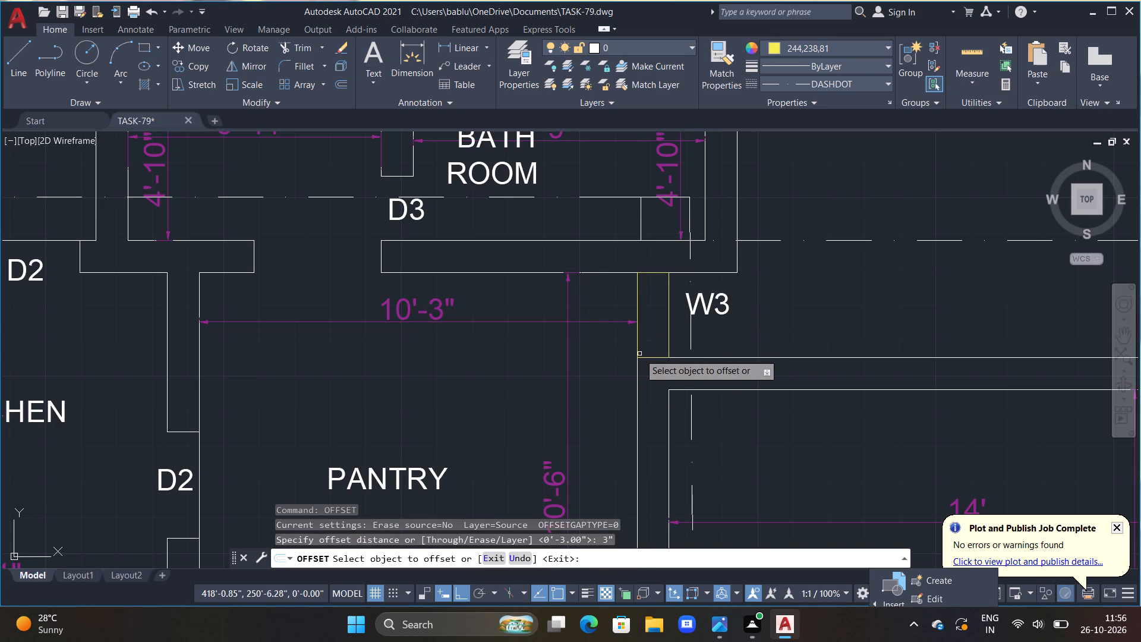
{"action": "left_click", "coordinate": [667, 316]}
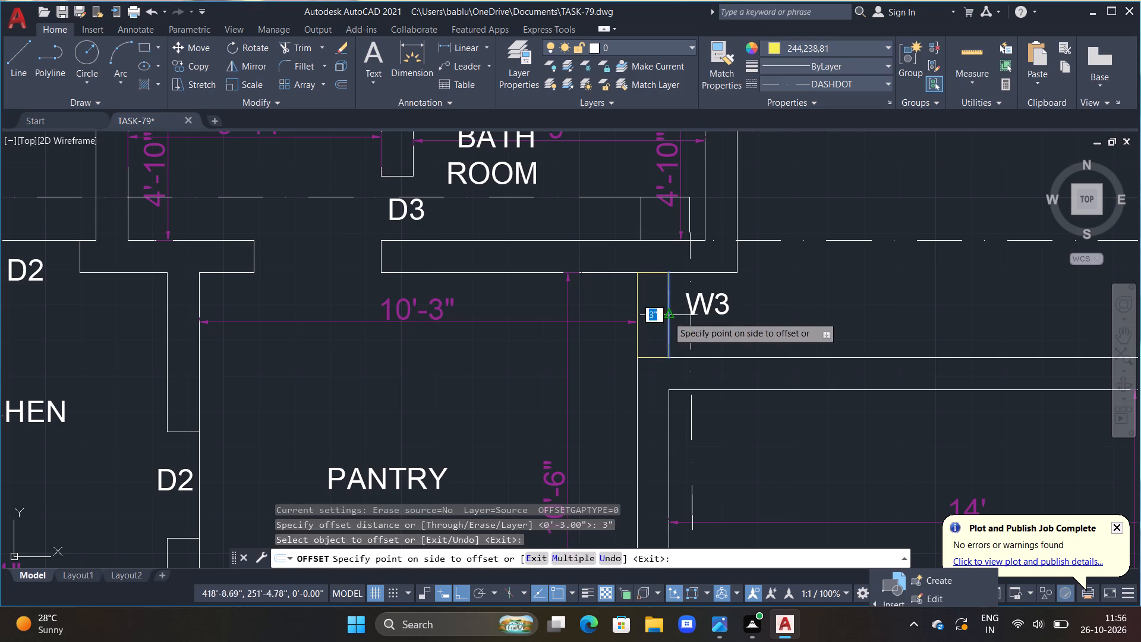
{"action": "left_click", "coordinate": [632, 328]}
{"action": "left_click", "coordinate": [656, 323]}
{"action": "left_click", "coordinate": [632, 330]}
{"action": "scroll", "coordinate": [632, 344], "scroll_direction": "down", "scroll_amount": 1}
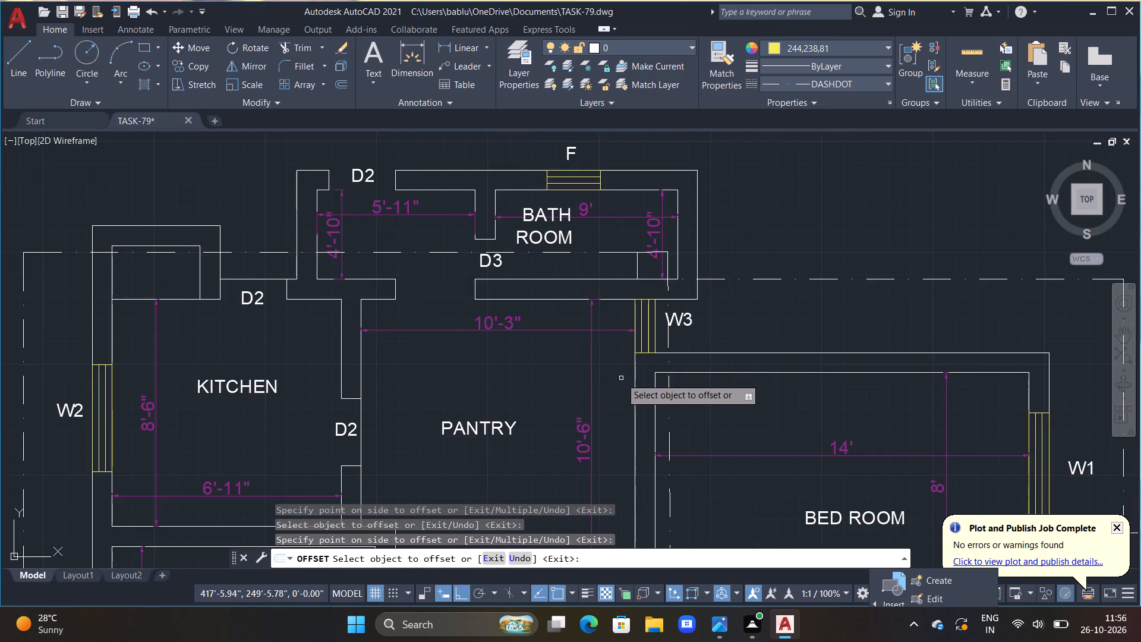
{"action": "scroll", "coordinate": [622, 393], "scroll_direction": "down", "scroll_amount": 2}
{"action": "middle_click_drag", "start_coordinate": [629, 439], "coordinate": [626, 341]}
{"action": "key", "text": "Escape"}
{"action": "key", "text": "Escape"}
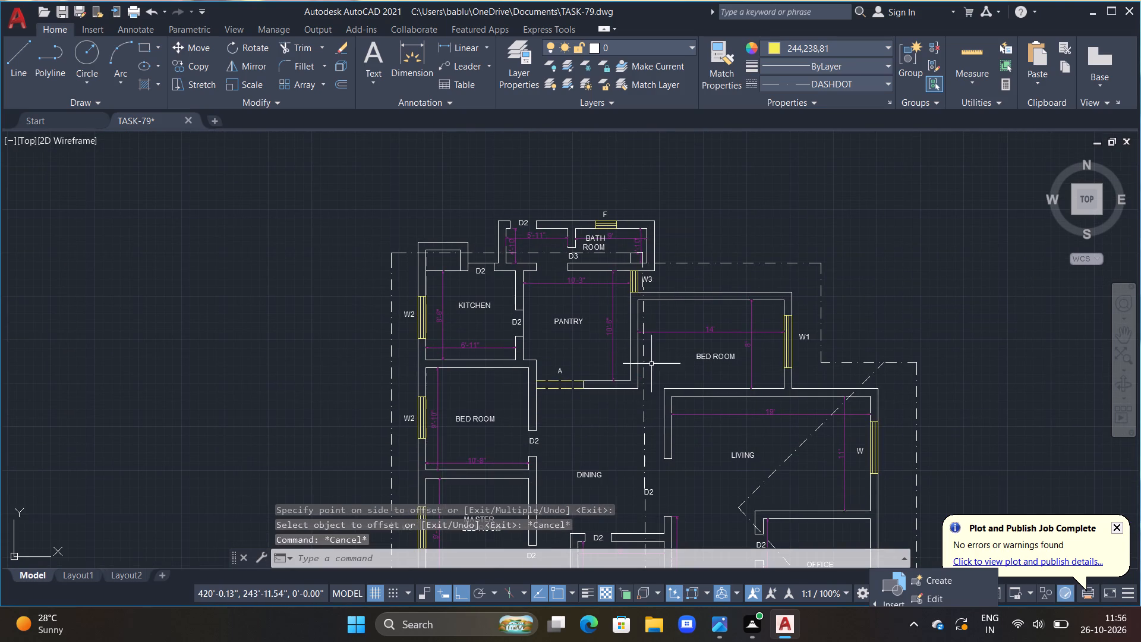
{"action": "key", "text": "Escape"}
Reset the current drawing colour to ByLayer.
{"action": "left_click", "coordinate": [836, 47]}
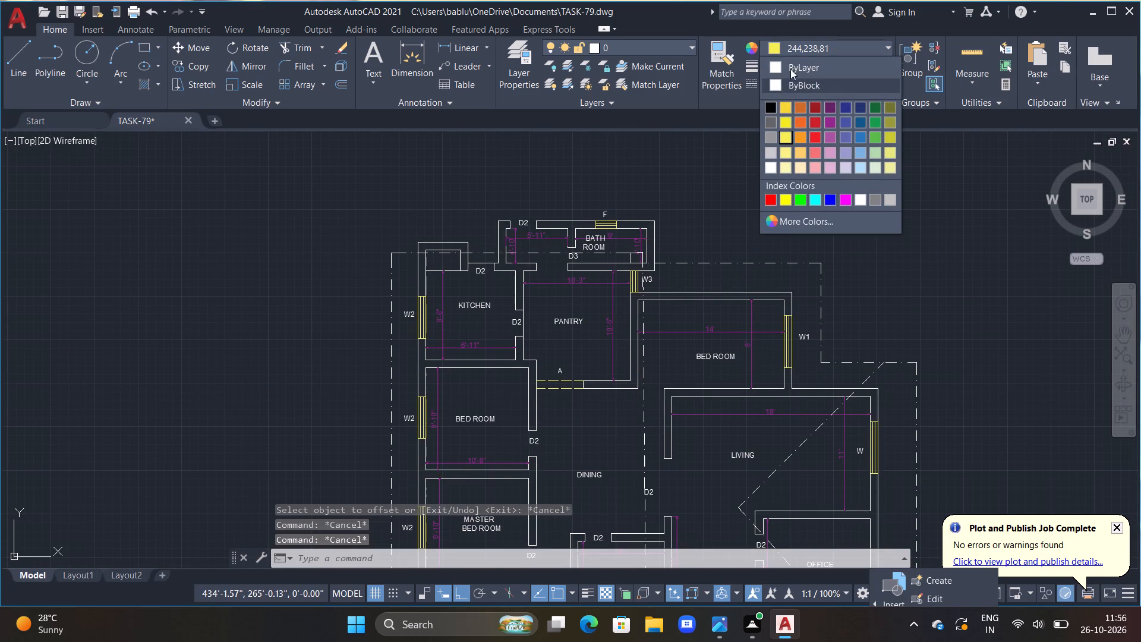
{"action": "left_click", "coordinate": [798, 58]}
{"action": "left_click", "coordinate": [809, 44]}
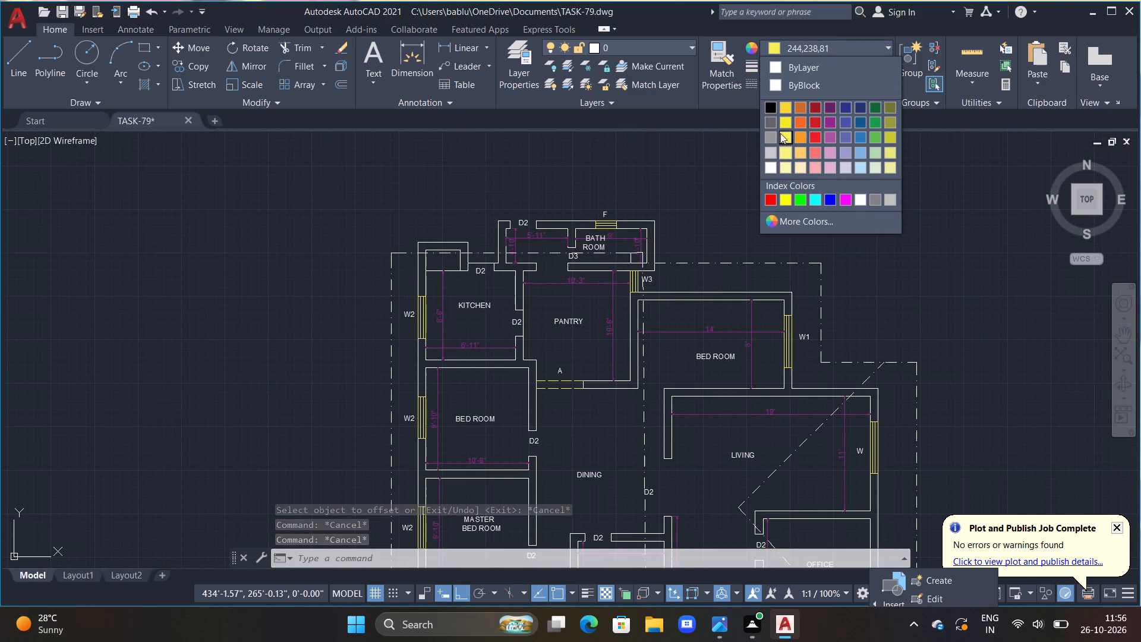
{"action": "left_click", "coordinate": [787, 70]}
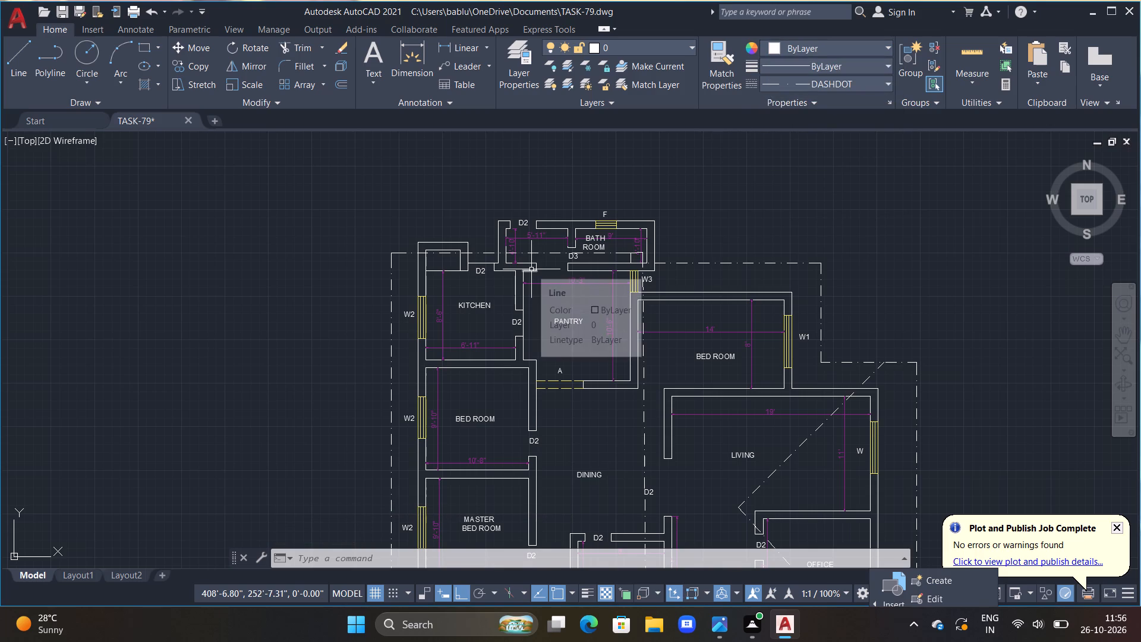
Move the D2 label between DINING and LIVING straight north to the gap between the PANTRY's southeast corner and LIVING.
{"action": "scroll", "coordinate": [514, 317], "scroll_direction": "down", "scroll_amount": 1}
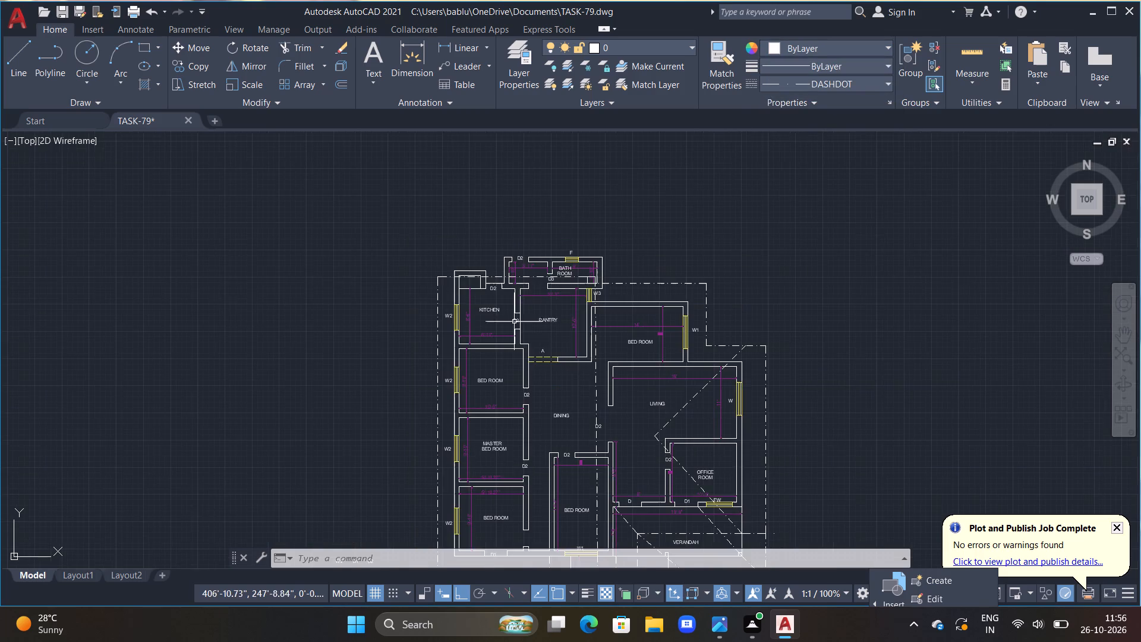
{"action": "middle_click_drag", "start_coordinate": [524, 360], "coordinate": [486, 250]}
{"action": "scroll", "coordinate": [584, 359], "scroll_direction": "up", "scroll_amount": 1}
{"action": "scroll", "coordinate": [642, 392], "scroll_direction": "up", "scroll_amount": 1}
{"action": "middle_click_drag", "start_coordinate": [645, 380], "coordinate": [651, 296]}
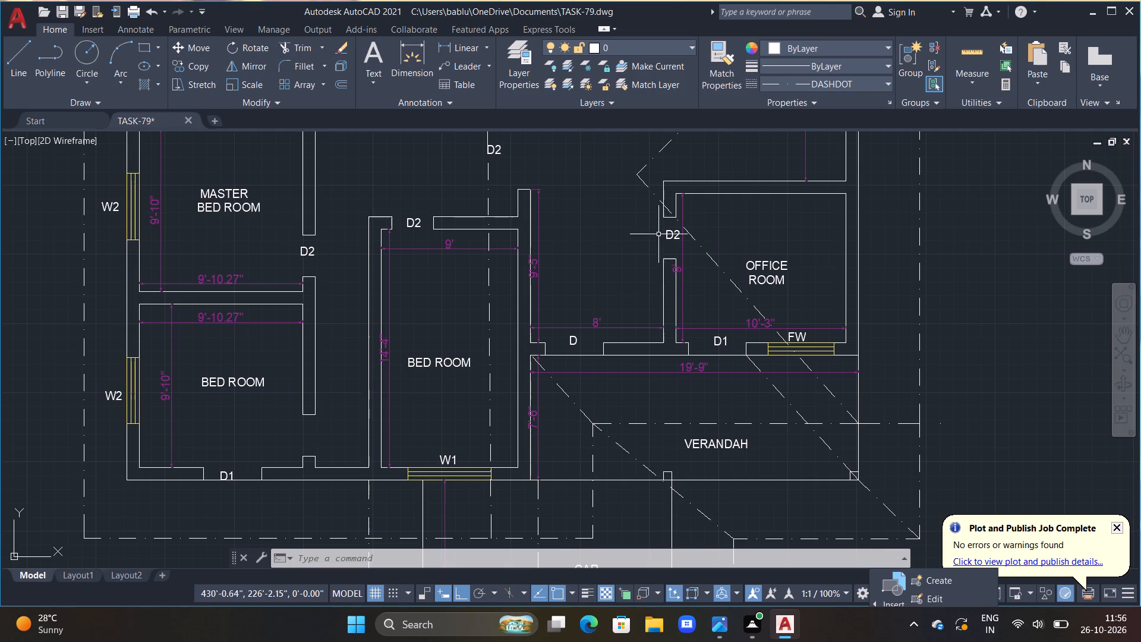
{"action": "middle_click_drag", "start_coordinate": [642, 231], "coordinate": [701, 339]}
{"action": "middle_click_drag", "start_coordinate": [601, 226], "coordinate": [650, 330]}
{"action": "scroll", "coordinate": [612, 253], "scroll_direction": "down", "scroll_amount": 1}
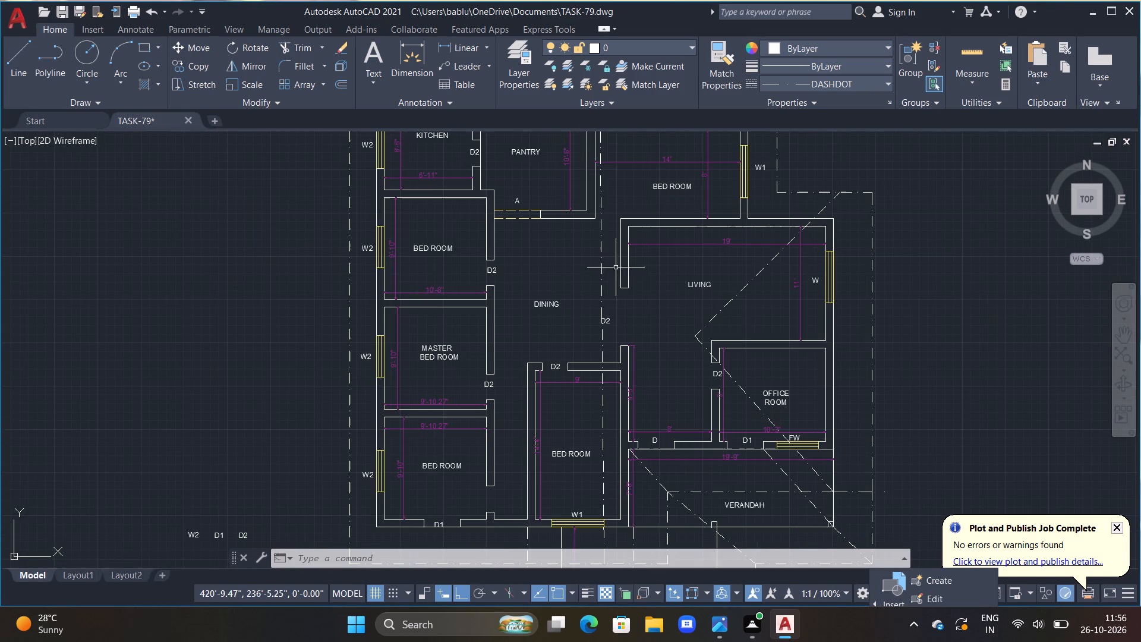
{"action": "middle_click_drag", "start_coordinate": [622, 273], "coordinate": [632, 329]}
{"action": "scroll", "coordinate": [609, 410], "scroll_direction": "up", "scroll_amount": 2}
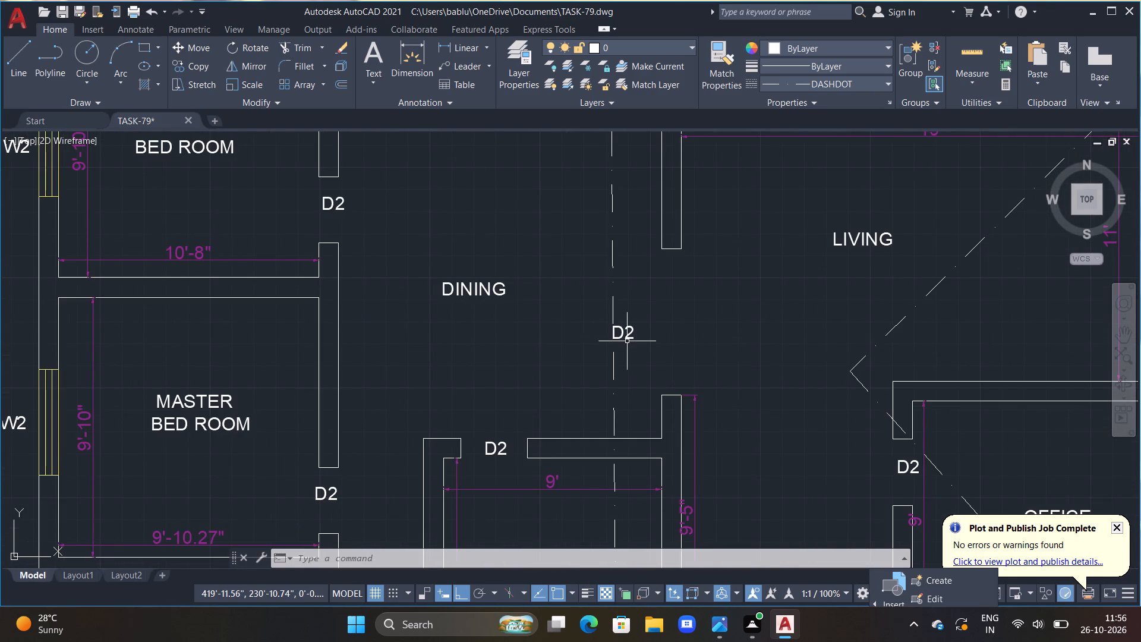
{"action": "double_click", "coordinate": [627, 341]}
{"action": "left_click", "coordinate": [625, 327]}
{"action": "type", "text": "M"}
{"action": "key", "text": "space"}
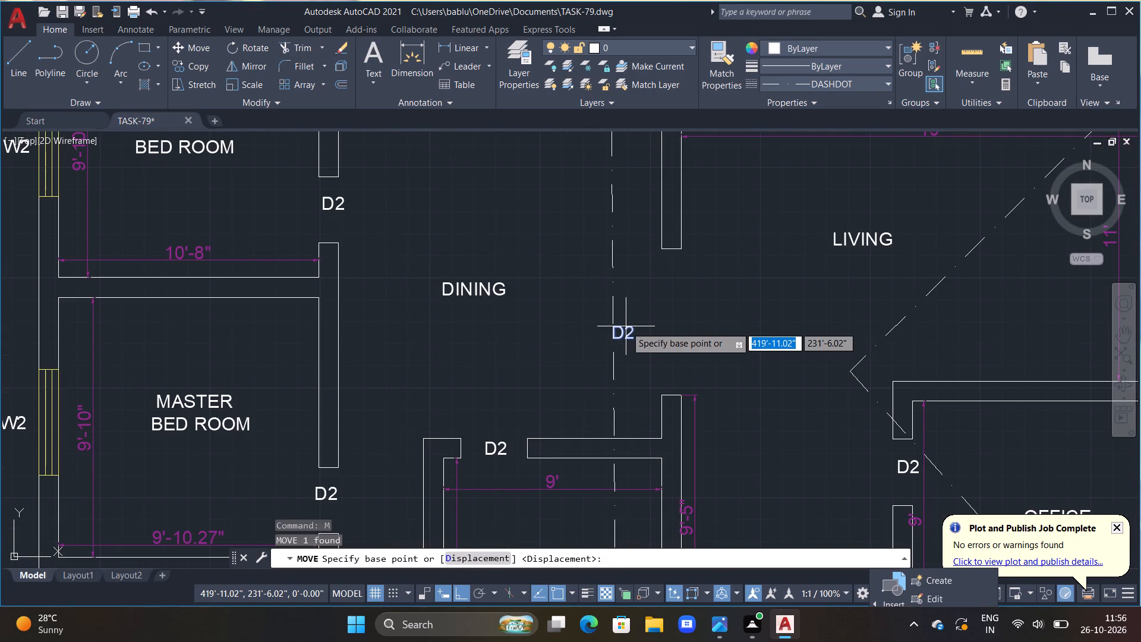
{"action": "left_click_drag", "start_coordinate": [626, 326], "coordinate": [600, 253]}
{"action": "middle_click_drag", "start_coordinate": [612, 171], "coordinate": [619, 328]}
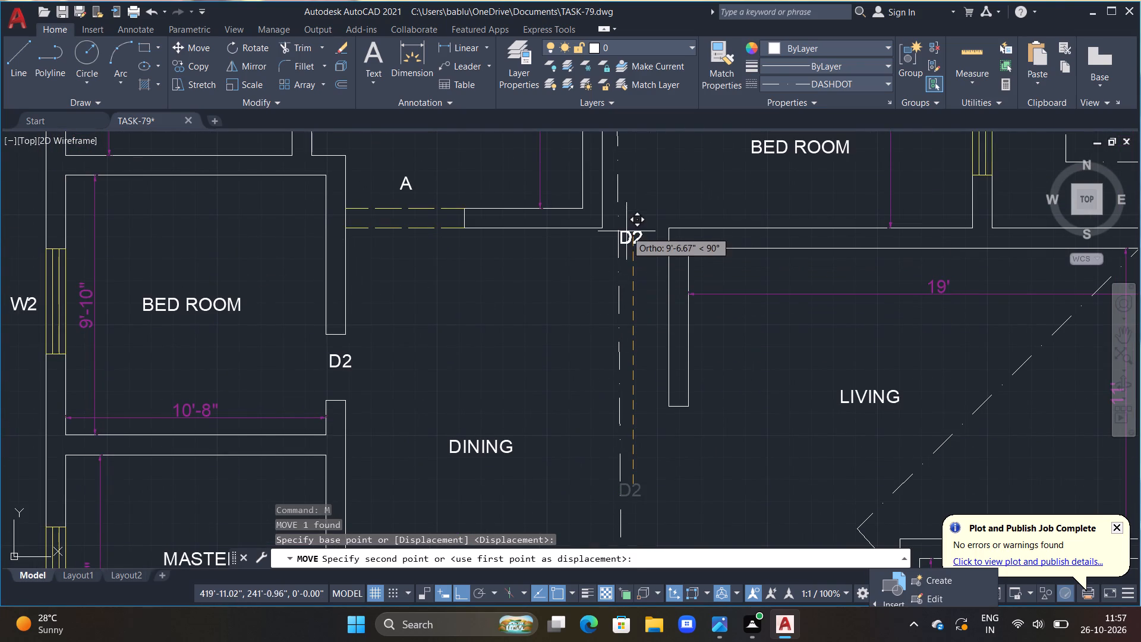
{"action": "left_click", "coordinate": [633, 221]}
{"action": "key", "text": "Escape"}
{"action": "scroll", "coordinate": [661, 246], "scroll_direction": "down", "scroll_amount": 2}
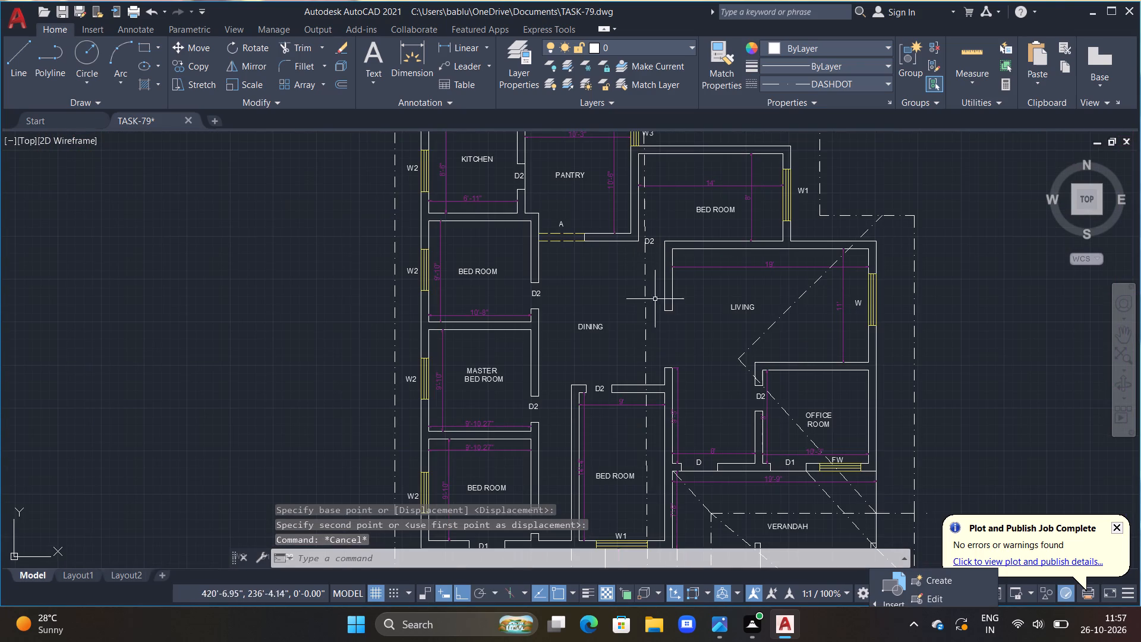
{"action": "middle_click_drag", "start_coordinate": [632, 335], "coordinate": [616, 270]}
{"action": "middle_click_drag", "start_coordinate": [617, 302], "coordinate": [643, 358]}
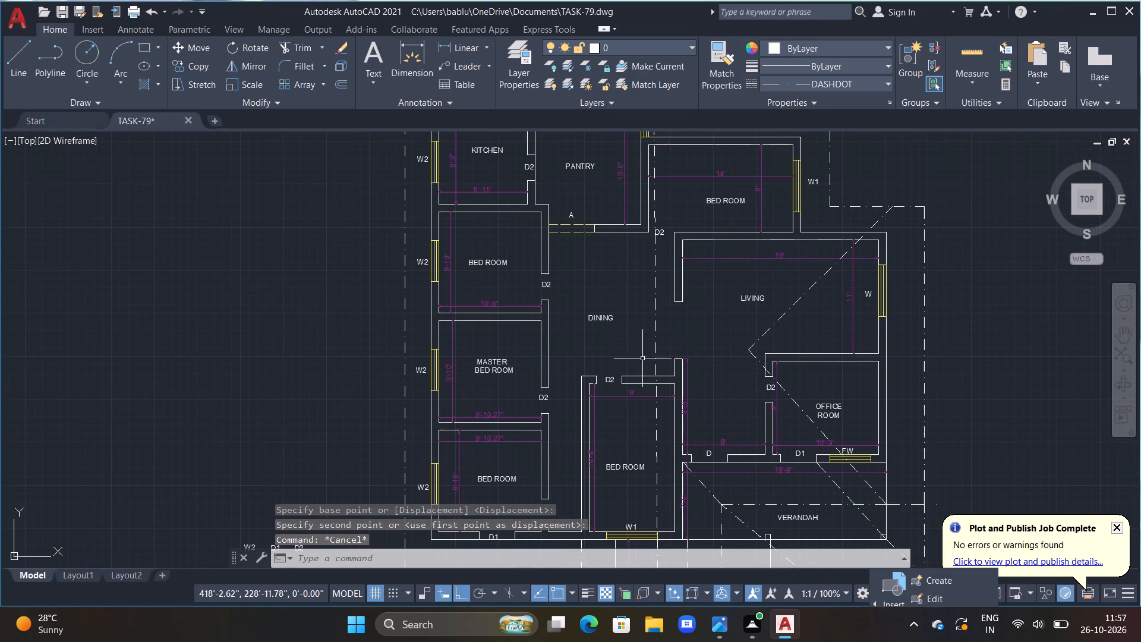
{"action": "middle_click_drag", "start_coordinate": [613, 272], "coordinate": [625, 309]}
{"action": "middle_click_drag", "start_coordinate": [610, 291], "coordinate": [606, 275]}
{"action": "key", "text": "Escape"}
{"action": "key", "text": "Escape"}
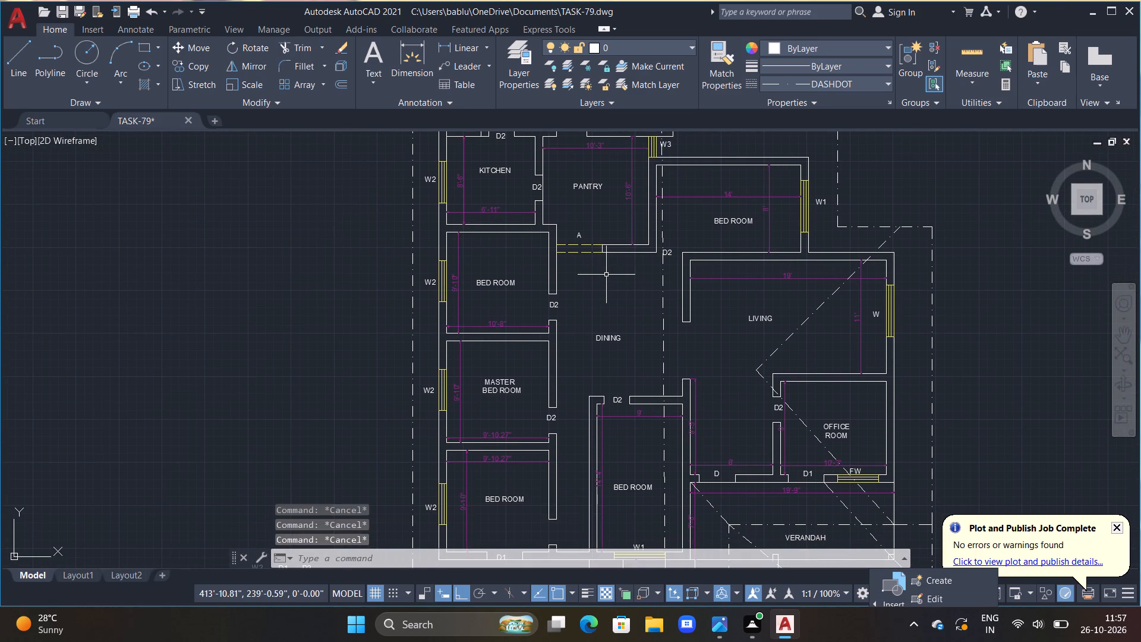
Set the current drawing colour to purple 147,39,143, matching the existing dimension in LIVING.
{"action": "left_click", "coordinate": [838, 42]}
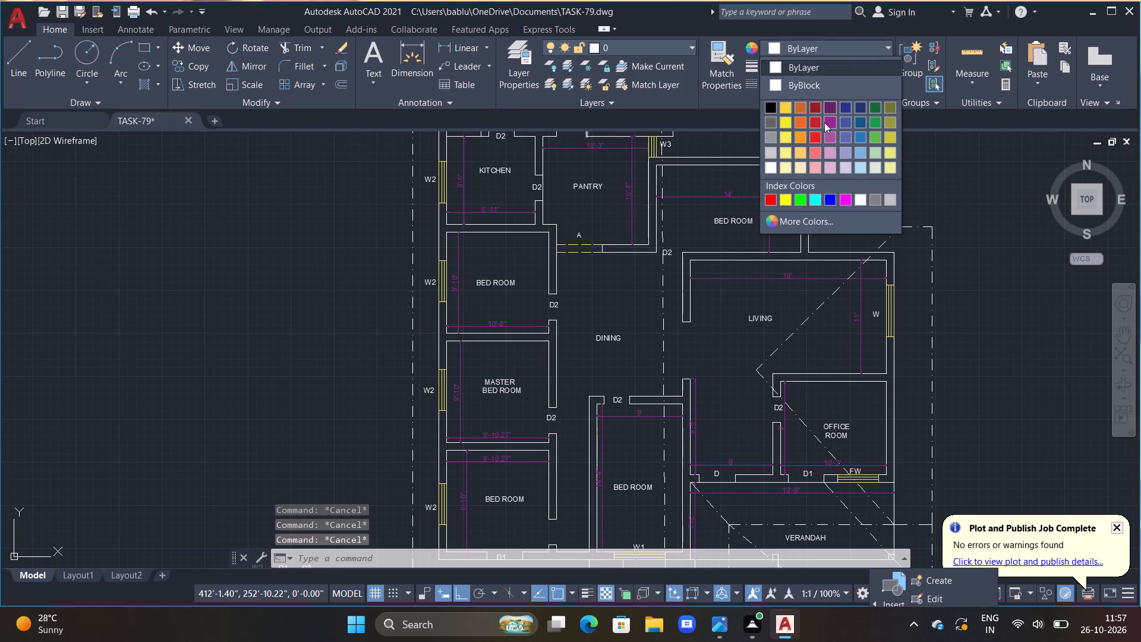
{"action": "key", "text": "Escape"}
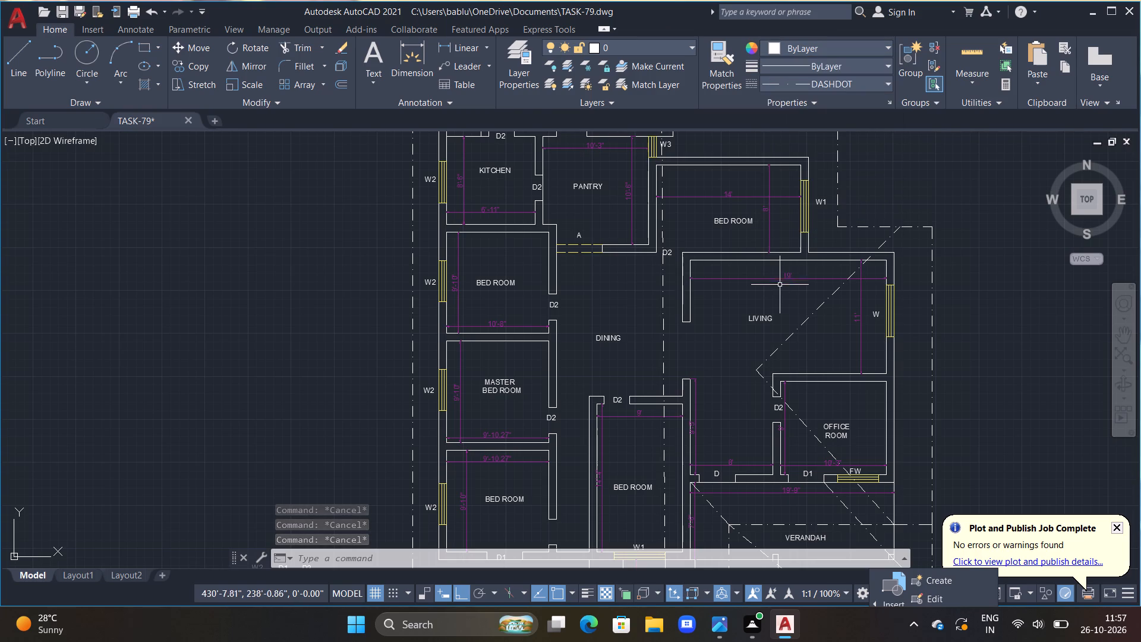
{"action": "left_click", "coordinate": [782, 277]}
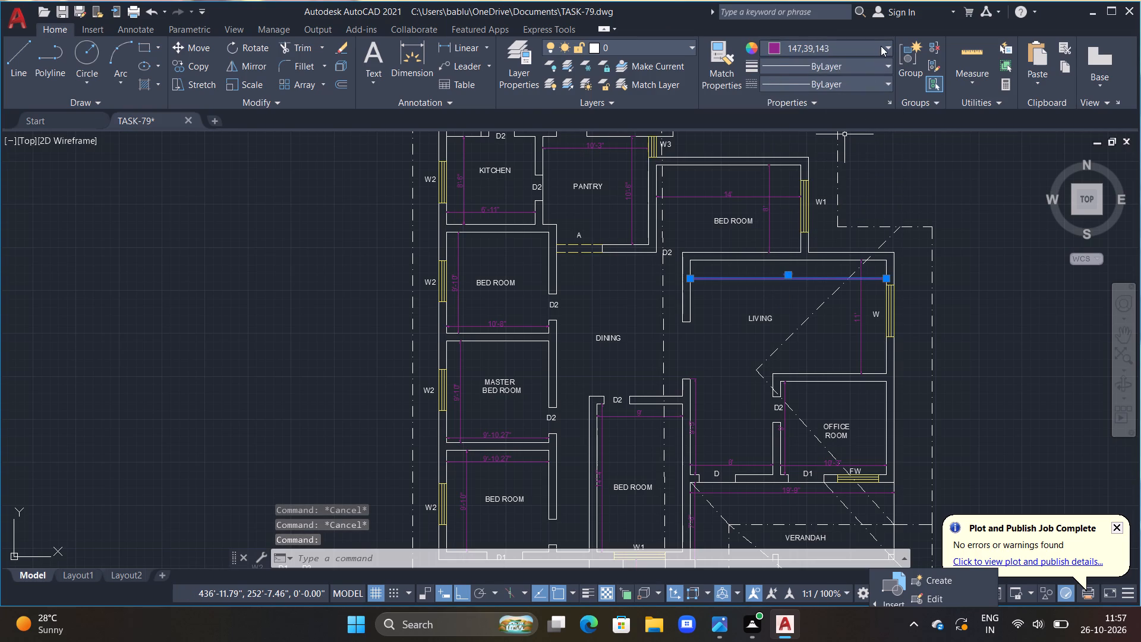
{"action": "left_click", "coordinate": [881, 46]}
{"action": "key", "text": "Escape"}
{"action": "key", "text": "Escape"}
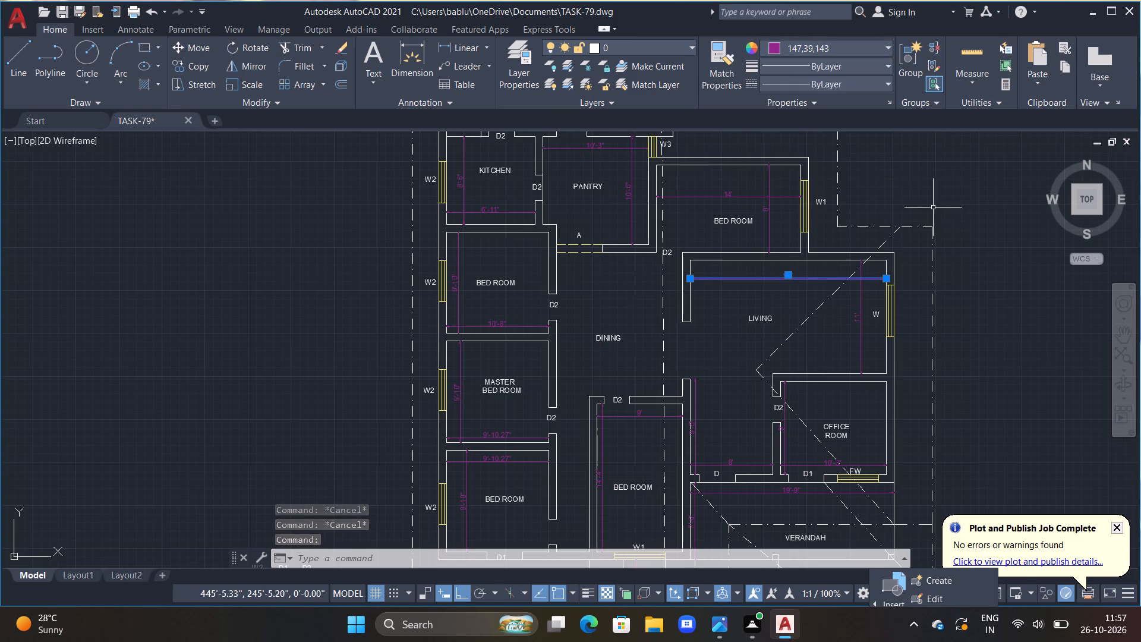
{"action": "left_click", "coordinate": [840, 55]}
{"action": "left_click", "coordinate": [831, 119]}
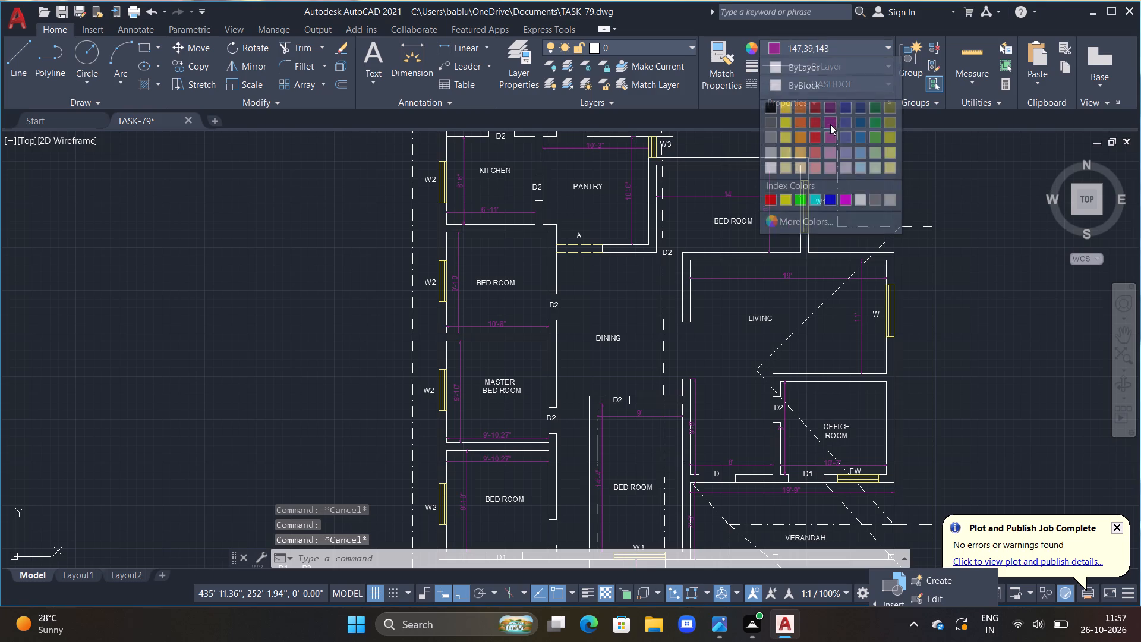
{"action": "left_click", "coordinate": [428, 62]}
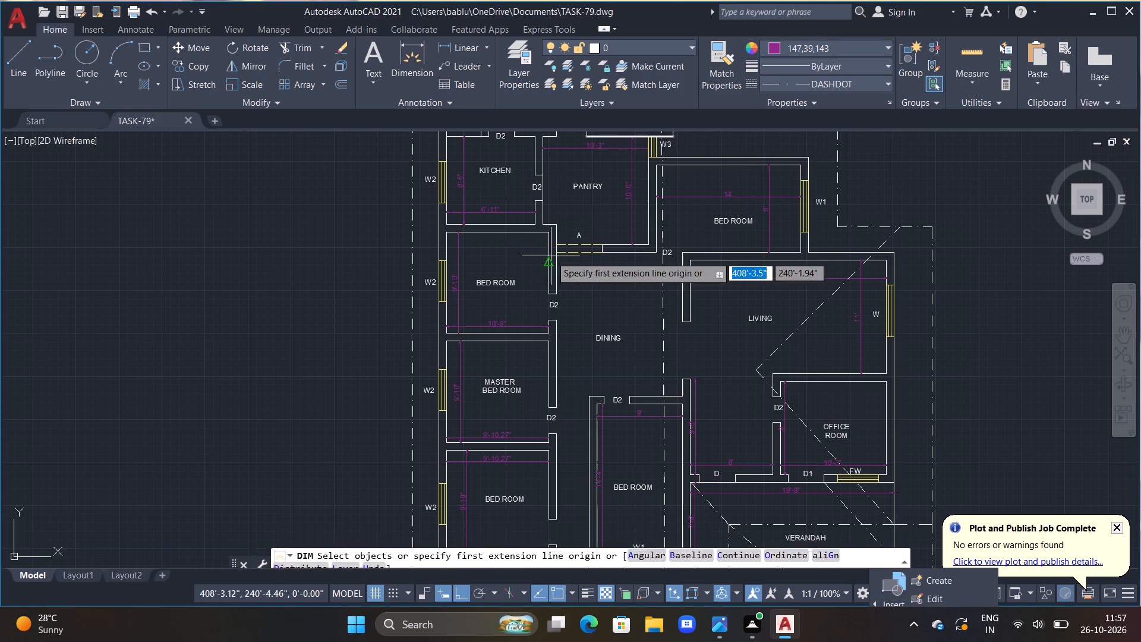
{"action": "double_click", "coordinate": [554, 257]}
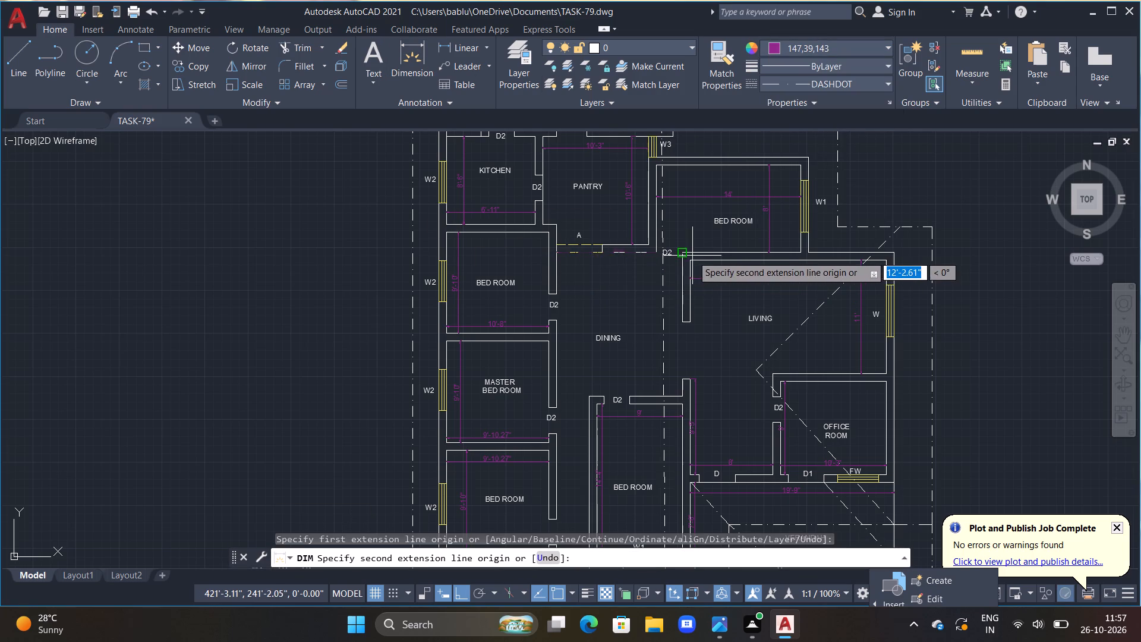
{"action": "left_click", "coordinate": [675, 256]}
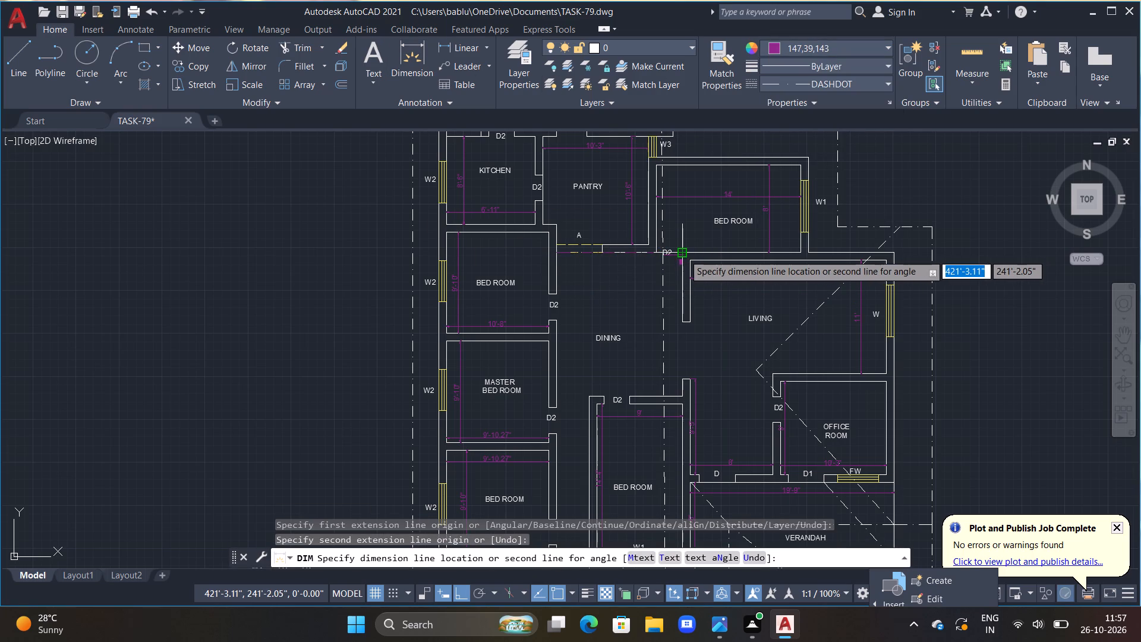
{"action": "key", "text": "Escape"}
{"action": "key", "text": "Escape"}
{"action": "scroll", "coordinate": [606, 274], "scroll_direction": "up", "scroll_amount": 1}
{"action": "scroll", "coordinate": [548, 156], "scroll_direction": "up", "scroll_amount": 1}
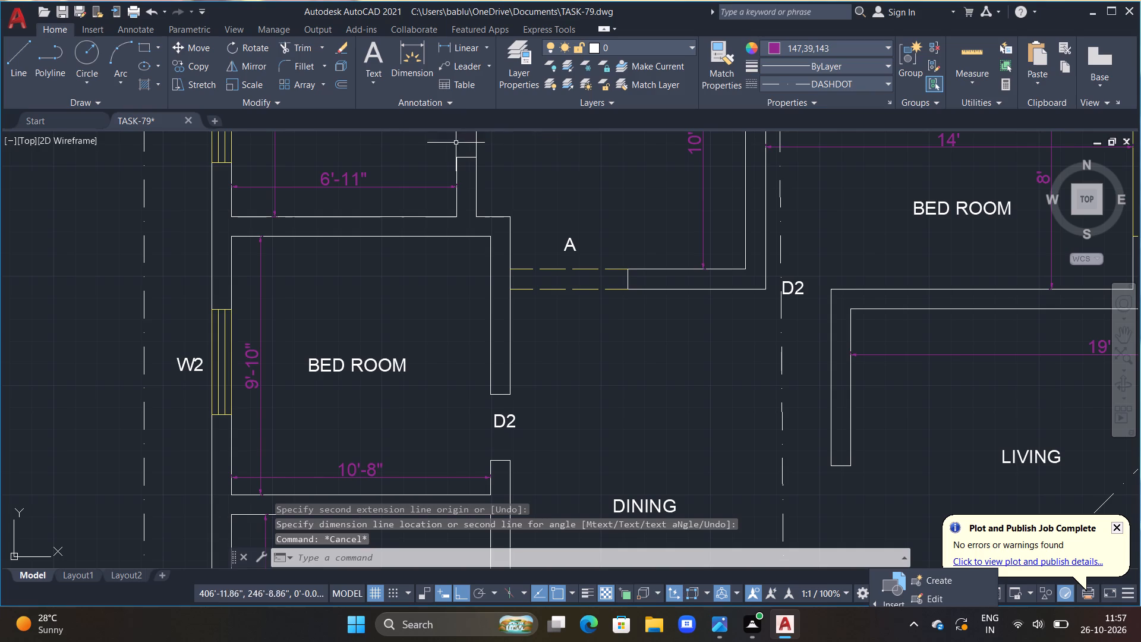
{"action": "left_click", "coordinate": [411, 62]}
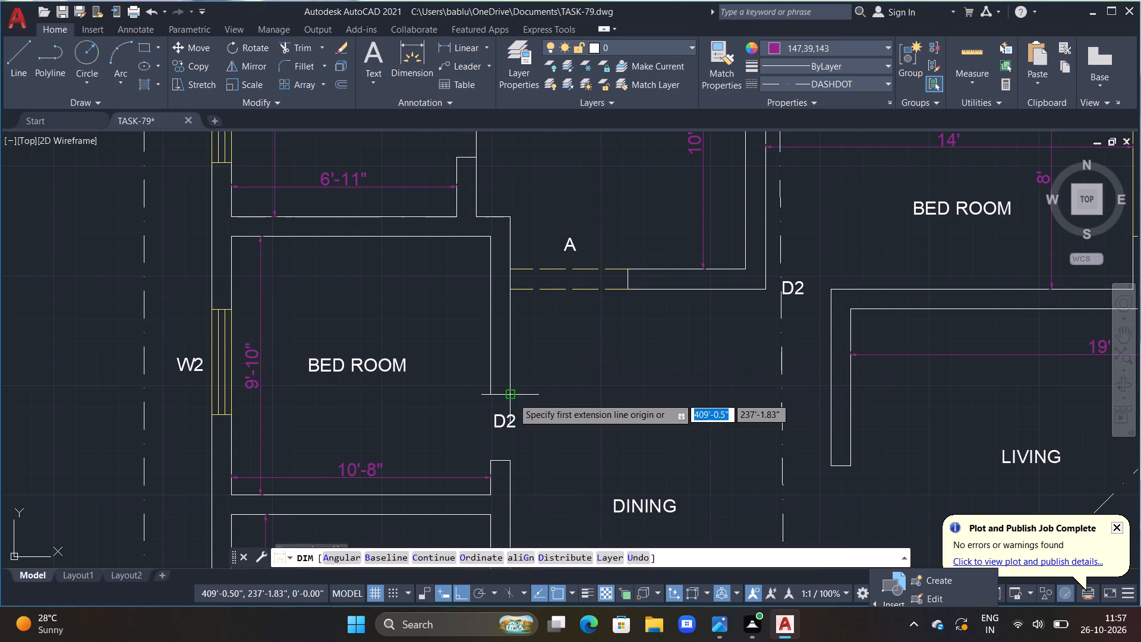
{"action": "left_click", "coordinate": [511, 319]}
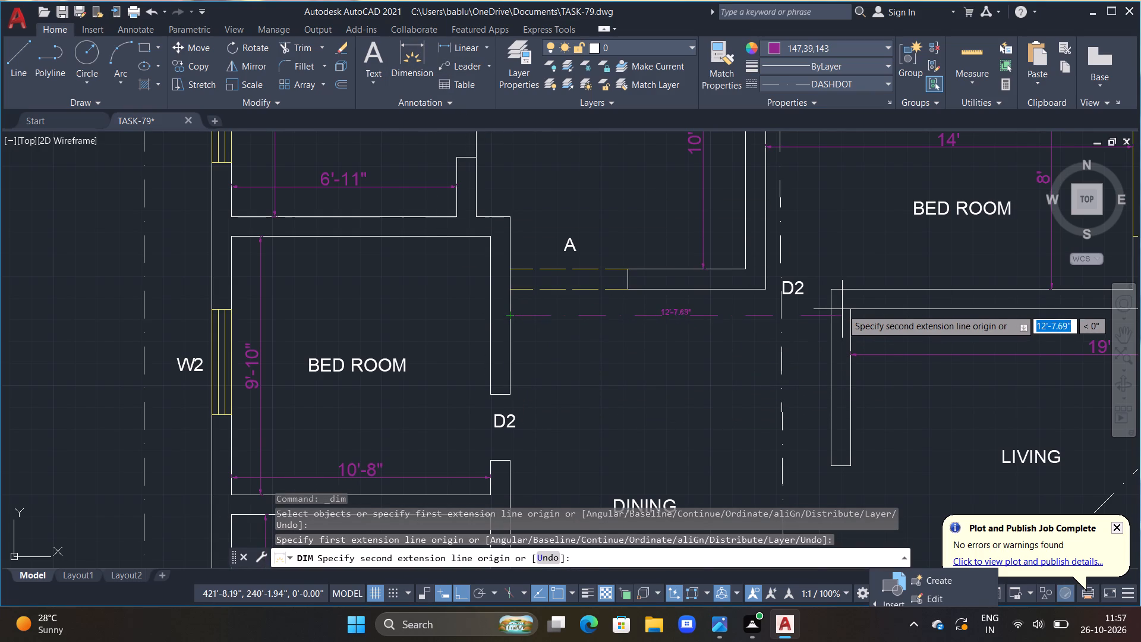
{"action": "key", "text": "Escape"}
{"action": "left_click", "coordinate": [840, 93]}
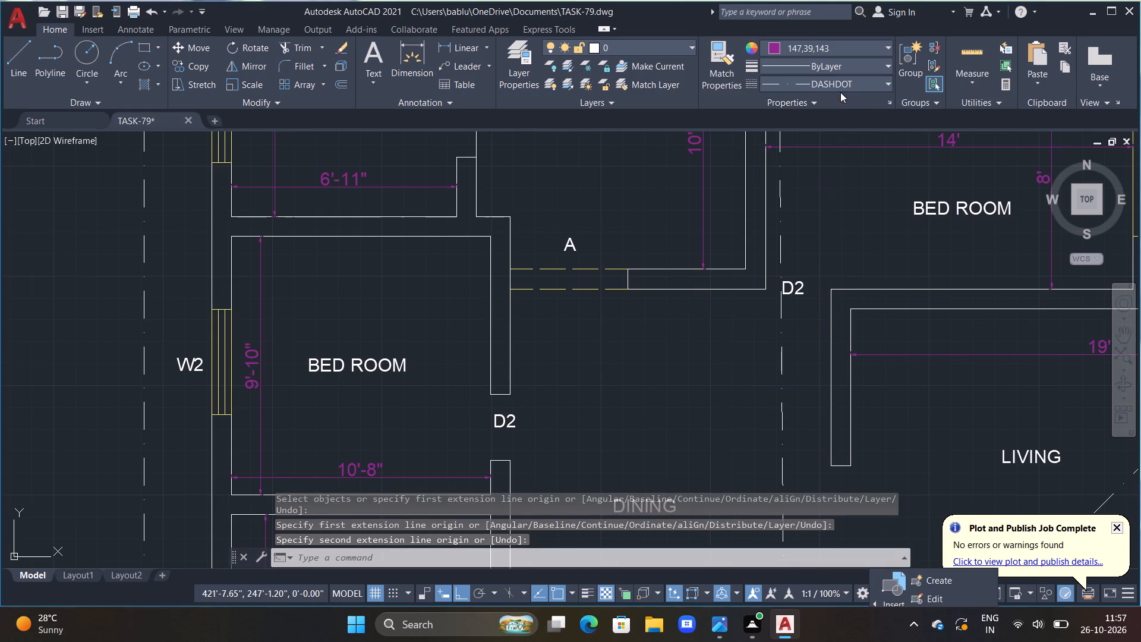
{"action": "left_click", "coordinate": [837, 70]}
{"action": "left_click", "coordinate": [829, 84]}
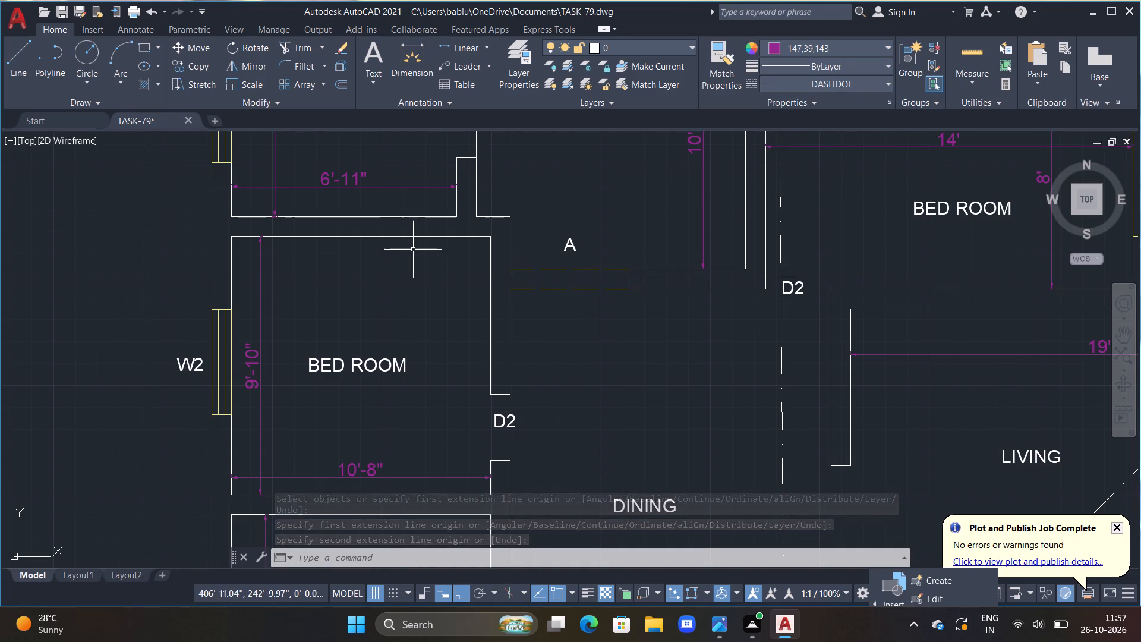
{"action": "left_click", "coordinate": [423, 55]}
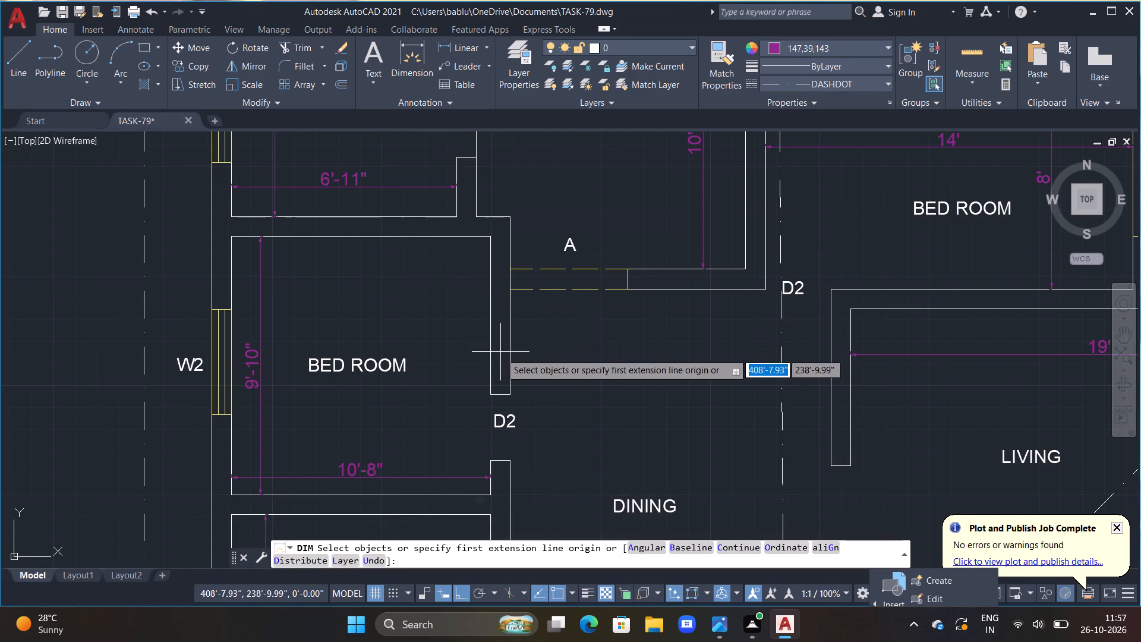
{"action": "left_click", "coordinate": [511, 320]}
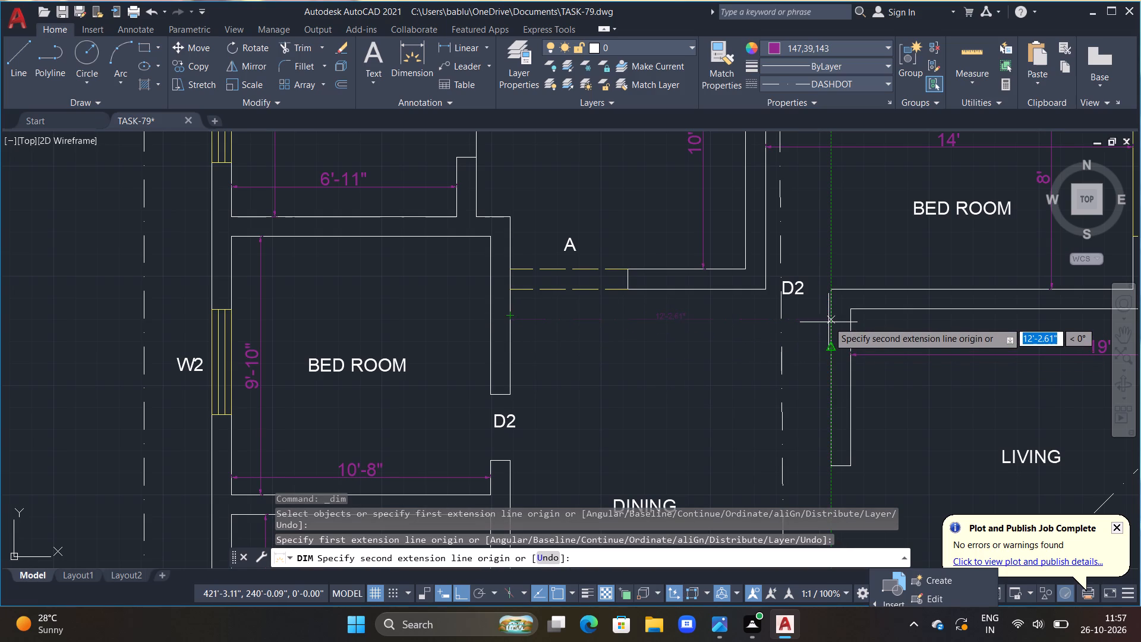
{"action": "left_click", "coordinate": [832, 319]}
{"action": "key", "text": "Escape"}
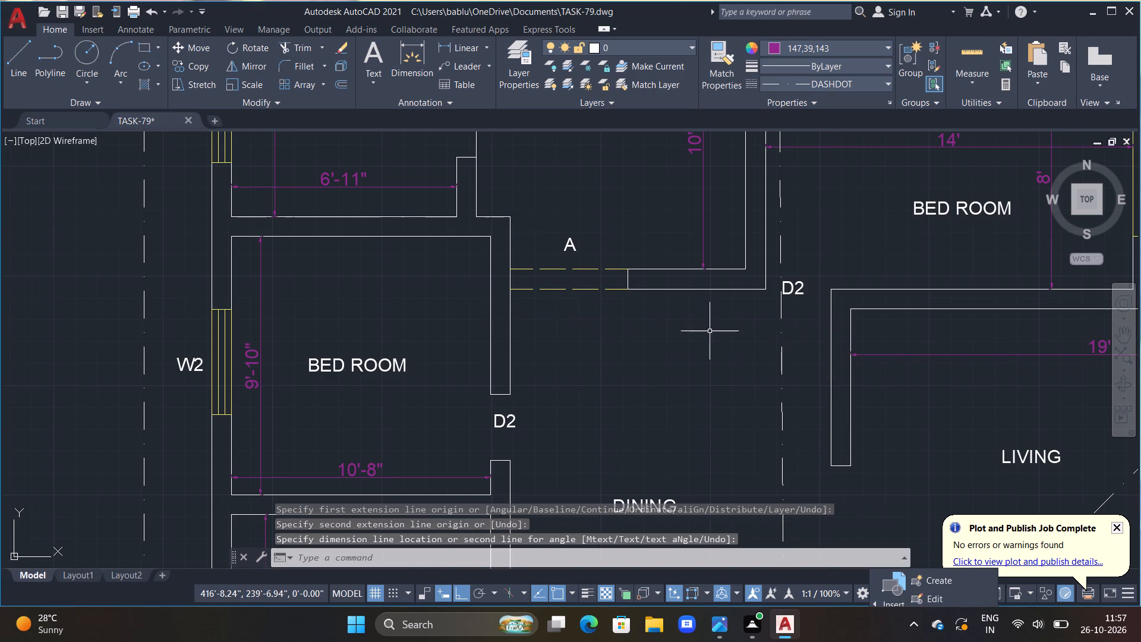
Set the current linetype to ByLayer in place of DASHDOT.
{"action": "scroll", "coordinate": [680, 325], "scroll_direction": "up", "scroll_amount": 2}
{"action": "scroll", "coordinate": [680, 322], "scroll_direction": "down", "scroll_amount": 4}
{"action": "middle_click_drag", "start_coordinate": [682, 343], "coordinate": [675, 331]}
{"action": "left_click", "coordinate": [847, 84]}
{"action": "double_click", "coordinate": [830, 100]}
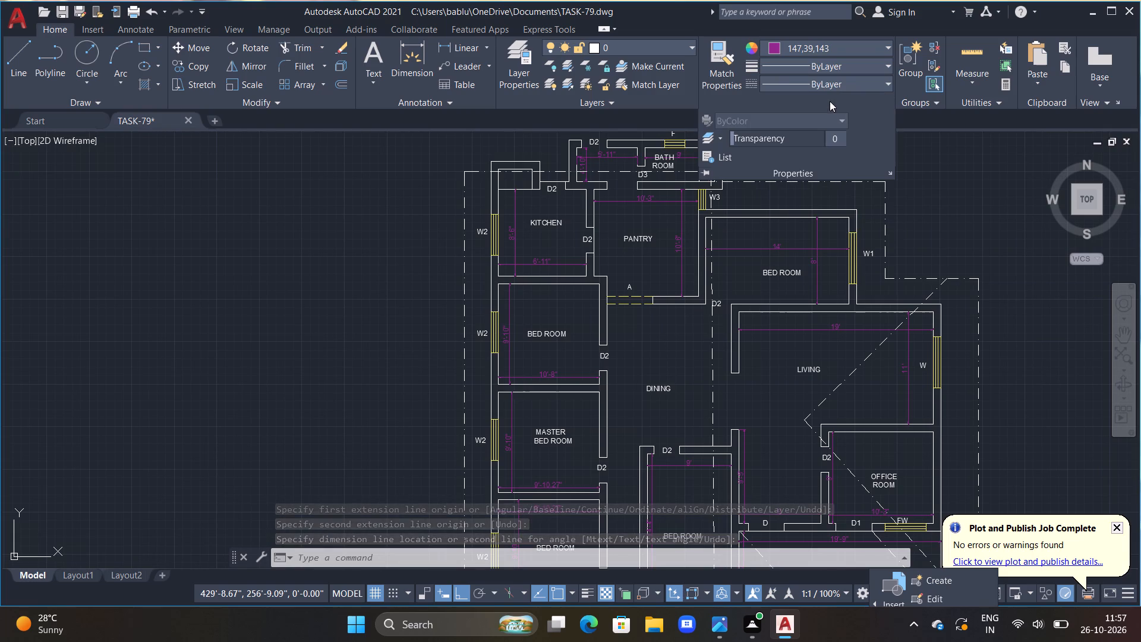
{"action": "left_click", "coordinate": [840, 78]}
{"action": "left_click", "coordinate": [847, 79]}
{"action": "key", "text": "Escape"}
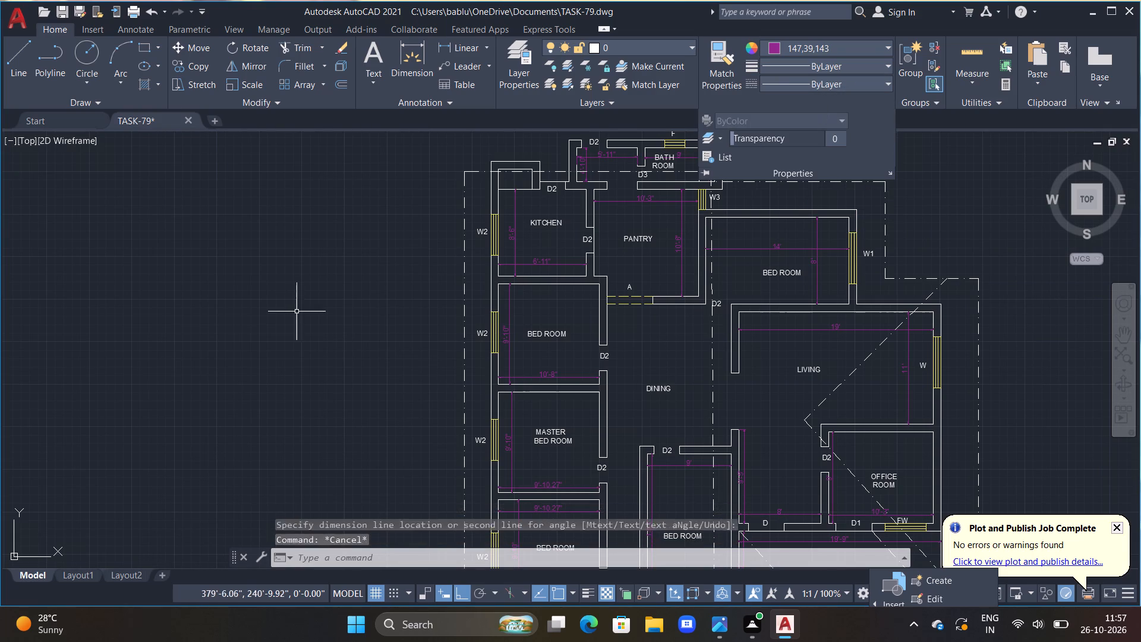
{"action": "key", "text": "Escape"}
{"action": "key", "text": "Escape"}
{"action": "key", "text": "Escape"}
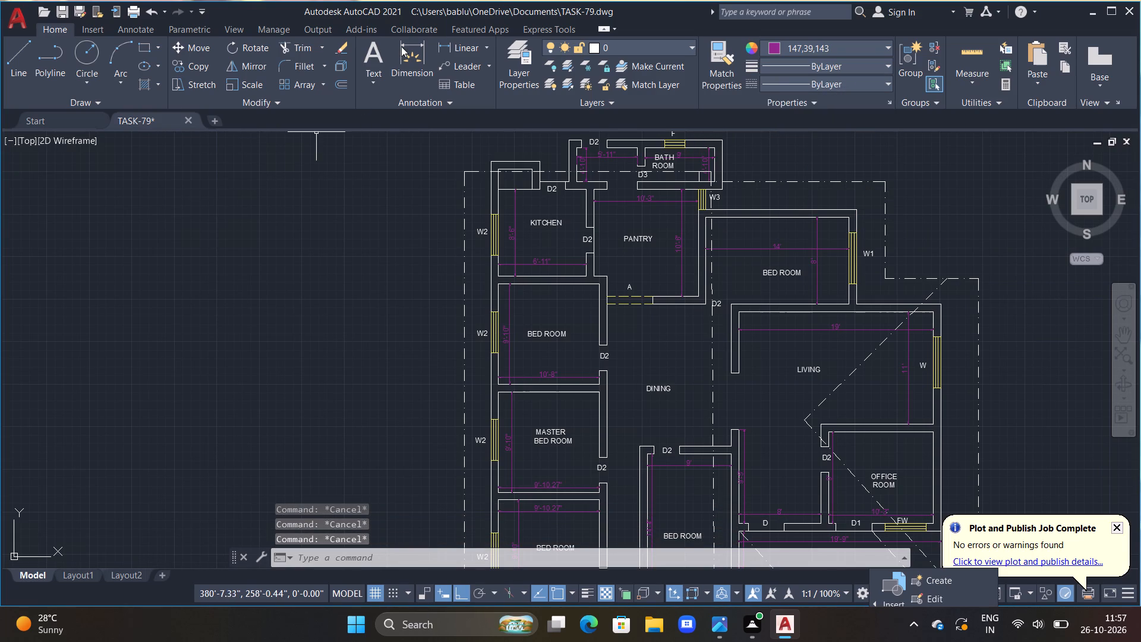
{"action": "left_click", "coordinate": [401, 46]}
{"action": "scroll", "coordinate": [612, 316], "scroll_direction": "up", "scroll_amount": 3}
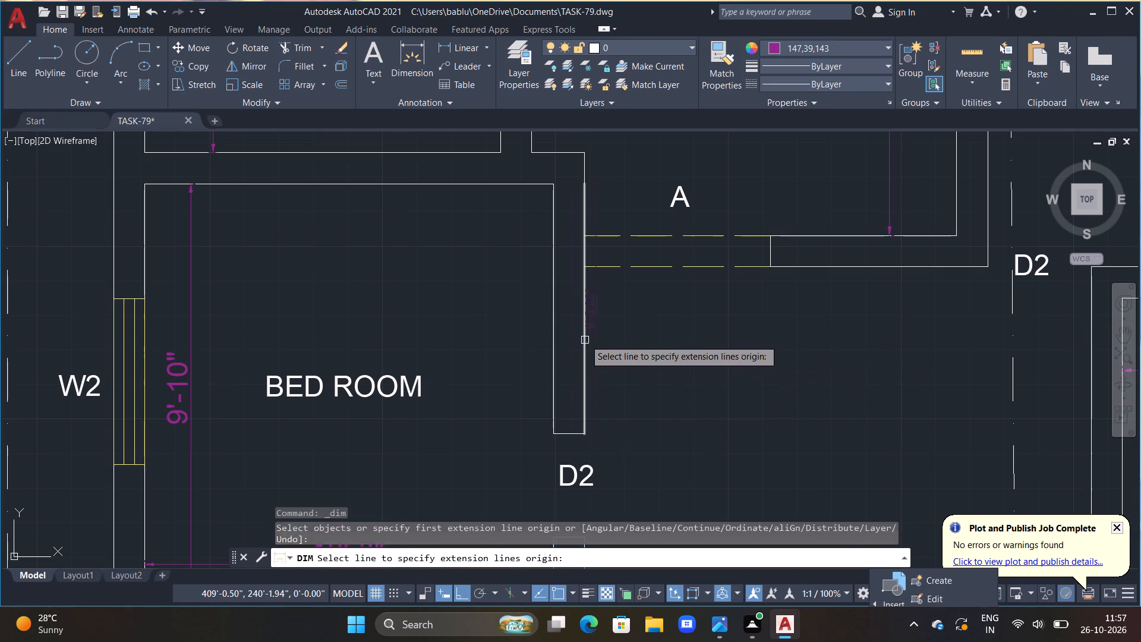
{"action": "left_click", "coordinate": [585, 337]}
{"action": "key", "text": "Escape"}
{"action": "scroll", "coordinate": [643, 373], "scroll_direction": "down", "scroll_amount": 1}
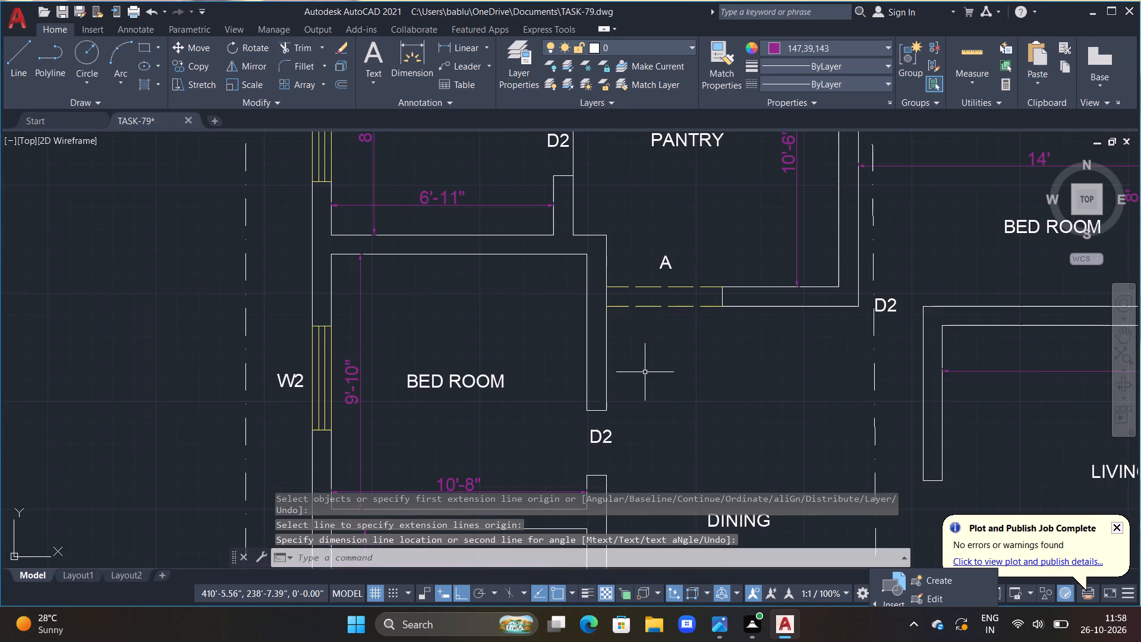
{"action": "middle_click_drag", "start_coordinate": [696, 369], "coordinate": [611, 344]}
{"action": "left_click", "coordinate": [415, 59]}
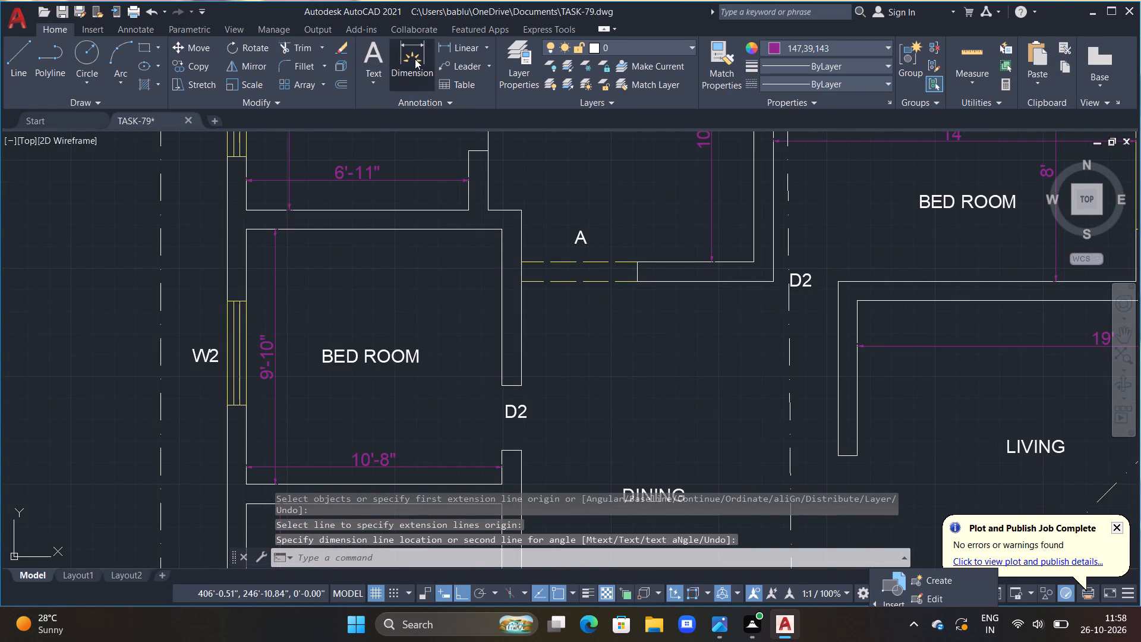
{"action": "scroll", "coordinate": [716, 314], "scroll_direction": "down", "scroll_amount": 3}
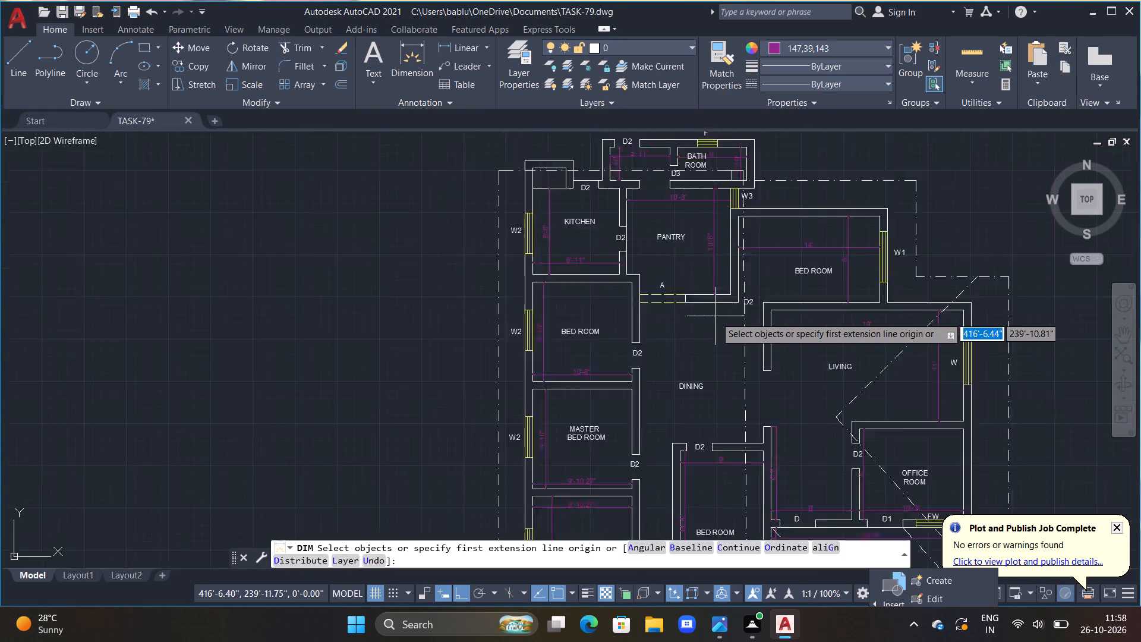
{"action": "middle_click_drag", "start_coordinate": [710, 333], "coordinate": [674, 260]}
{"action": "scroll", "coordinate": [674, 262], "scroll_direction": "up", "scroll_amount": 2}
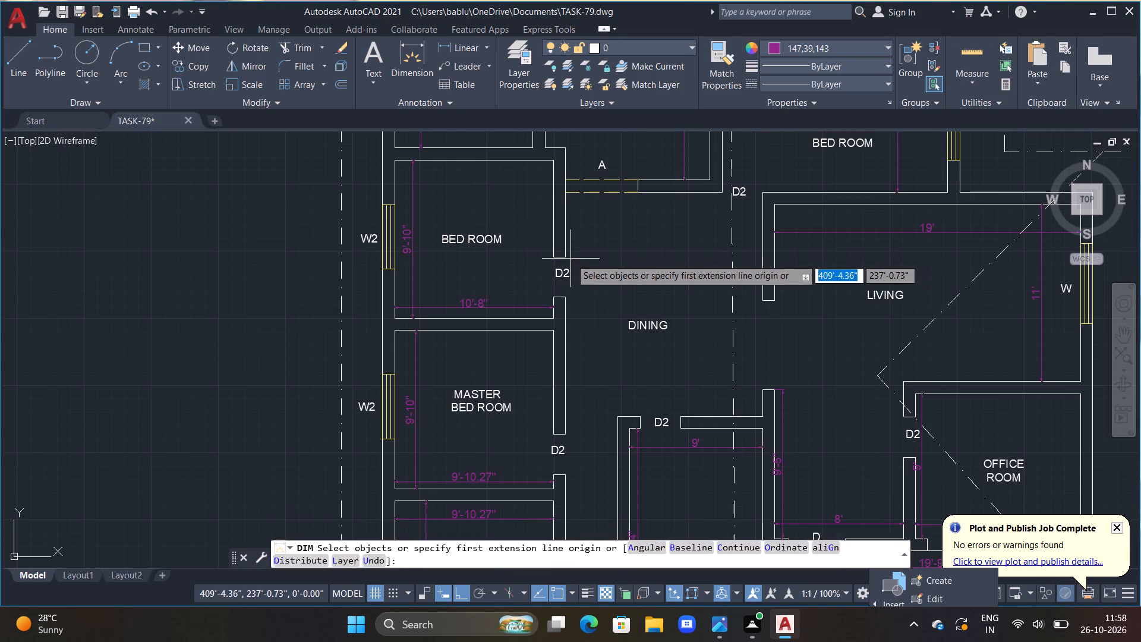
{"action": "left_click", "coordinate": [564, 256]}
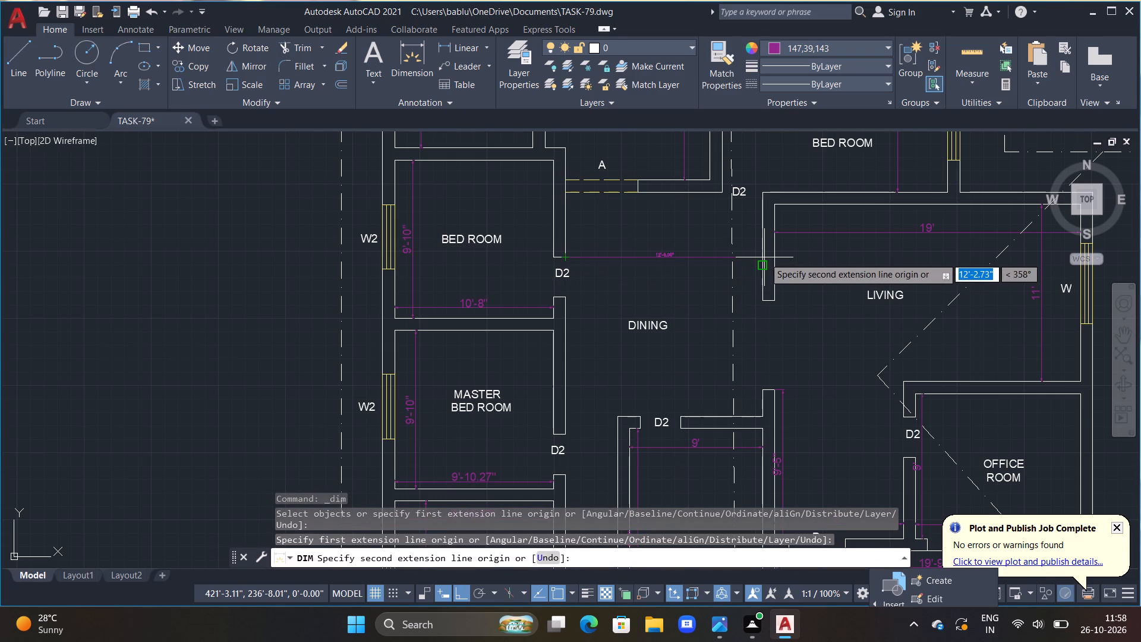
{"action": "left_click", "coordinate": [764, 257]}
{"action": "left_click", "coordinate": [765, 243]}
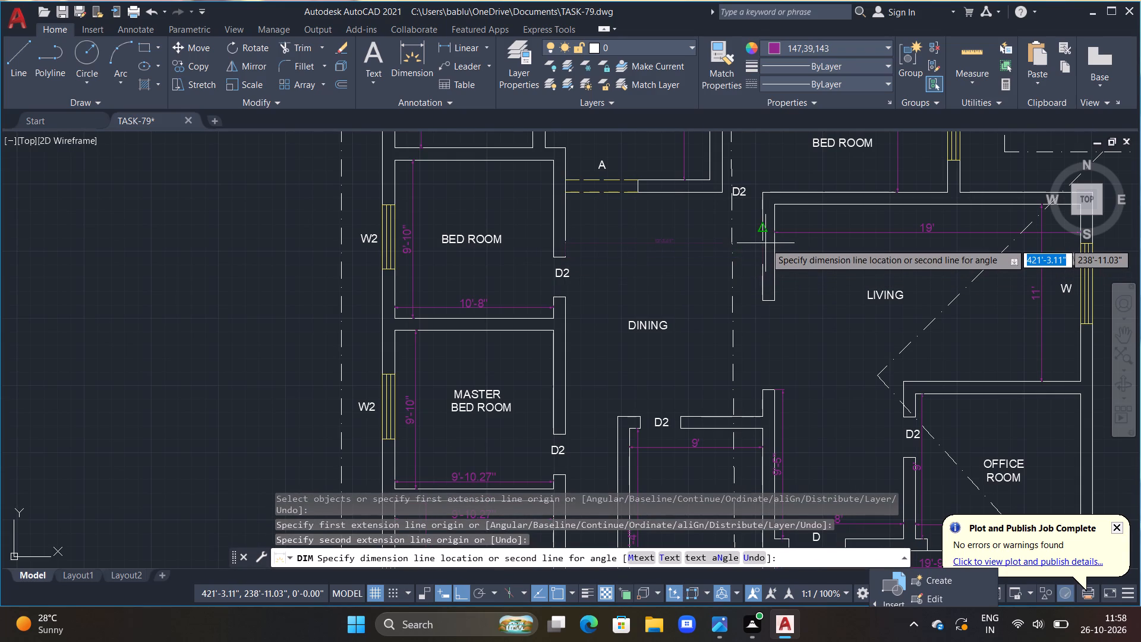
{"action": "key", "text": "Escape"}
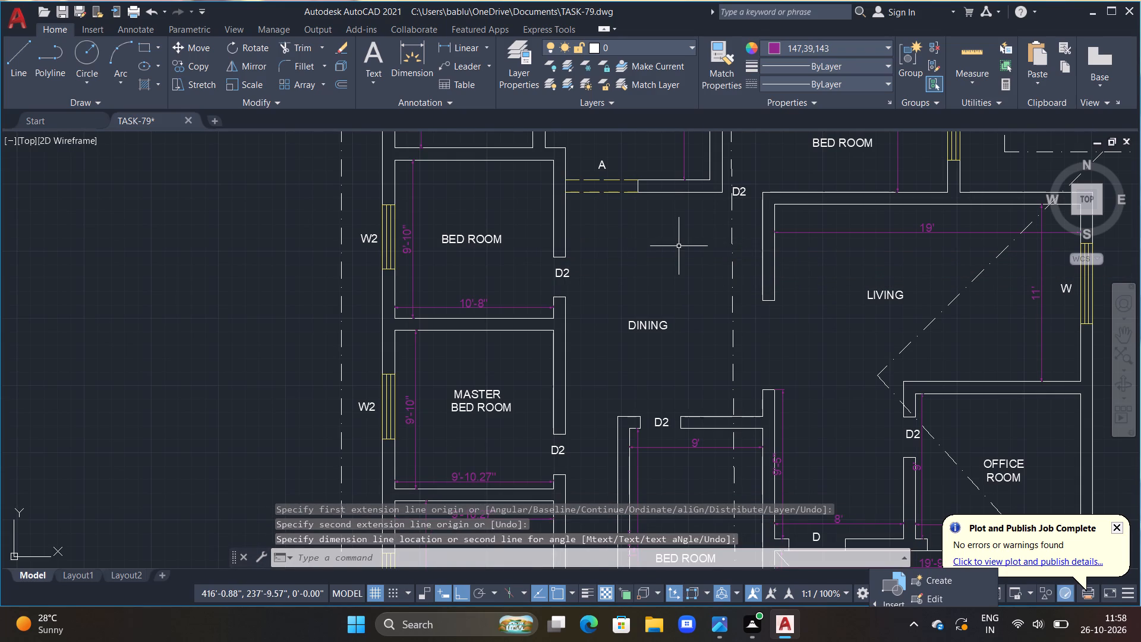
Dimension DINING's width from the BED ROOM's east wall corner above D2 to LIVING's west wall, placing the dimension line between A and DINING.
{"action": "scroll", "coordinate": [679, 246], "scroll_direction": "up", "scroll_amount": 1}
{"action": "middle_click_drag", "start_coordinate": [679, 246], "coordinate": [696, 353]}
{"action": "scroll", "coordinate": [696, 353], "scroll_direction": "up", "scroll_amount": 1}
{"action": "left_click", "coordinate": [408, 59]}
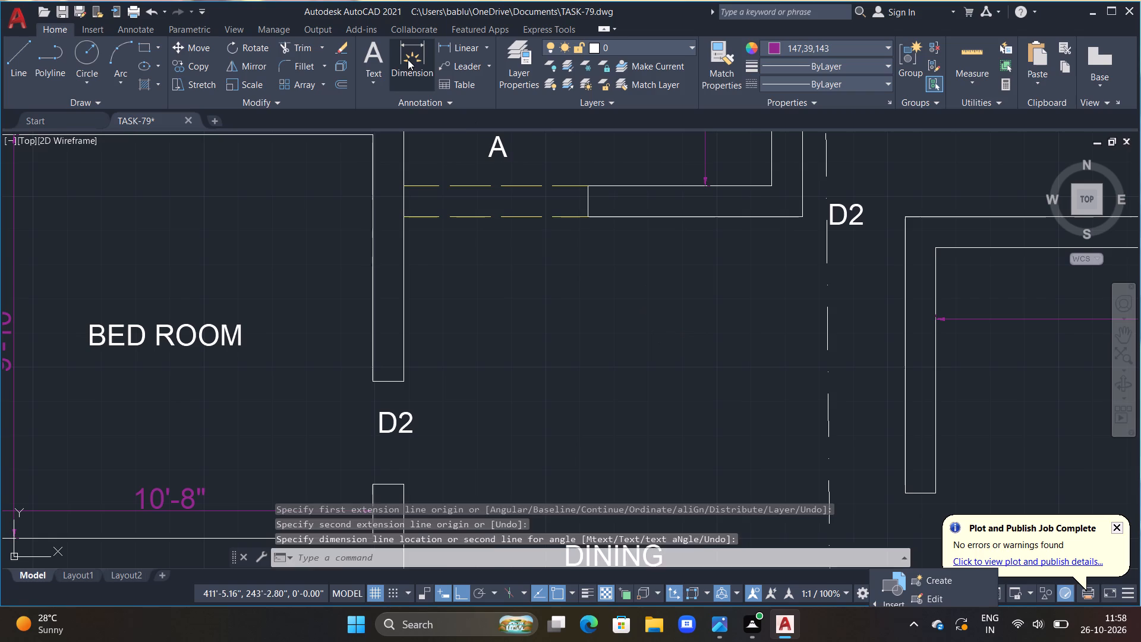
{"action": "left_click", "coordinate": [406, 383]}
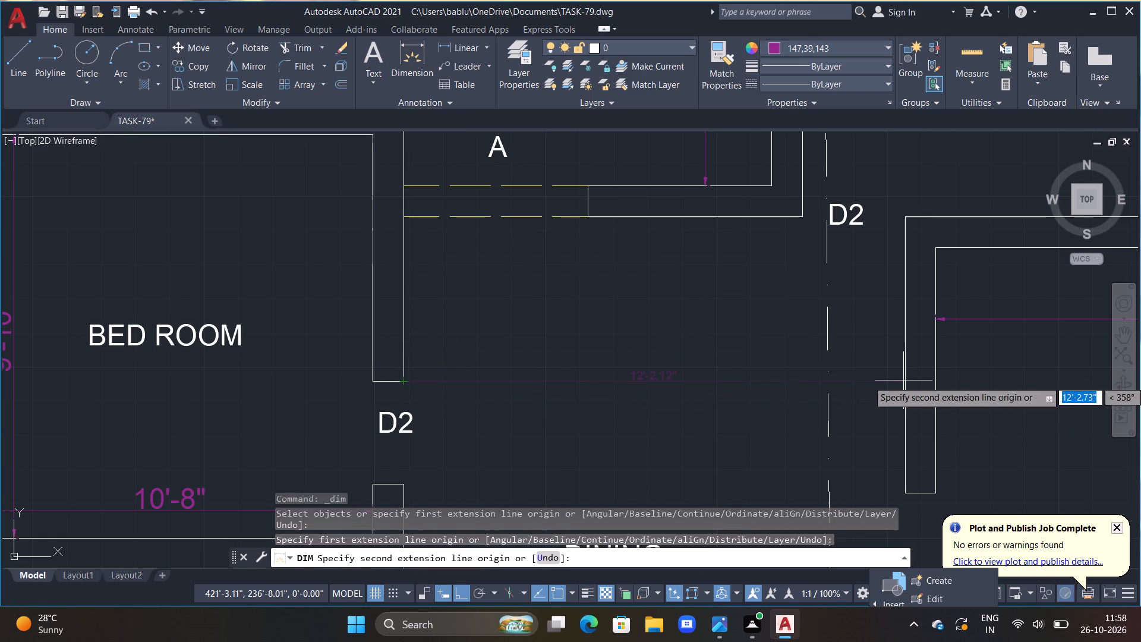
{"action": "left_click", "coordinate": [905, 380]}
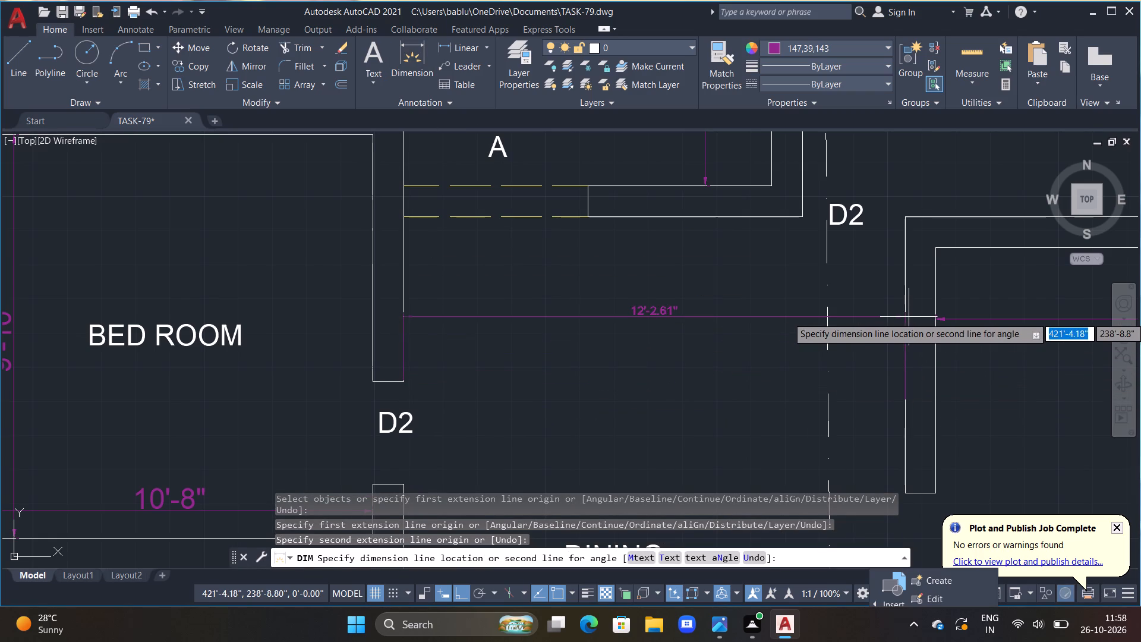
{"action": "double_click", "coordinate": [903, 313]}
{"action": "key", "text": "Escape"}
{"action": "key", "text": "Escape"}
{"action": "key", "text": "Escape"}
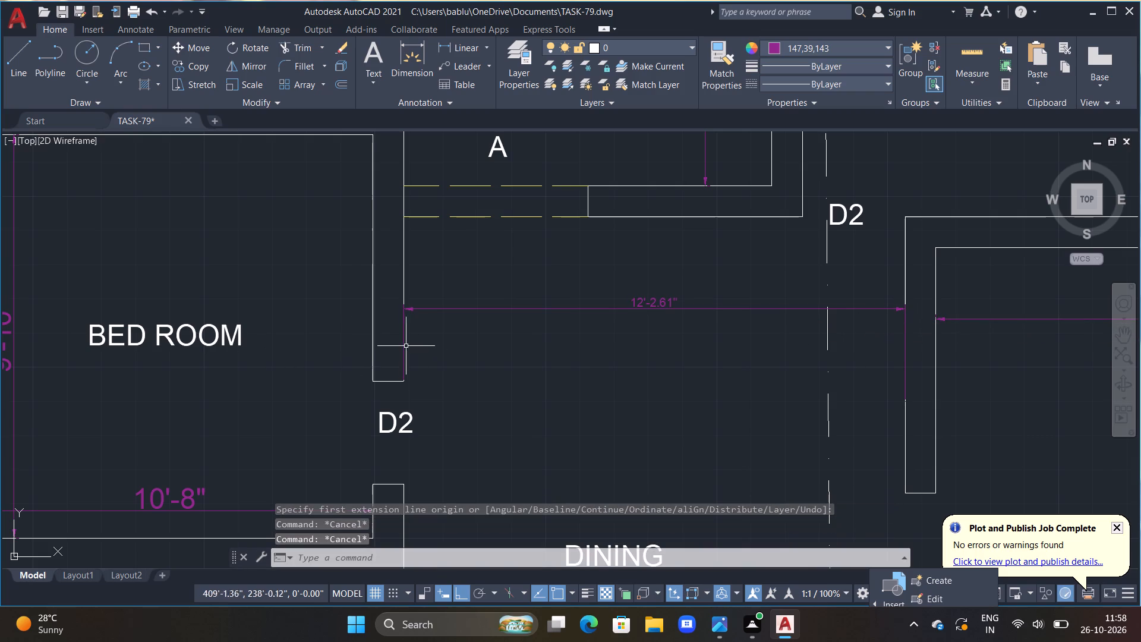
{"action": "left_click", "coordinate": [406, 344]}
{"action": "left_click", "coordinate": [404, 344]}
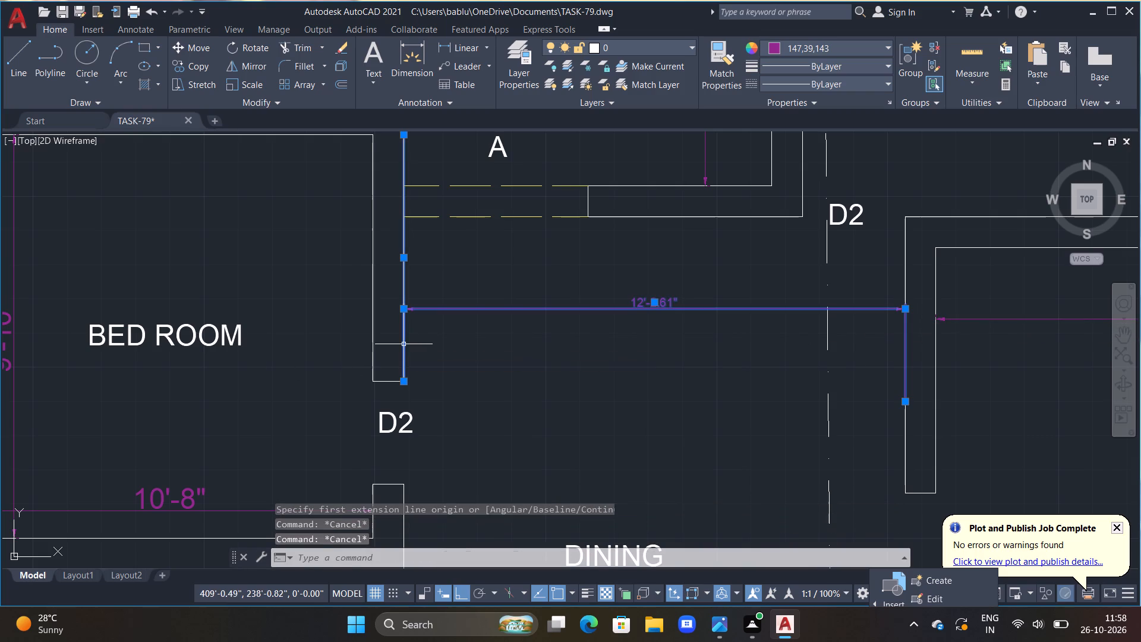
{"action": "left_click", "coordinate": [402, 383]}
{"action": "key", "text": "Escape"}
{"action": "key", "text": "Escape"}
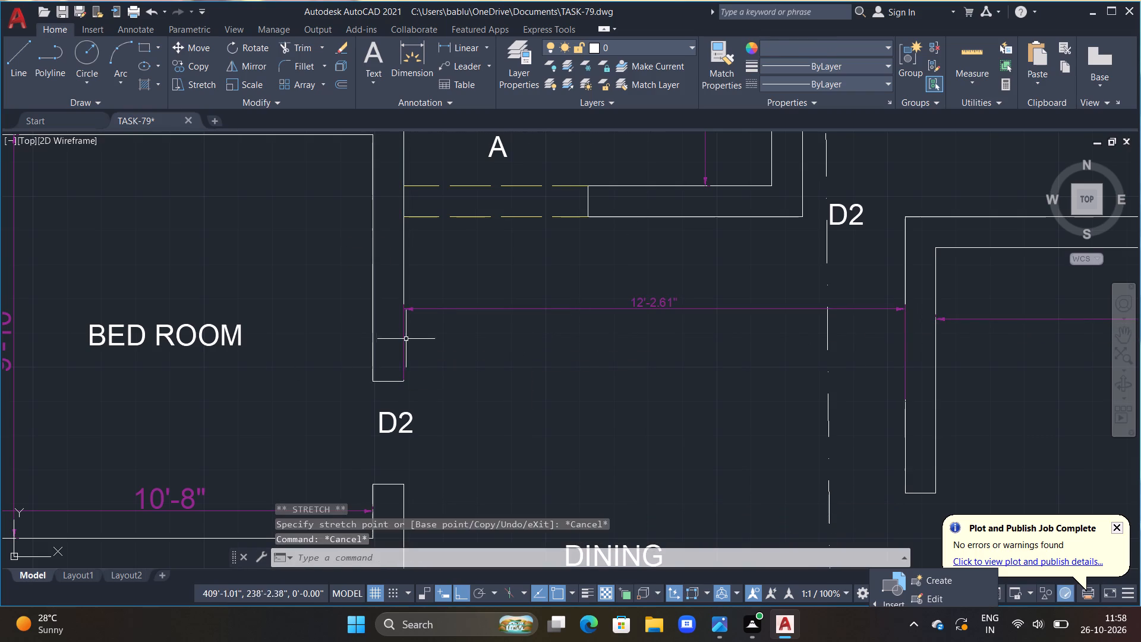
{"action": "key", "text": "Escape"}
Stretch both extension line origins of the DINING width dimension north onto its dimension line, collapsing the extension lines.
{"action": "left_click", "coordinate": [404, 348]}
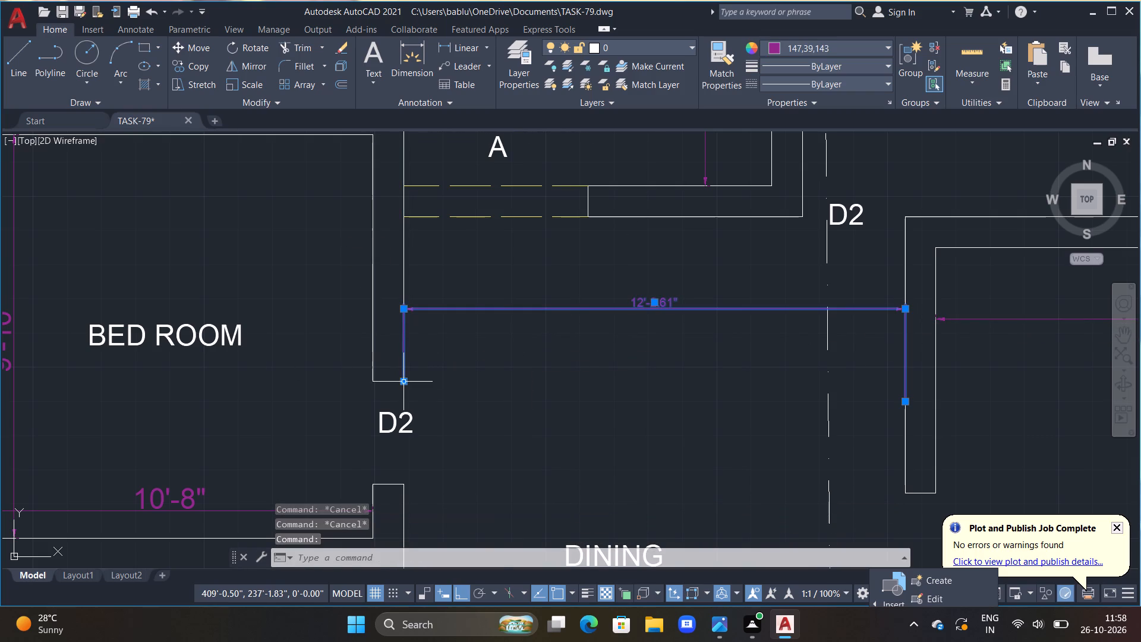
{"action": "left_click", "coordinate": [405, 382]}
{"action": "left_click", "coordinate": [403, 313]}
{"action": "key", "text": "Escape"}
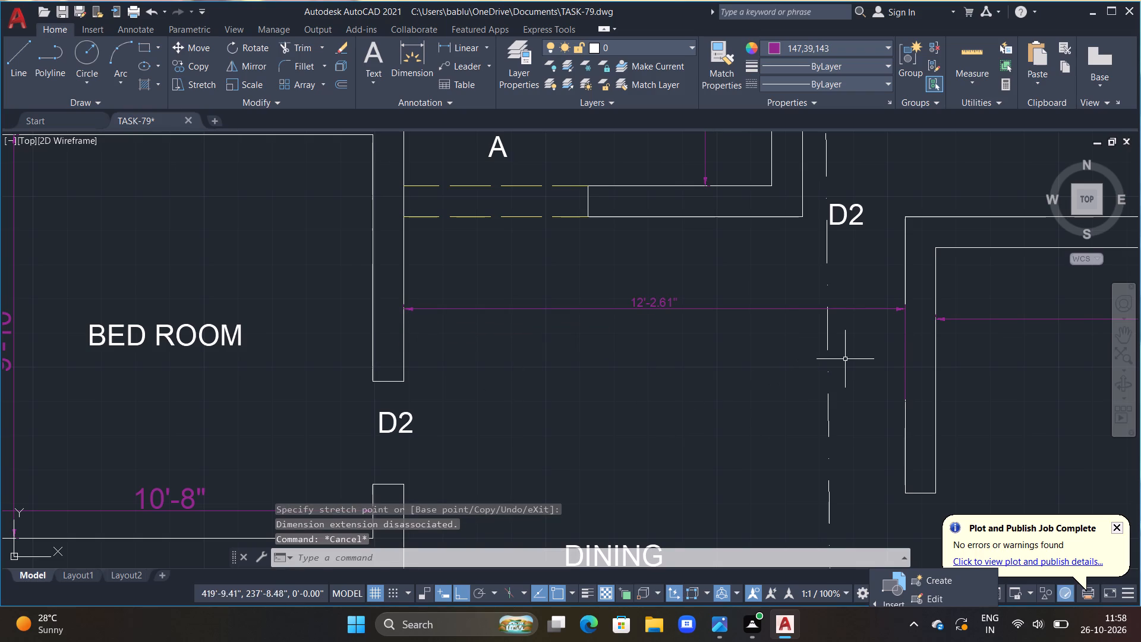
{"action": "left_click", "coordinate": [906, 345]}
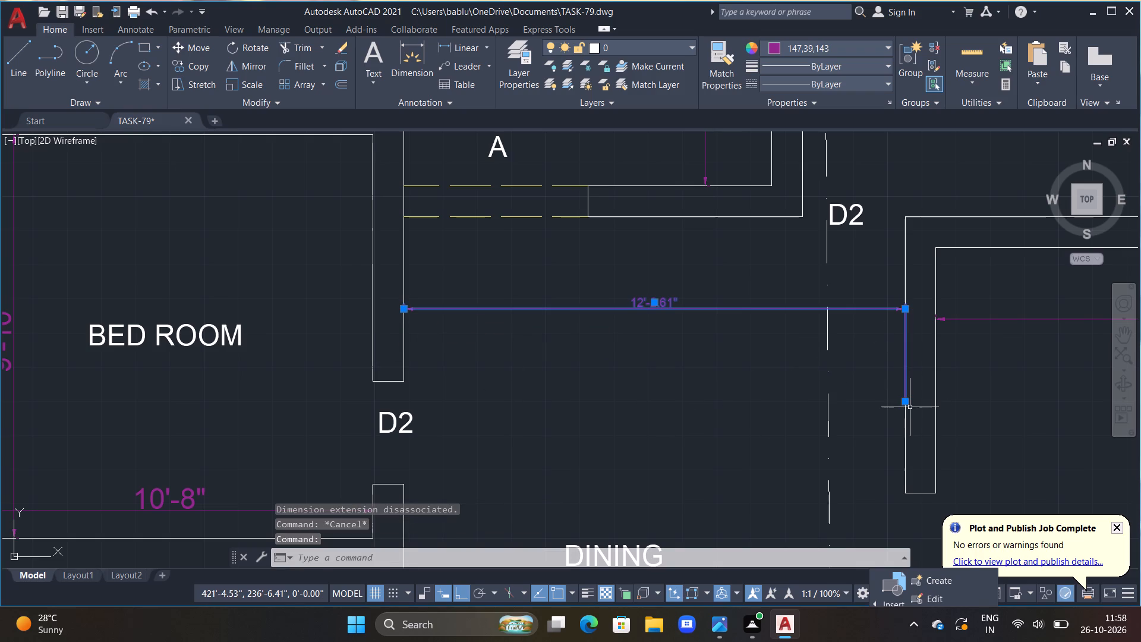
{"action": "left_click", "coordinate": [906, 404]}
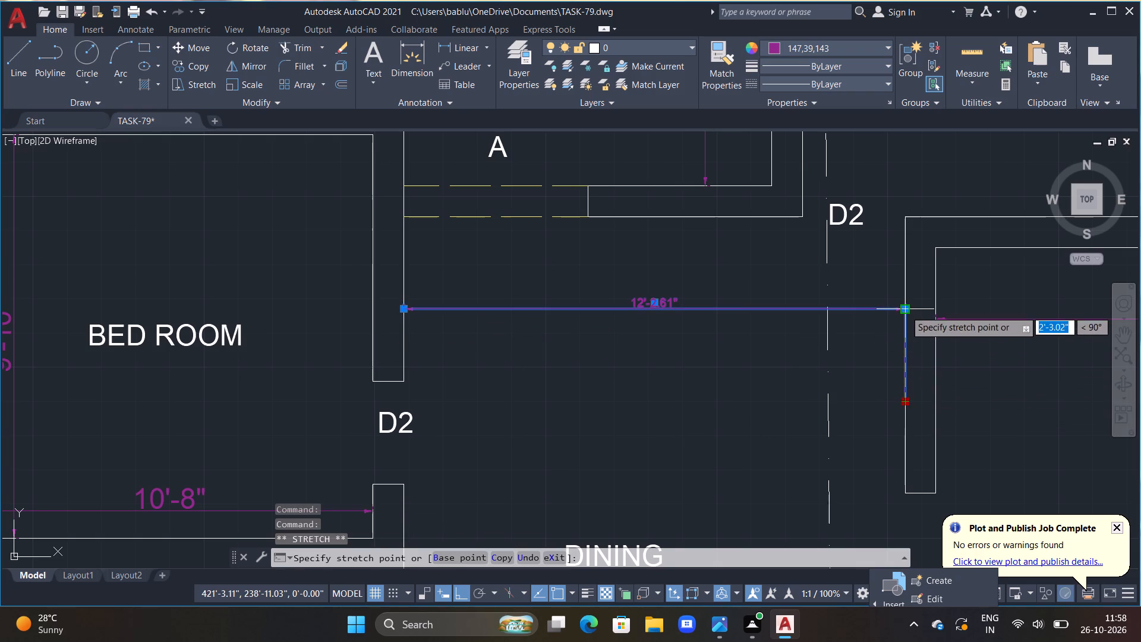
{"action": "left_click", "coordinate": [905, 310]}
{"action": "key", "text": "Escape"}
Override the DINING width dimension's text with 12'-5".
{"action": "scroll", "coordinate": [869, 361], "scroll_direction": "down", "scroll_amount": 3}
{"action": "middle_click_drag", "start_coordinate": [767, 381], "coordinate": [660, 364]}
{"action": "scroll", "coordinate": [843, 247], "scroll_direction": "up", "scroll_amount": 1}
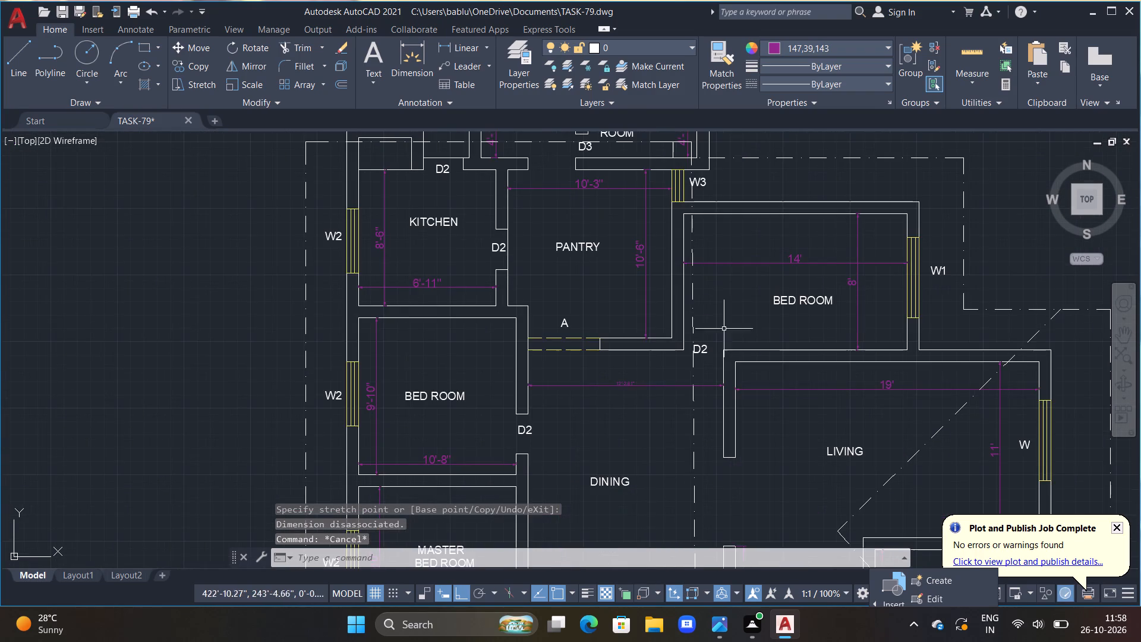
{"action": "scroll", "coordinate": [641, 416], "scroll_direction": "up", "scroll_amount": 2}
{"action": "scroll", "coordinate": [609, 357], "scroll_direction": "up", "scroll_amount": 2}
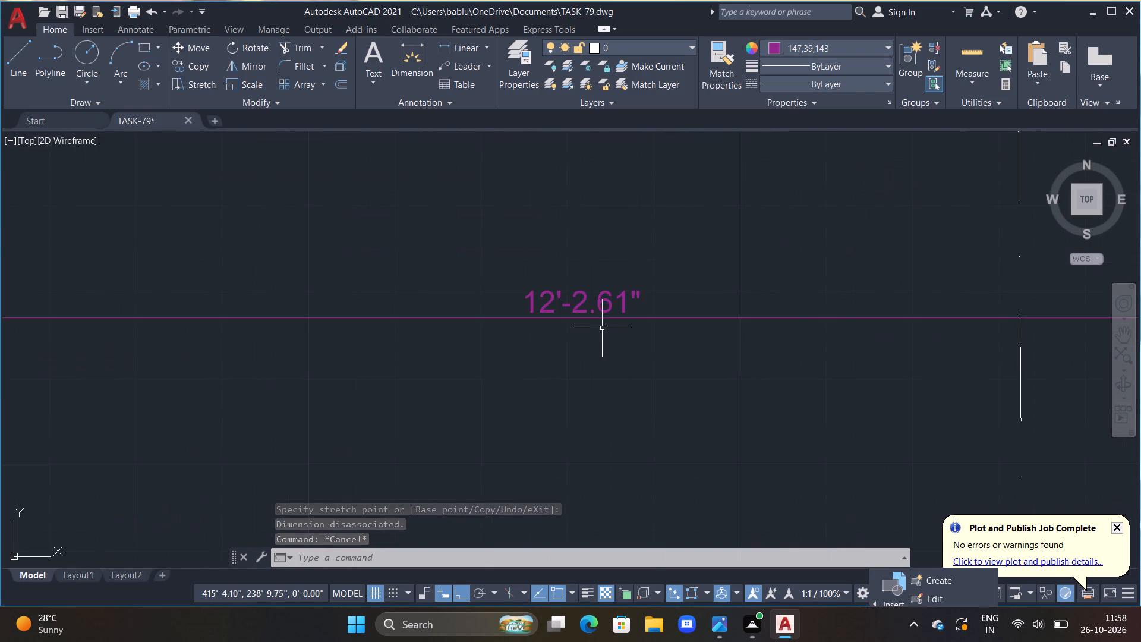
{"action": "double_click", "coordinate": [587, 308]}
{"action": "scroll", "coordinate": [587, 308], "scroll_direction": "up", "scroll_amount": 2}
{"action": "left_click", "coordinate": [706, 322]}
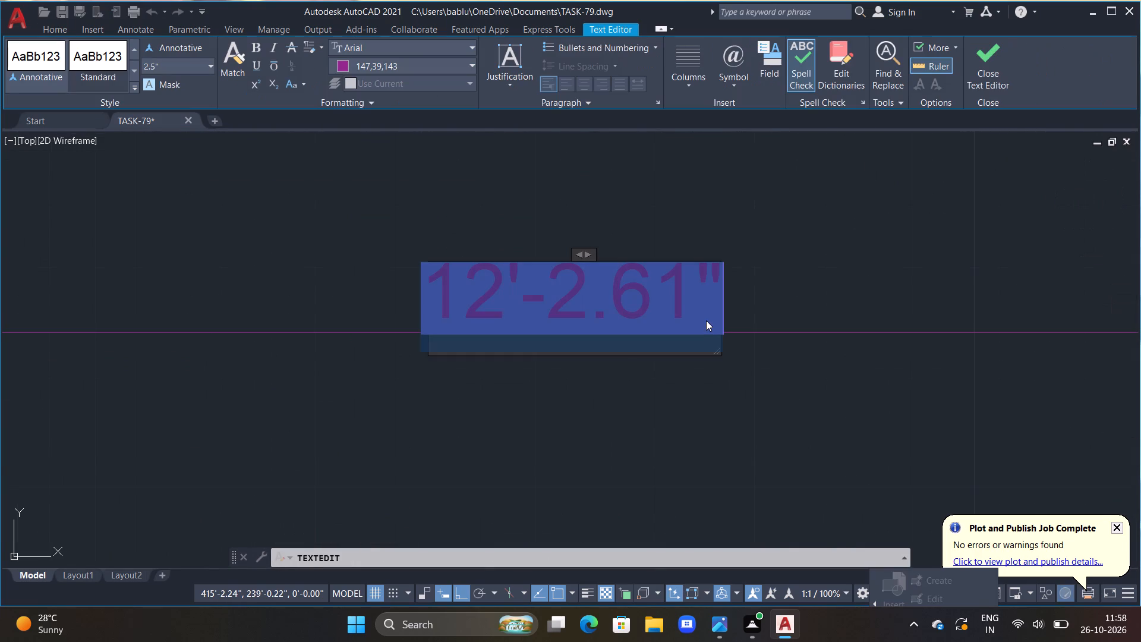
{"action": "key", "text": "BackSpace"}
{"action": "type", "text": "12'-"}
{"action": "type", "text": "5\""}
{"action": "left_click", "coordinate": [714, 287]}
{"action": "scroll", "coordinate": [724, 372], "scroll_direction": "down", "scroll_amount": 2}
{"action": "key", "text": "Escape"}
{"action": "scroll", "coordinate": [726, 374], "scroll_direction": "down", "scroll_amount": 2}
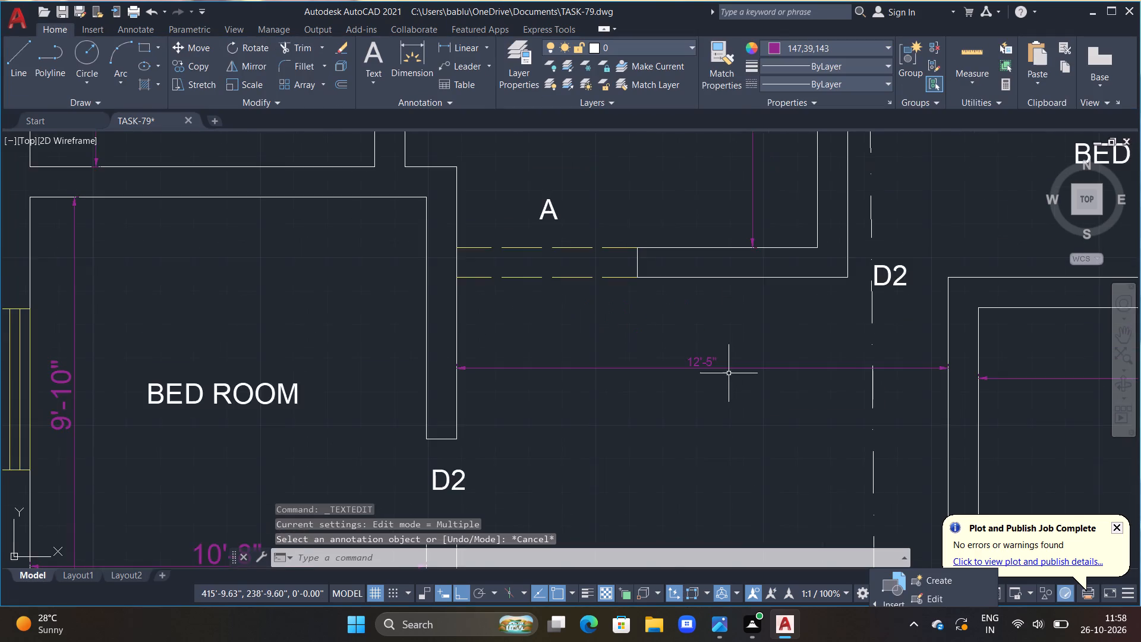
Dimension DINING's length from PANTRY's outer southeast corner to the north wall of the BED ROOM below, placing the line east of the DINING label.
{"action": "middle_click_drag", "start_coordinate": [729, 373], "coordinate": [680, 317]}
{"action": "scroll", "coordinate": [669, 331], "scroll_direction": "down", "scroll_amount": 1}
{"action": "middle_click_drag", "start_coordinate": [679, 390], "coordinate": [607, 267]}
{"action": "scroll", "coordinate": [604, 264], "scroll_direction": "down", "scroll_amount": 1}
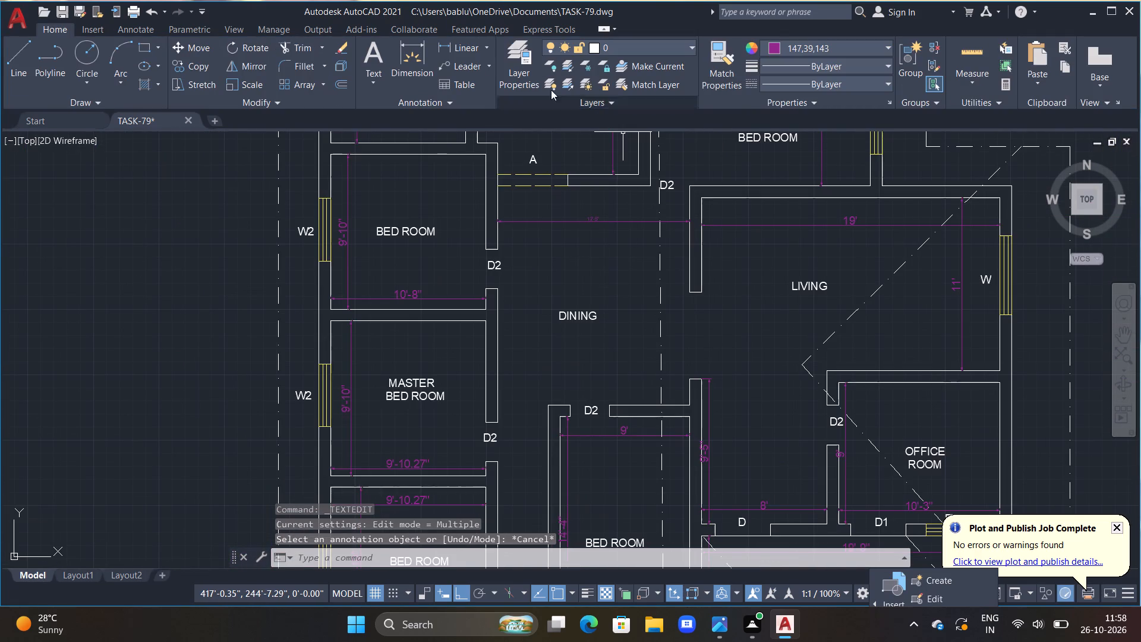
{"action": "left_click", "coordinate": [408, 64]}
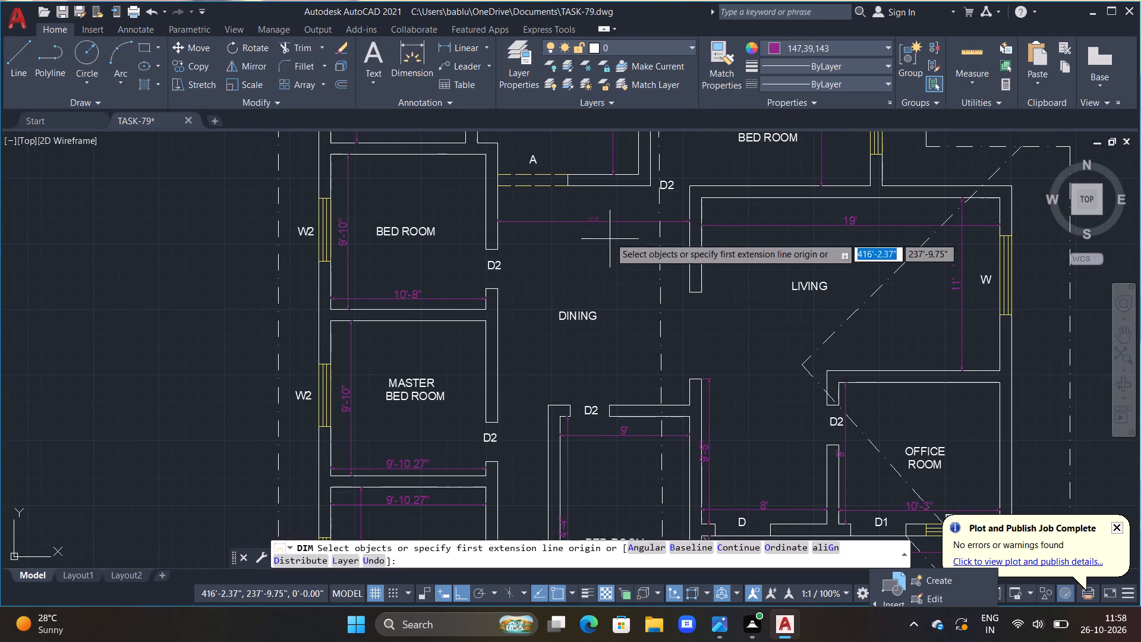
{"action": "left_click", "coordinate": [648, 186]}
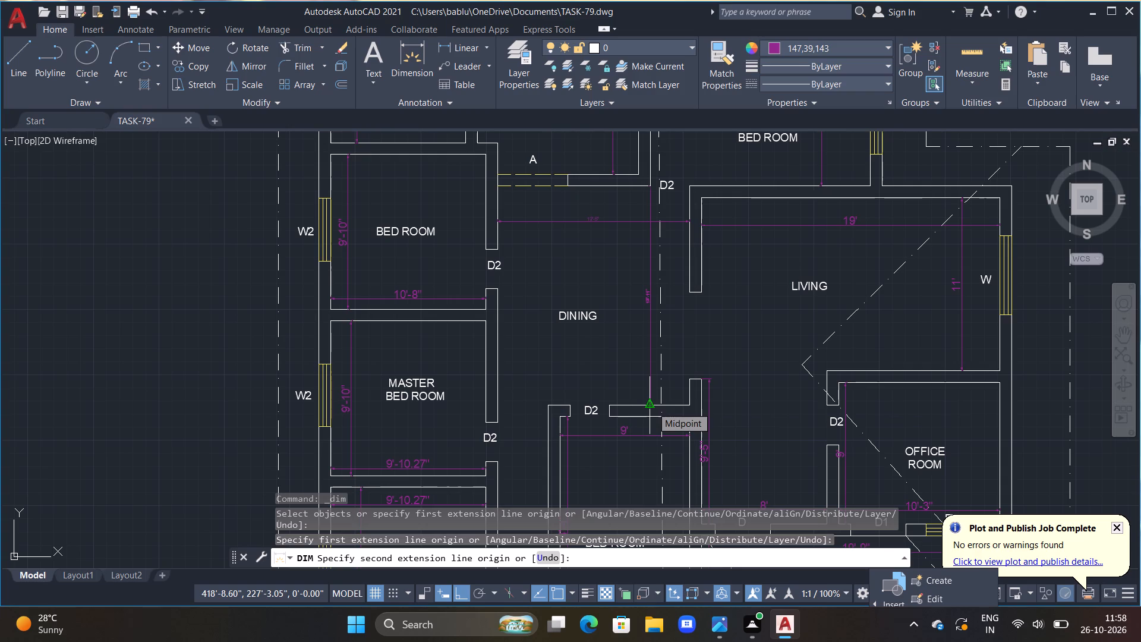
{"action": "left_click", "coordinate": [652, 407]}
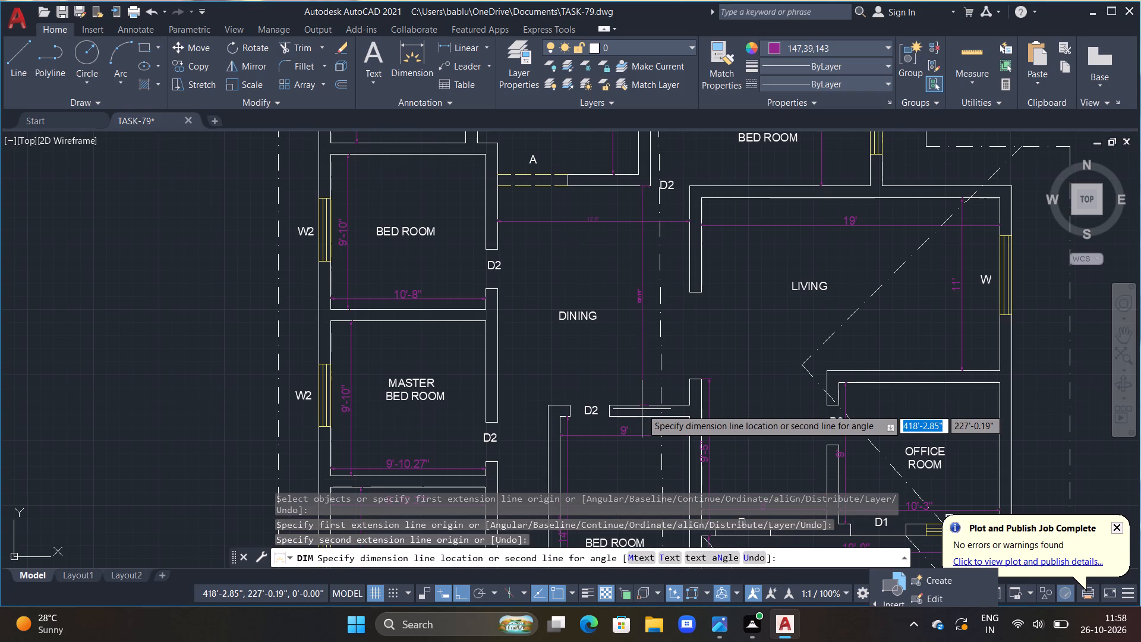
{"action": "left_click", "coordinate": [642, 405]}
{"action": "key", "text": "Escape"}
Override the DINING length dimension's text with 13'-1".
{"action": "scroll", "coordinate": [650, 329], "scroll_direction": "up", "scroll_amount": 2}
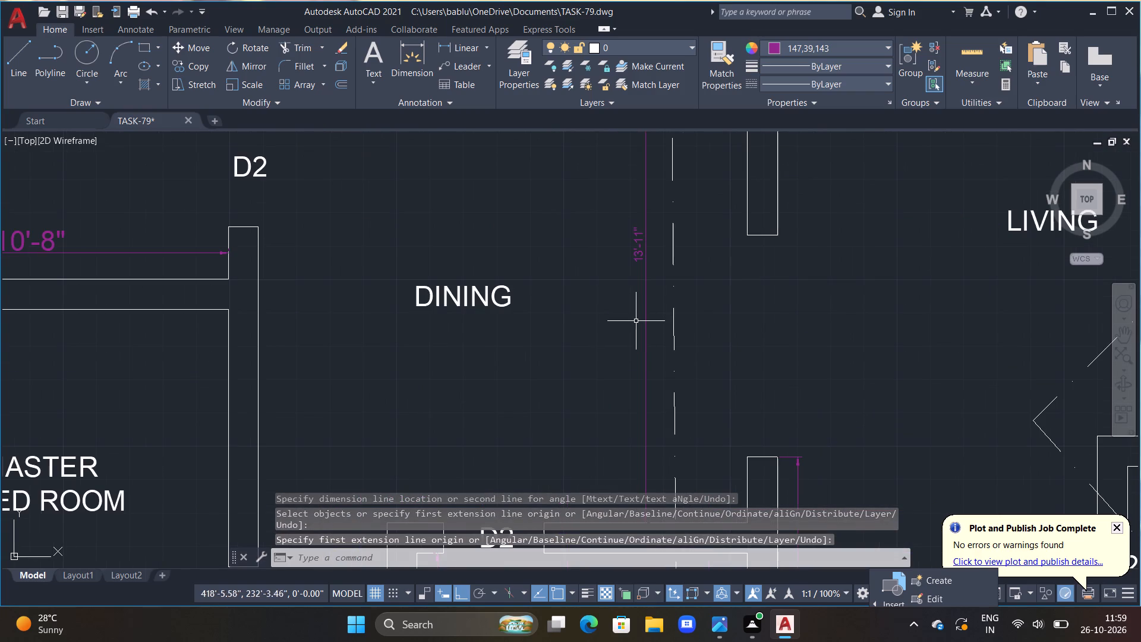
{"action": "double_click", "coordinate": [640, 248]}
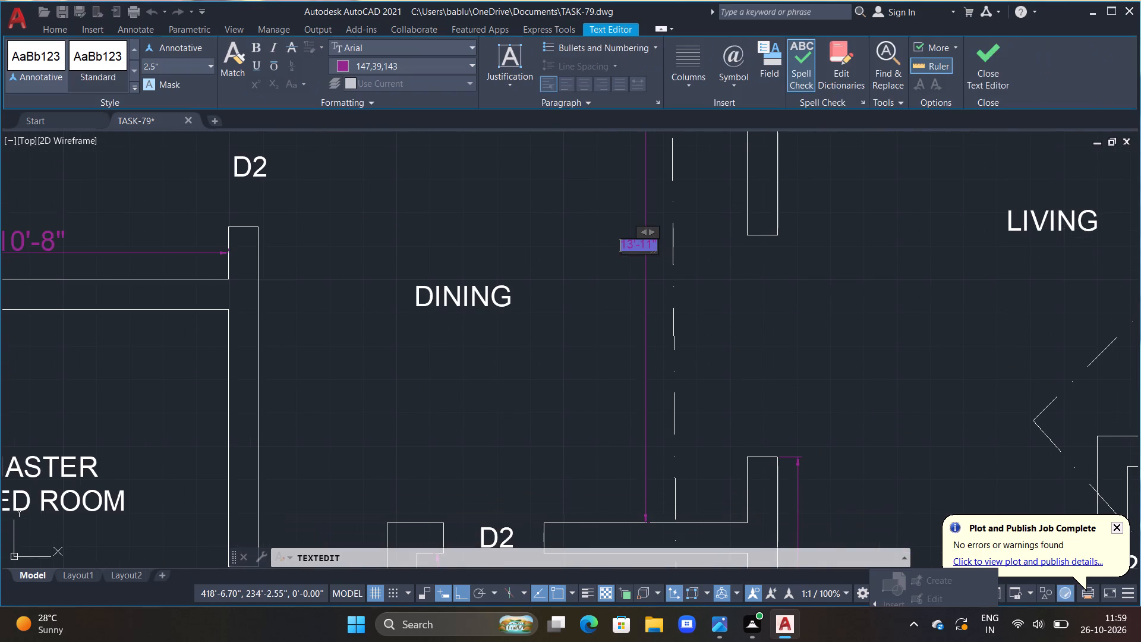
{"action": "scroll", "coordinate": [638, 248], "scroll_direction": "up", "scroll_amount": 3}
{"action": "left_click", "coordinate": [659, 244]}
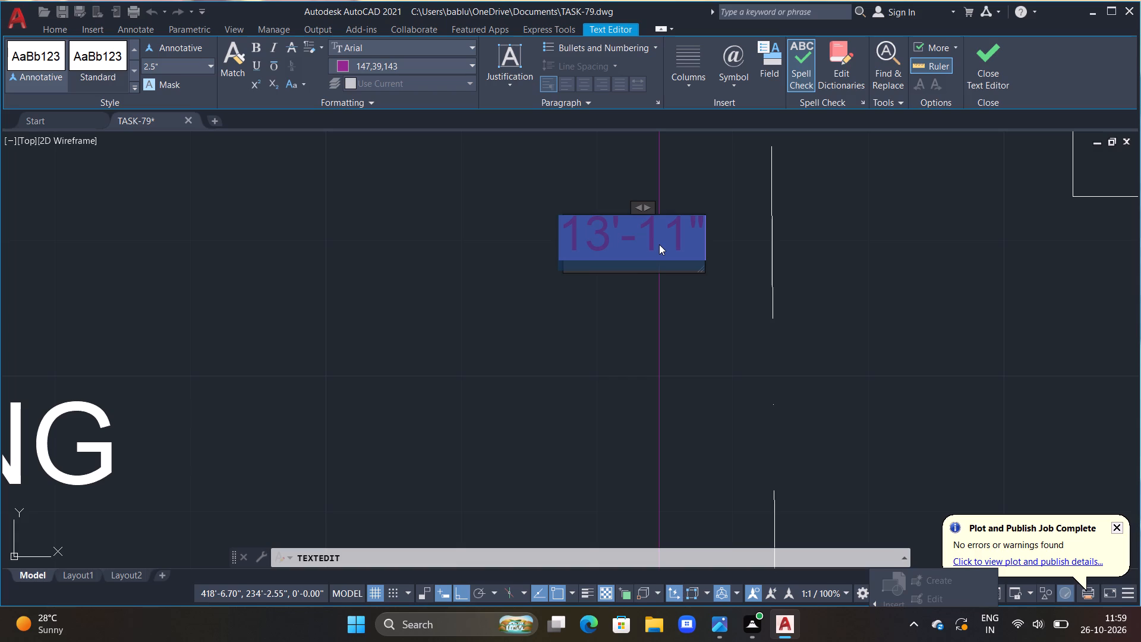
{"action": "key", "text": "BackSpace"}
{"action": "type", "text": "13'-1"}
{"action": "key", "text": "shift+quotedbl"}
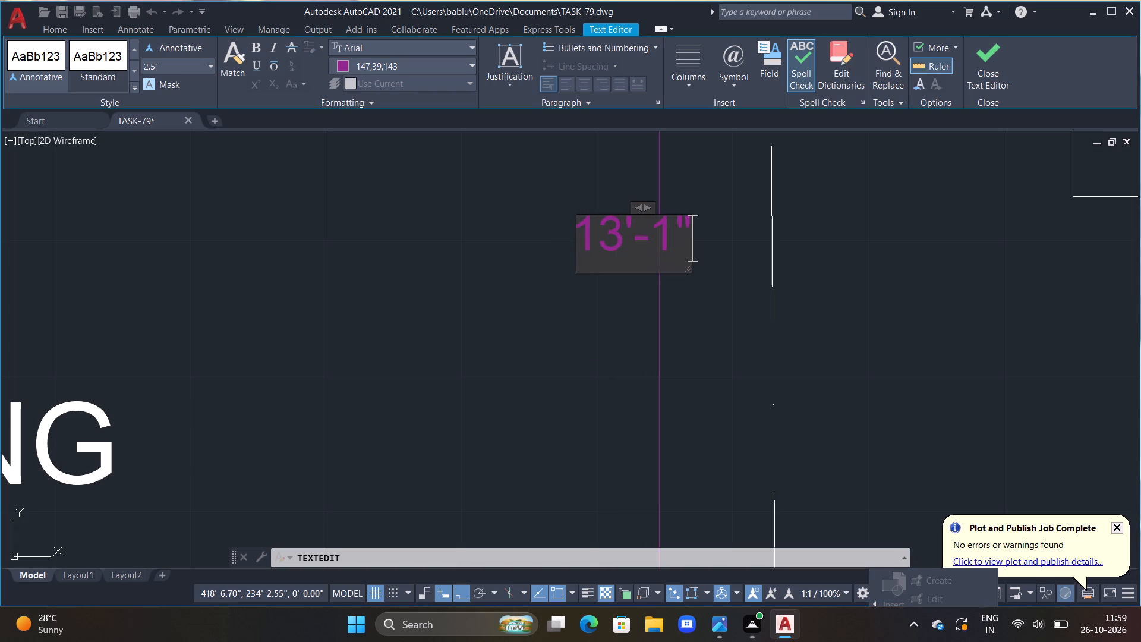
{"action": "key", "text": "Escape"}
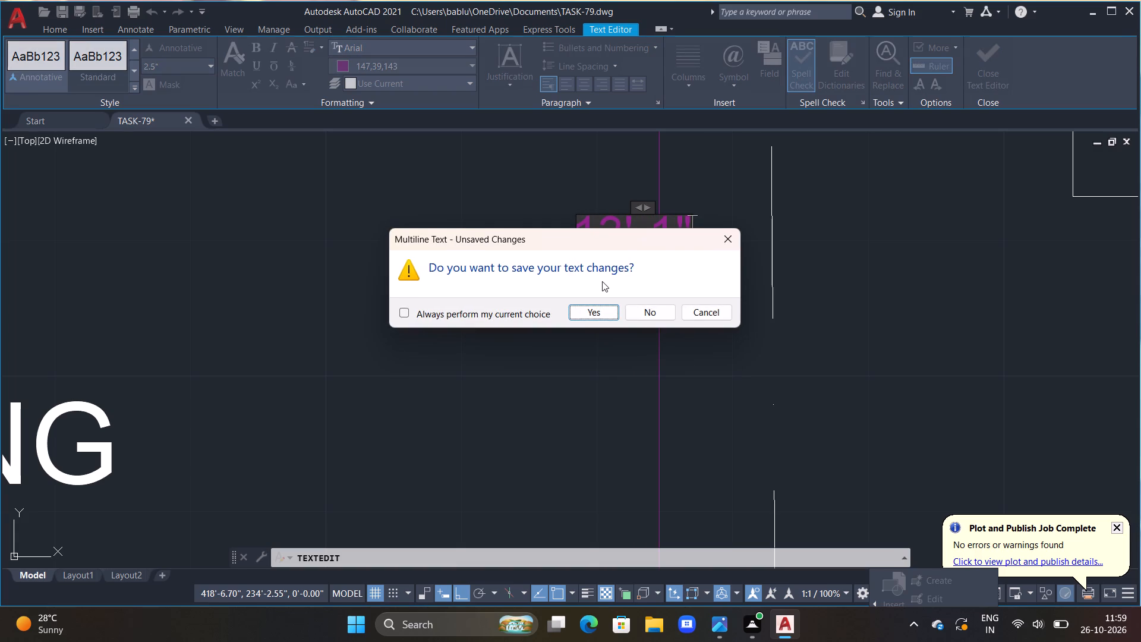
{"action": "left_click", "coordinate": [720, 237]}
{"action": "left_click", "coordinate": [718, 218]}
{"action": "scroll", "coordinate": [720, 229], "scroll_direction": "down", "scroll_amount": 6}
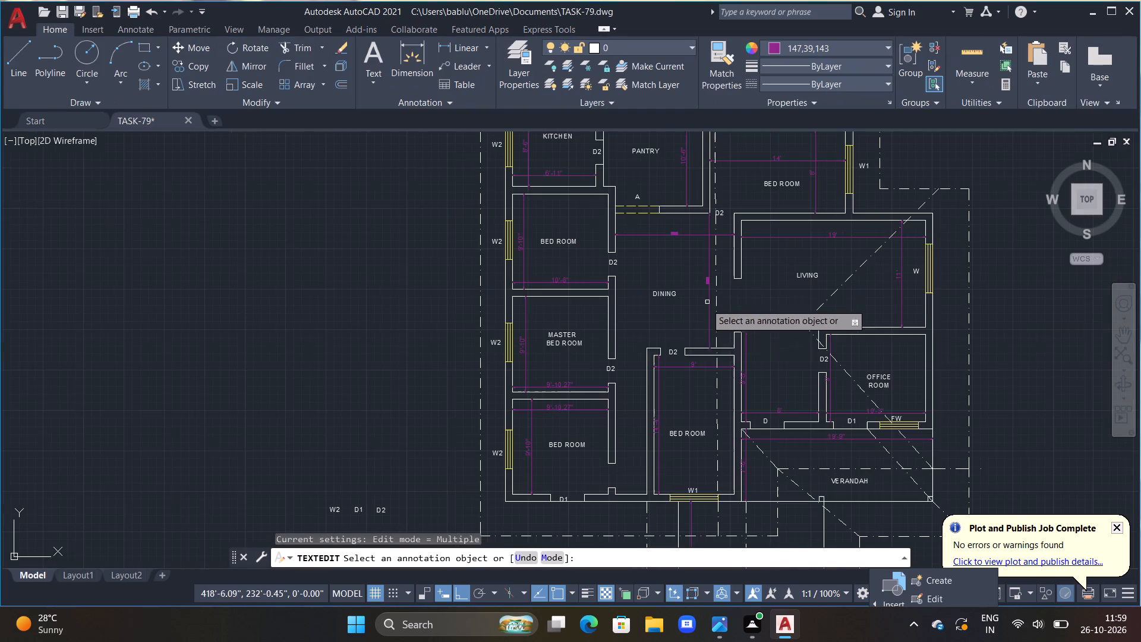
{"action": "key", "text": "Escape"}
{"action": "key", "text": "Escape"}
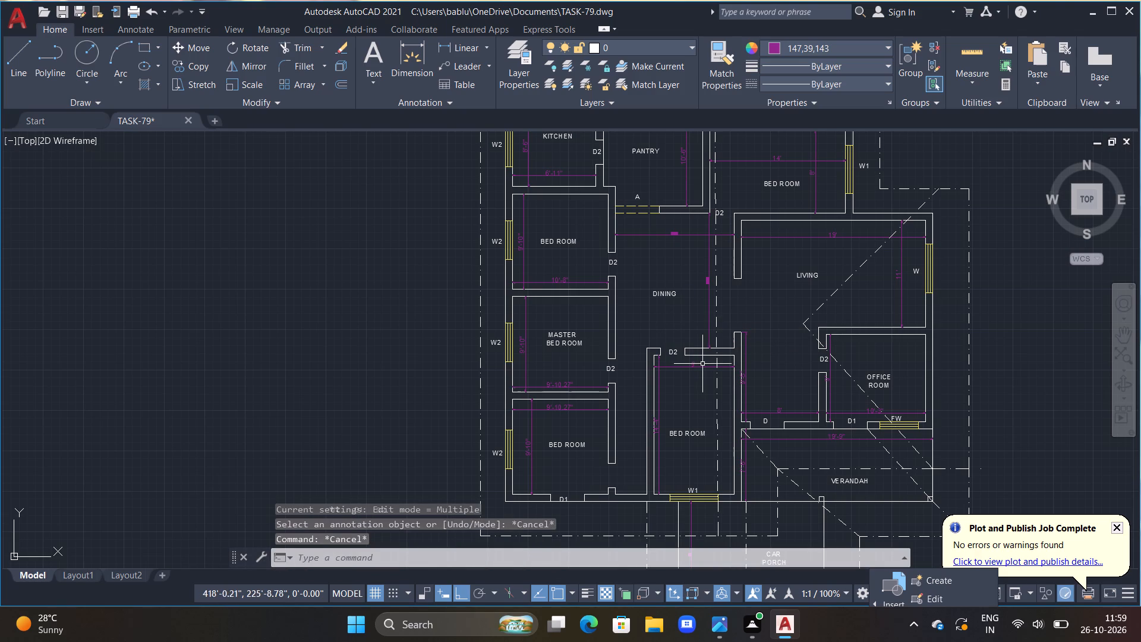
Delete the three spare tags W2, D1 and D2 lying outside the plan to the west.
{"action": "middle_click_drag", "start_coordinate": [768, 385], "coordinate": [721, 356]}
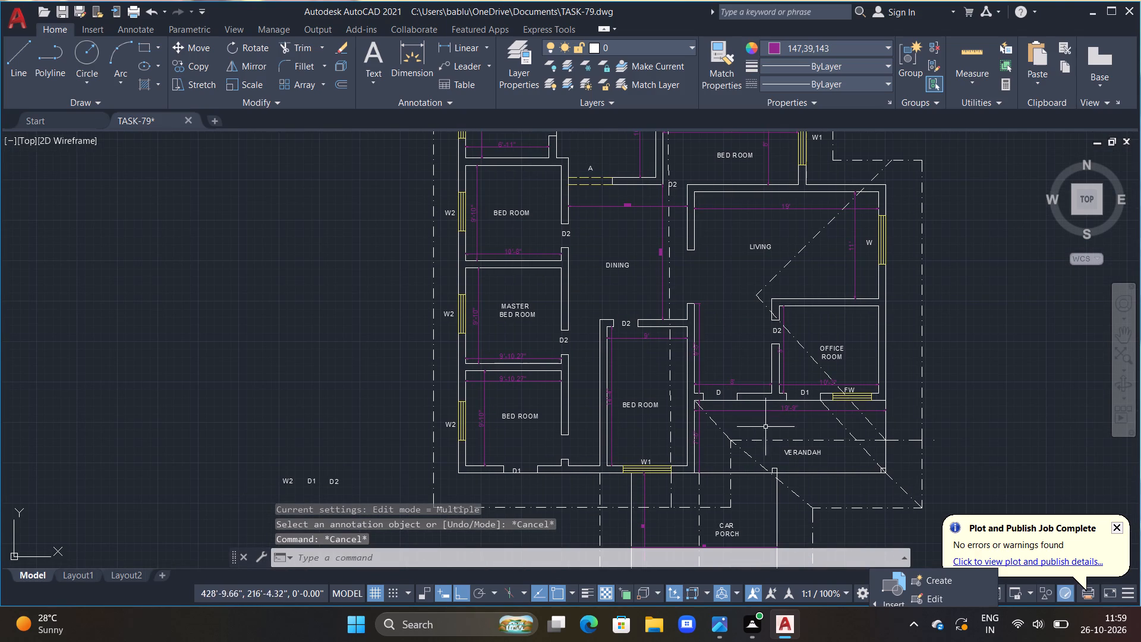
{"action": "middle_click_drag", "start_coordinate": [809, 405], "coordinate": [676, 380]}
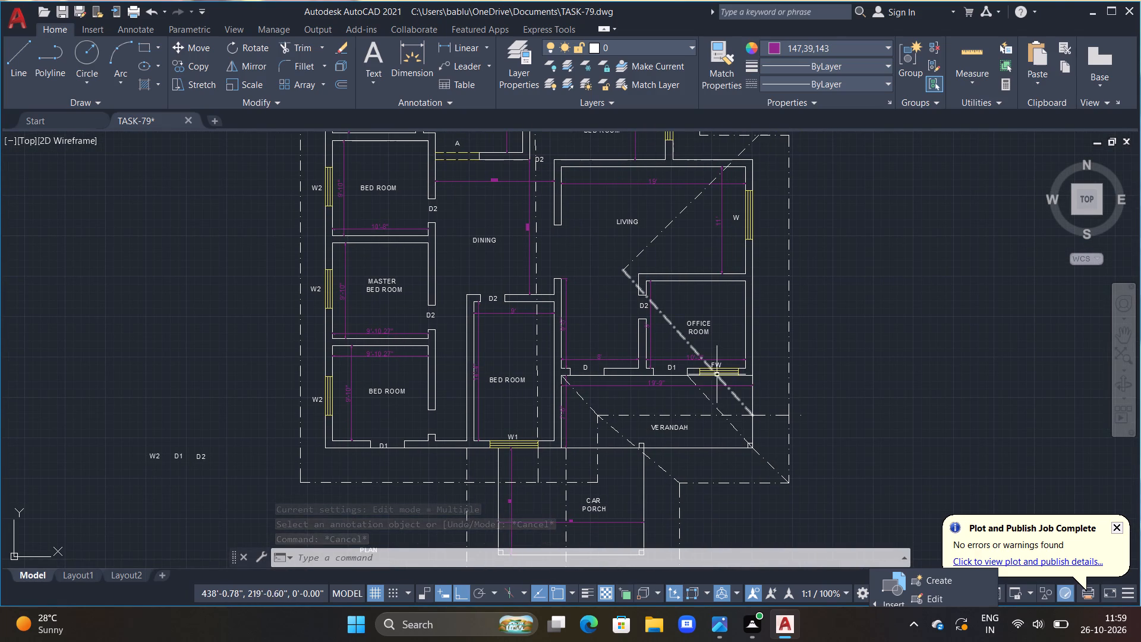
{"action": "middle_click_drag", "start_coordinate": [679, 408], "coordinate": [658, 309]}
{"action": "scroll", "coordinate": [655, 341], "scroll_direction": "down", "scroll_amount": 1}
{"action": "middle_click_drag", "start_coordinate": [542, 250], "coordinate": [632, 357]}
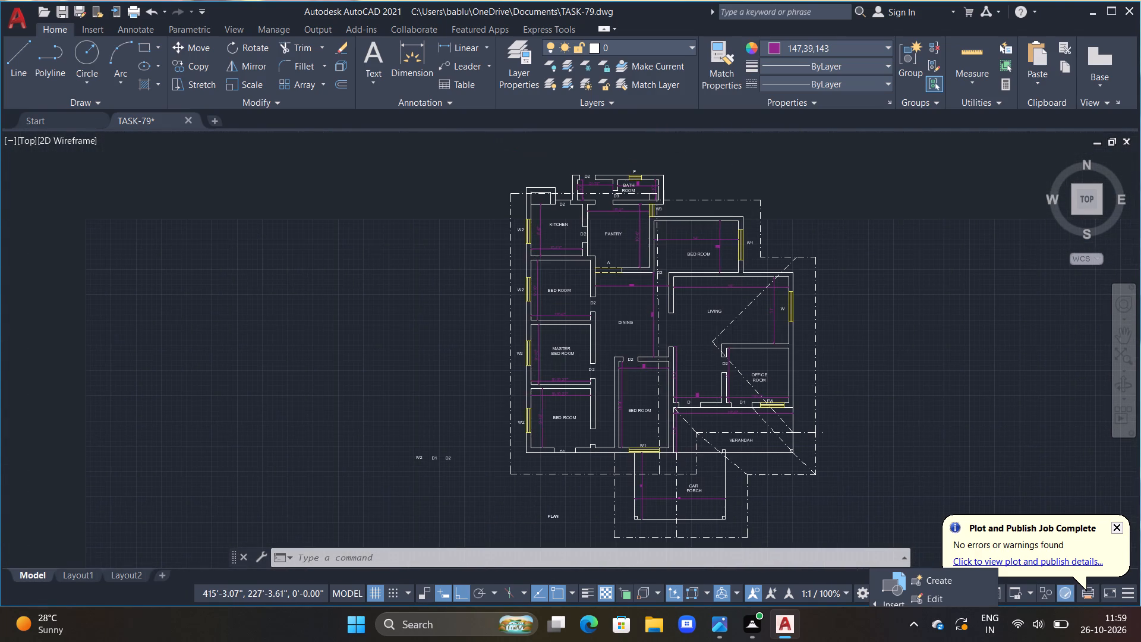
{"action": "middle_click_drag", "start_coordinate": [490, 398], "coordinate": [471, 346]}
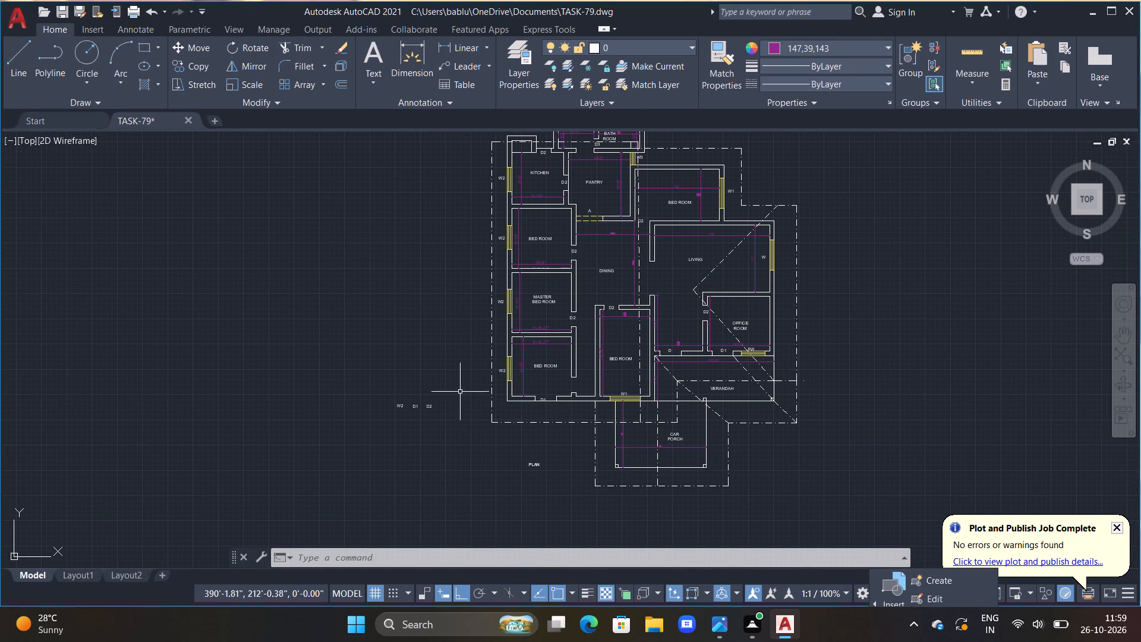
{"action": "left_click_drag", "start_coordinate": [461, 382], "coordinate": [371, 459]}
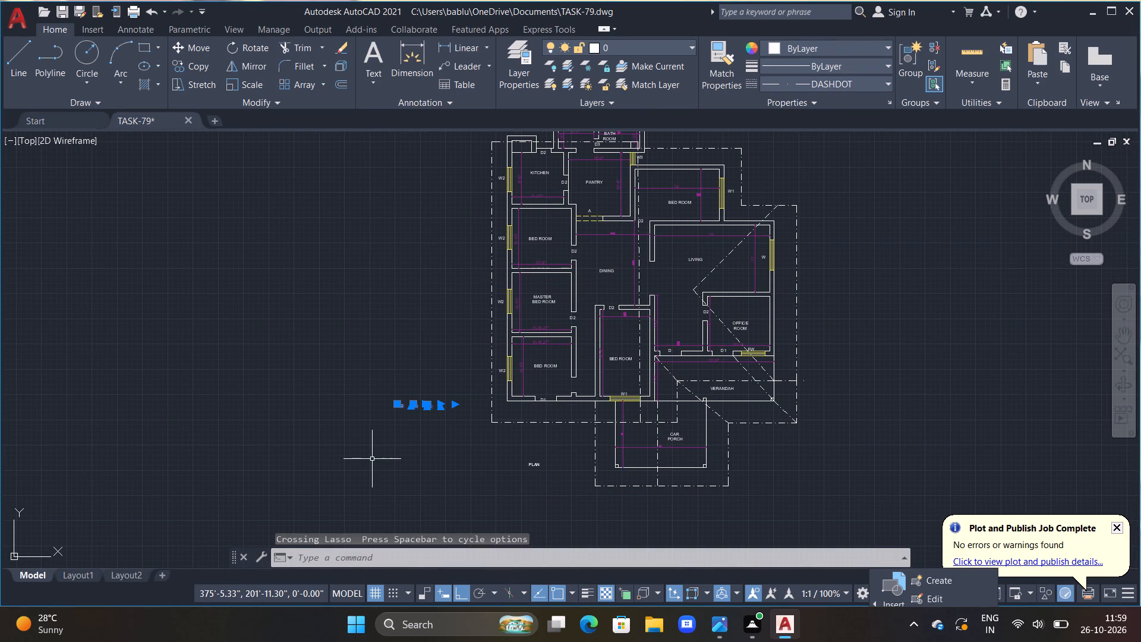
{"action": "key", "text": "Delete"}
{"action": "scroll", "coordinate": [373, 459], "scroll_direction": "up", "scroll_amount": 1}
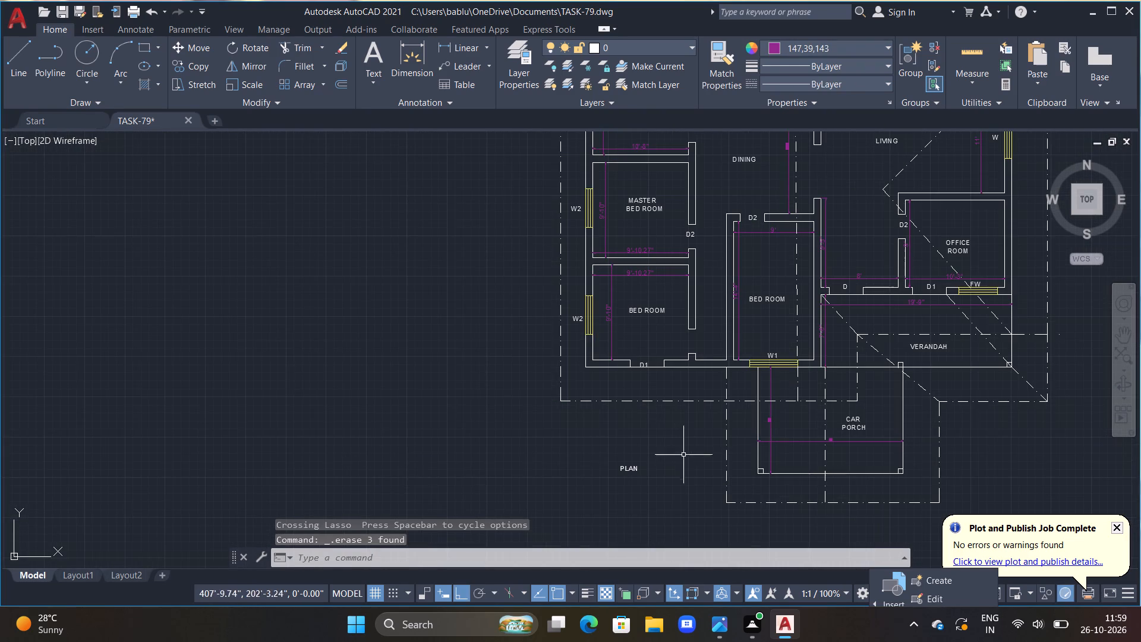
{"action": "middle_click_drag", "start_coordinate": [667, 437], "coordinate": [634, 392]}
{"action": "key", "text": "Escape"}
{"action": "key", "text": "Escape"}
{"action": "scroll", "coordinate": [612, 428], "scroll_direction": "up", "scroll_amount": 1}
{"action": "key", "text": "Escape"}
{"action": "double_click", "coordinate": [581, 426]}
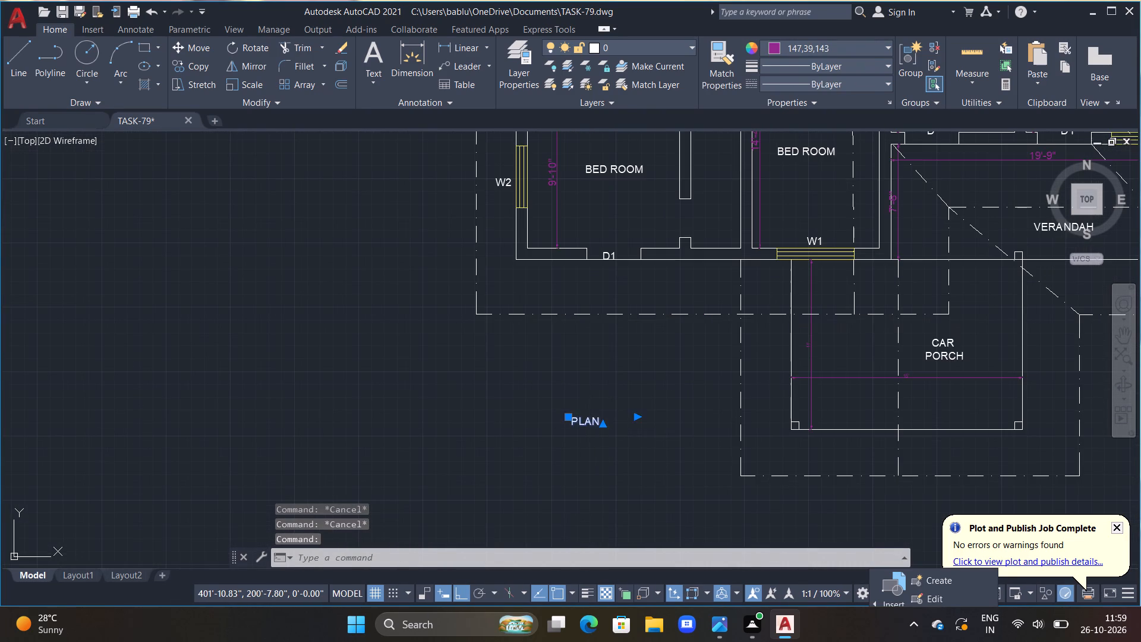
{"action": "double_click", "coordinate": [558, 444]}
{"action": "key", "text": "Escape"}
Pull the duplicate PLAN title north off the identical one beneath it and delete that duplicate.
{"action": "left_click", "coordinate": [574, 424]}
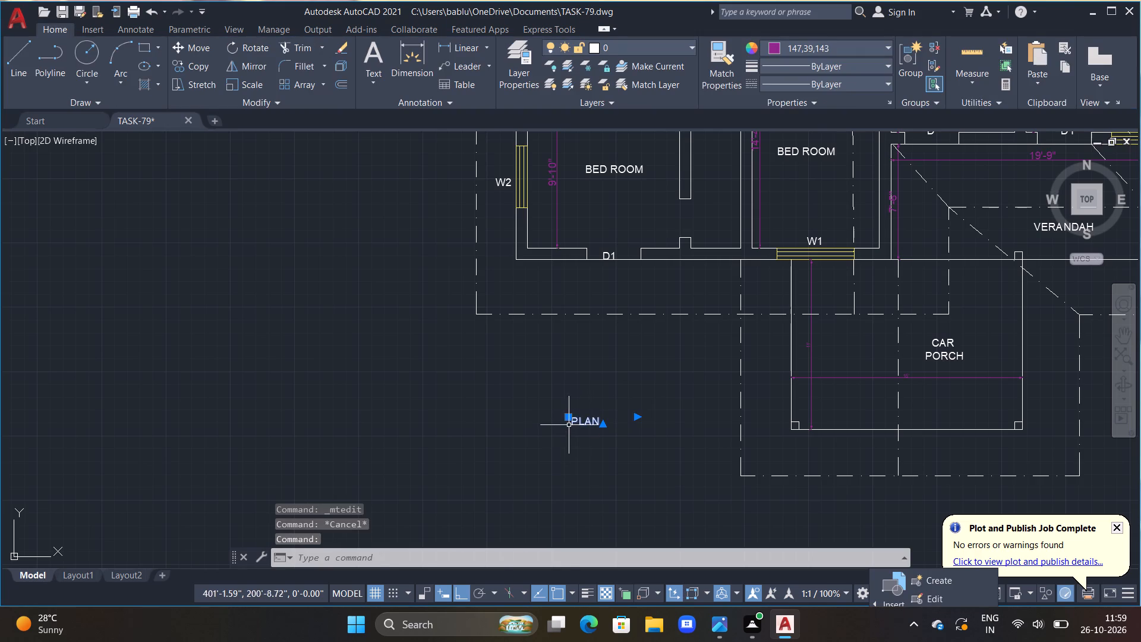
{"action": "left_click_drag", "start_coordinate": [569, 417], "coordinate": [569, 408]}
{"action": "left_click", "coordinate": [576, 378]}
{"action": "key", "text": "Escape"}
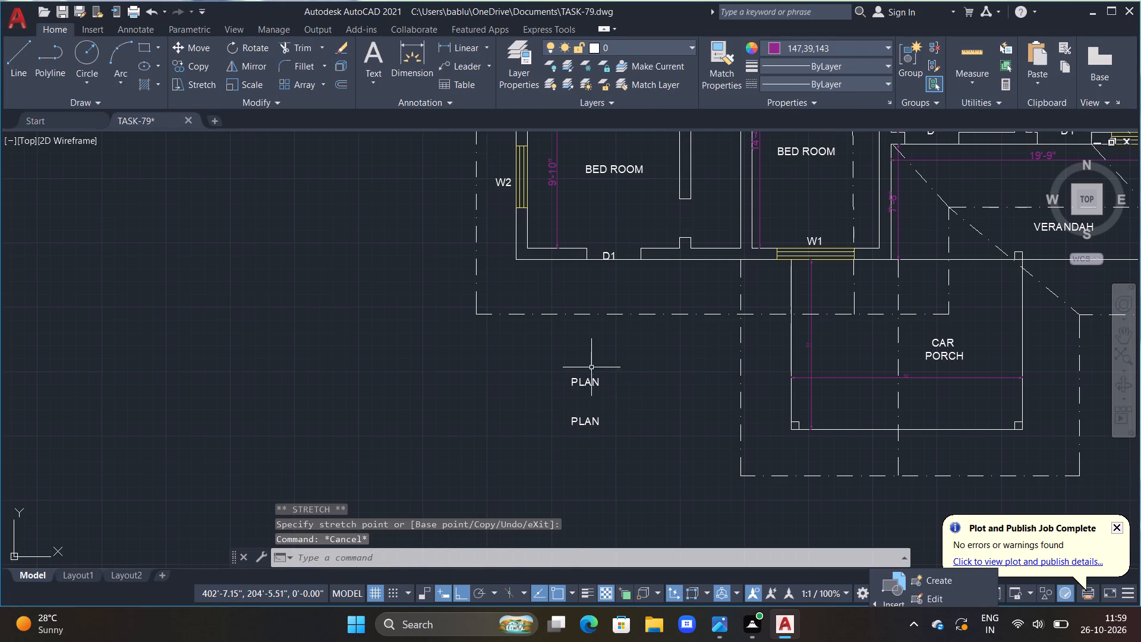
{"action": "left_click_drag", "start_coordinate": [588, 364], "coordinate": [581, 393]}
{"action": "left_click", "coordinate": [579, 394]}
{"action": "key", "text": "Delete"}
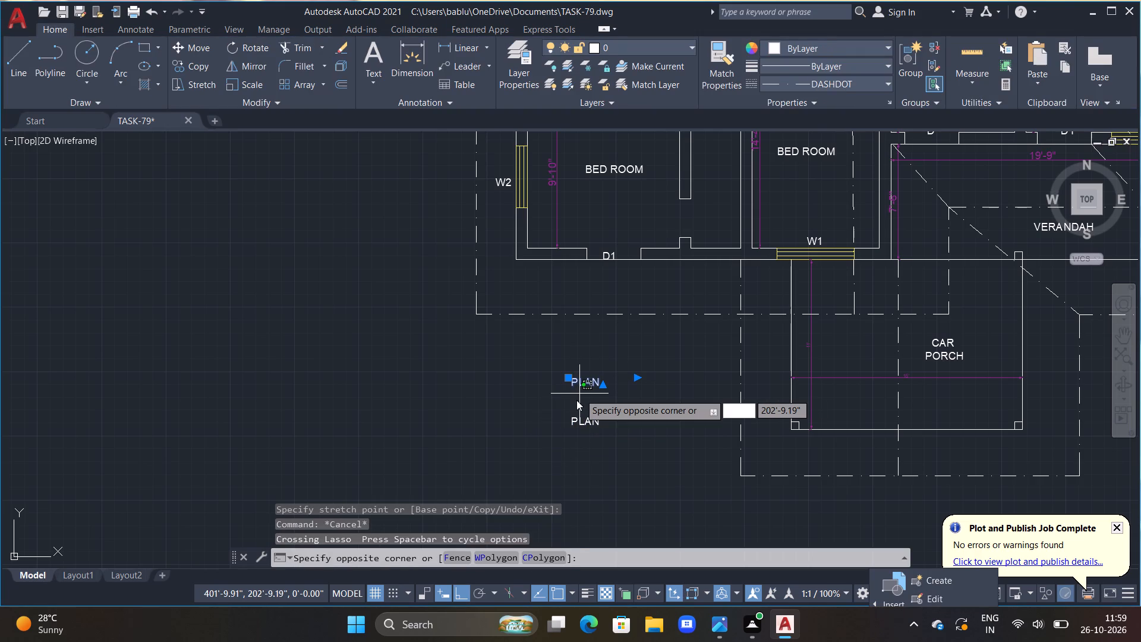
{"action": "key", "text": "Delete"}
{"action": "key", "text": "Escape"}
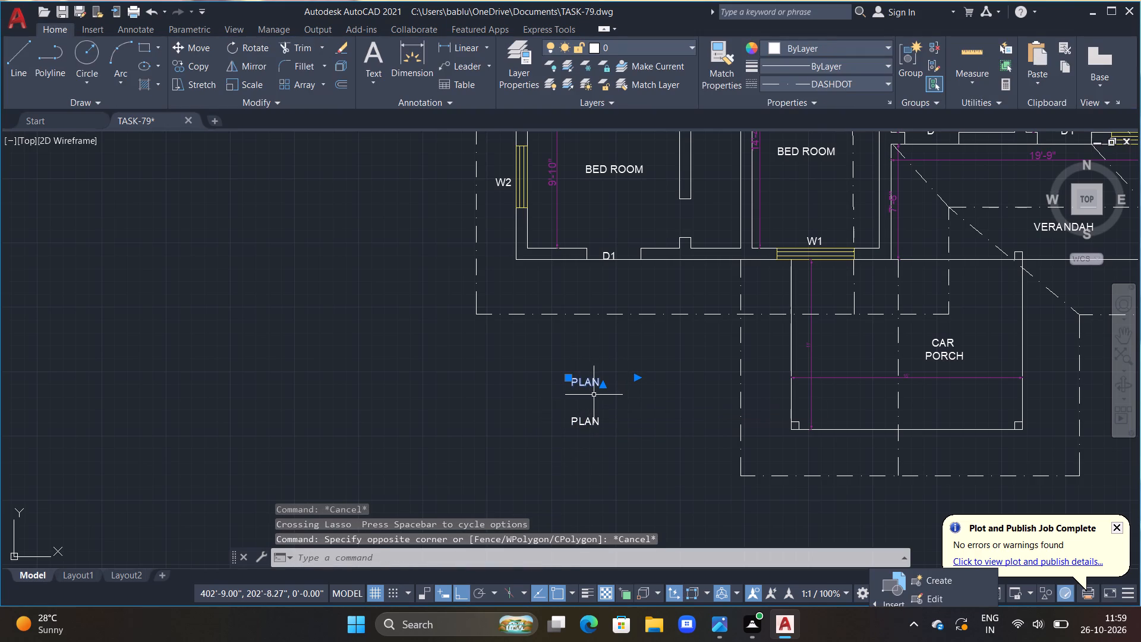
{"action": "key", "text": "Delete"}
Review the whole floor plan, checking the room labels, tags and dimensions from the bath room down to the verandah.
{"action": "scroll", "coordinate": [643, 437], "scroll_direction": "down", "scroll_amount": 3}
{"action": "middle_click_drag", "start_coordinate": [660, 468], "coordinate": [610, 432]}
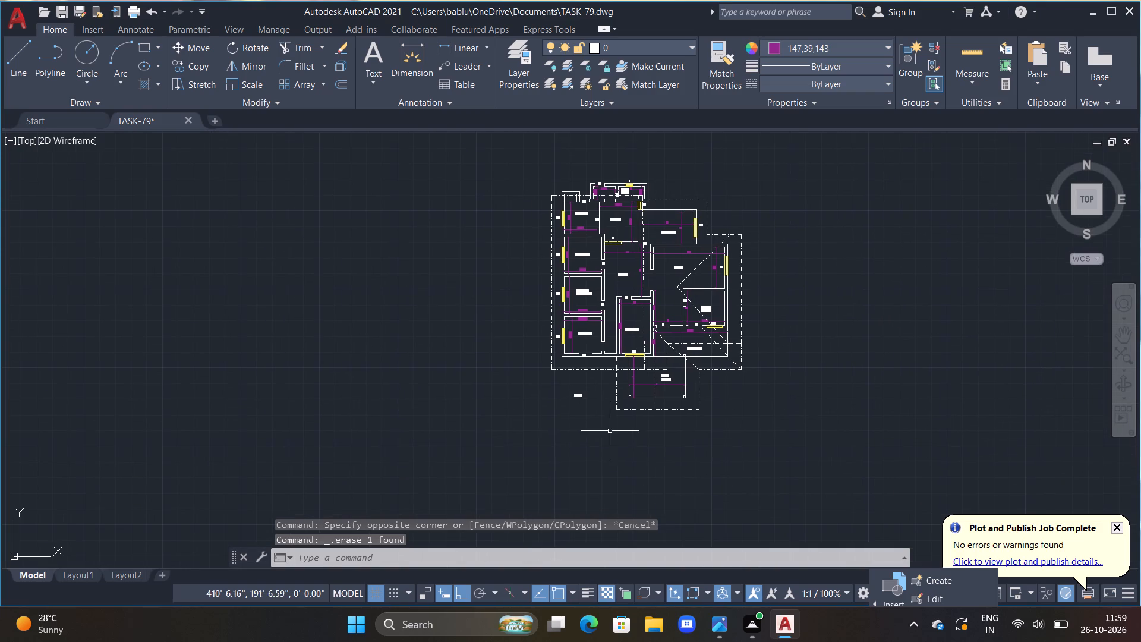
{"action": "middle_click_drag", "start_coordinate": [657, 302], "coordinate": [664, 391]}
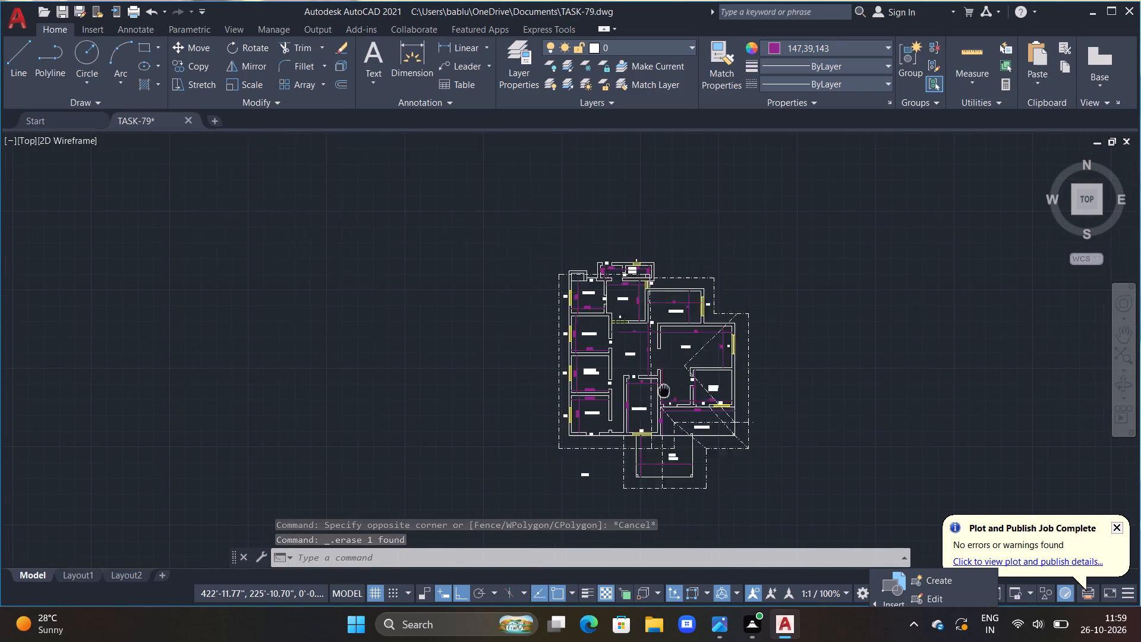
{"action": "middle_click_drag", "start_coordinate": [664, 391], "coordinate": [664, 409]}
{"action": "scroll", "coordinate": [655, 373], "scroll_direction": "up", "scroll_amount": 1}
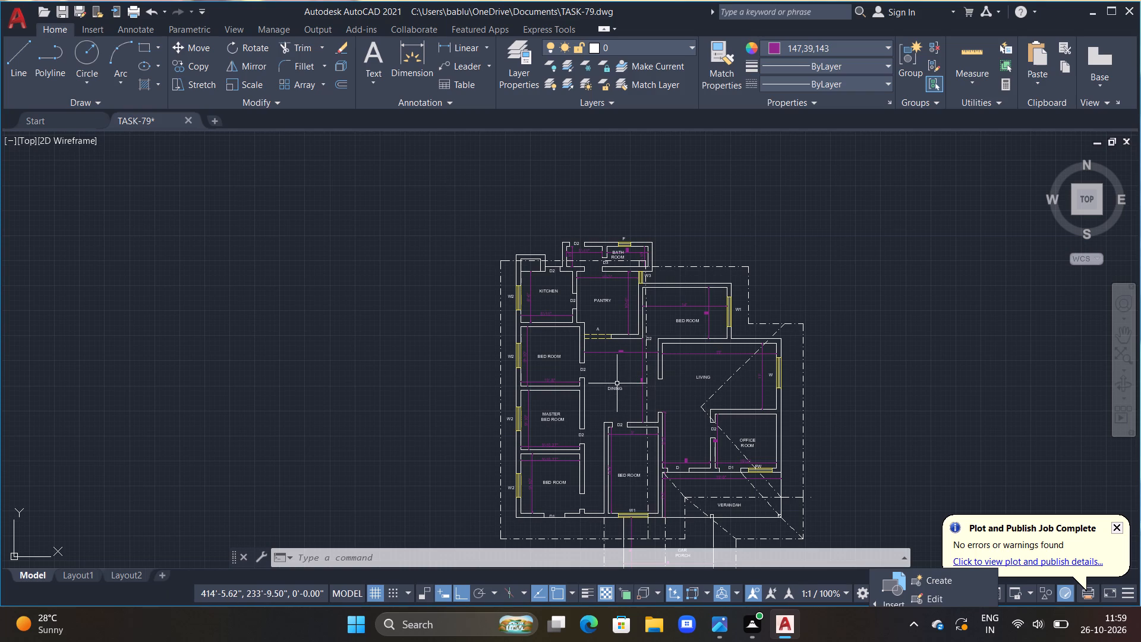
{"action": "middle_click_drag", "start_coordinate": [617, 383], "coordinate": [546, 329]}
{"action": "scroll", "coordinate": [550, 290], "scroll_direction": "up", "scroll_amount": 1}
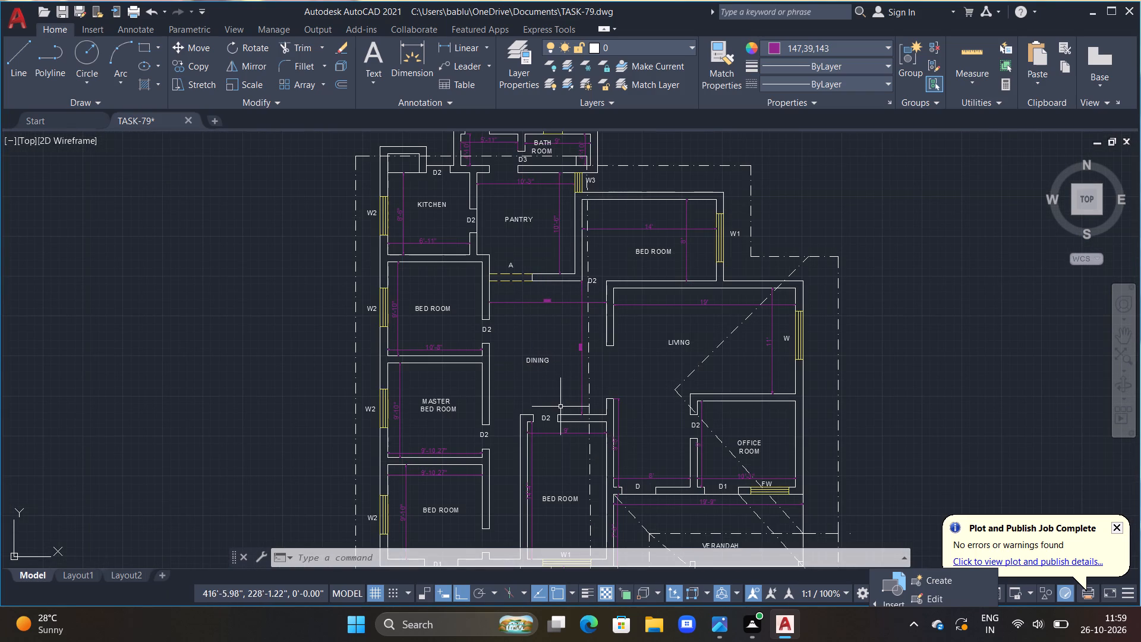
{"action": "middle_click_drag", "start_coordinate": [560, 407], "coordinate": [526, 304]}
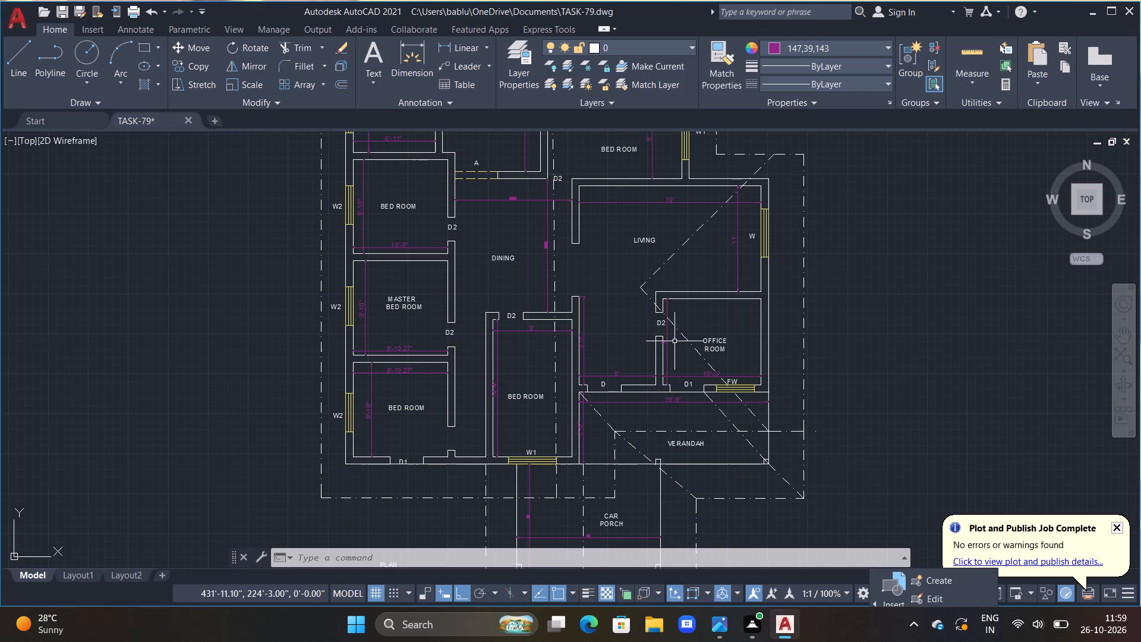
Shift the vertical dimension north of door D slightly east so its text clears the wall shared with BED ROOM.
{"action": "scroll", "coordinate": [669, 348], "scroll_direction": "up", "scroll_amount": 2}
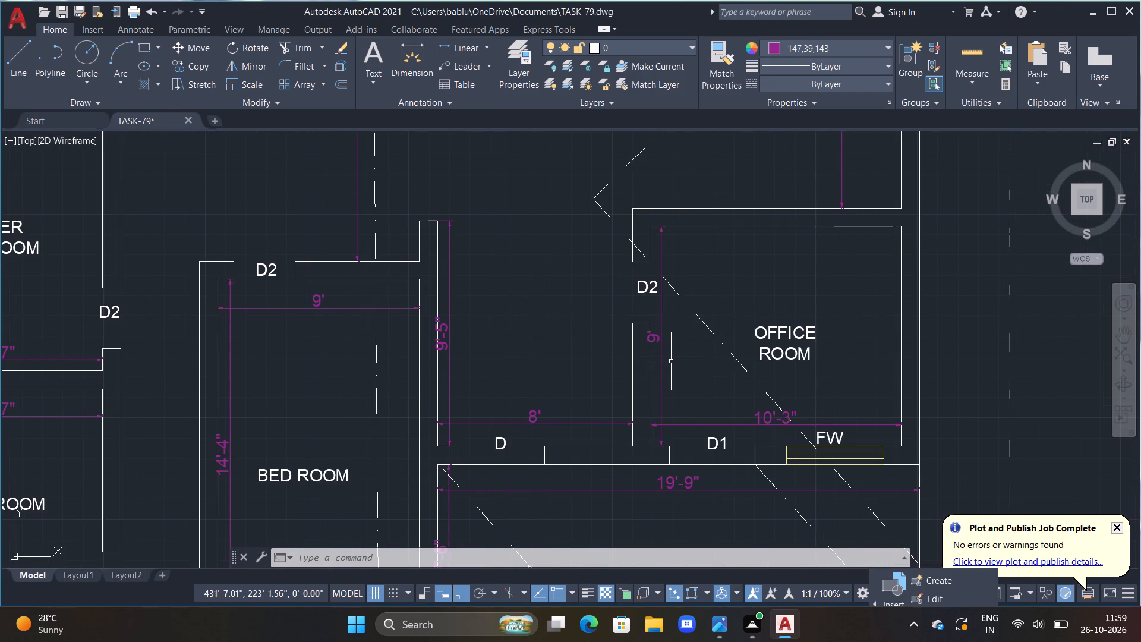
{"action": "left_click", "coordinate": [448, 342]}
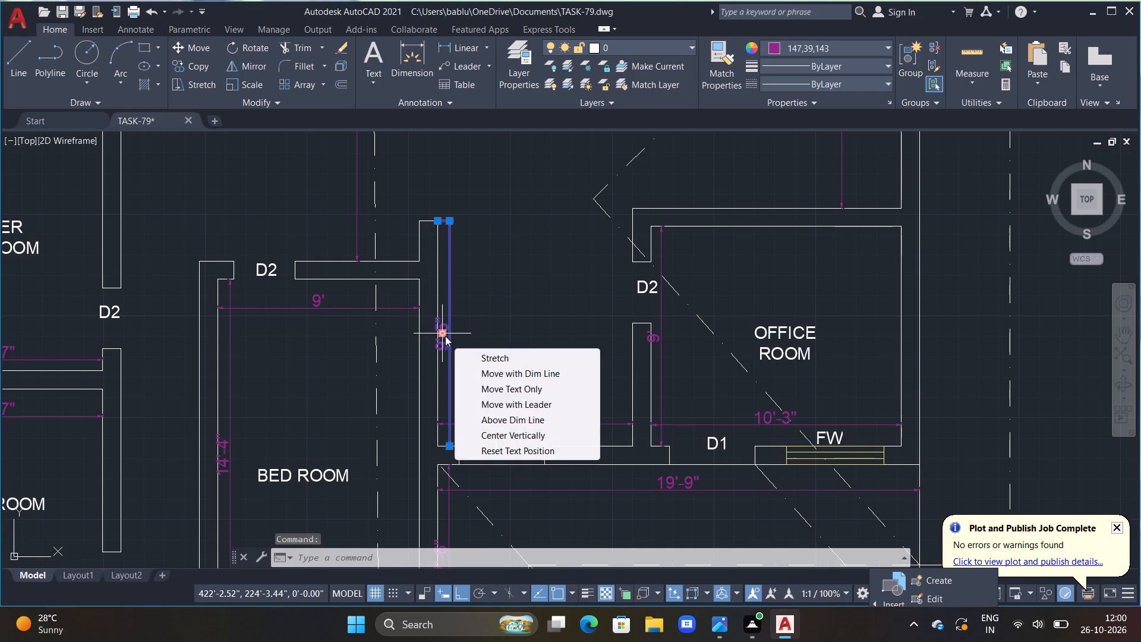
{"action": "double_click", "coordinate": [445, 336]}
{"action": "left_click", "coordinate": [474, 340]}
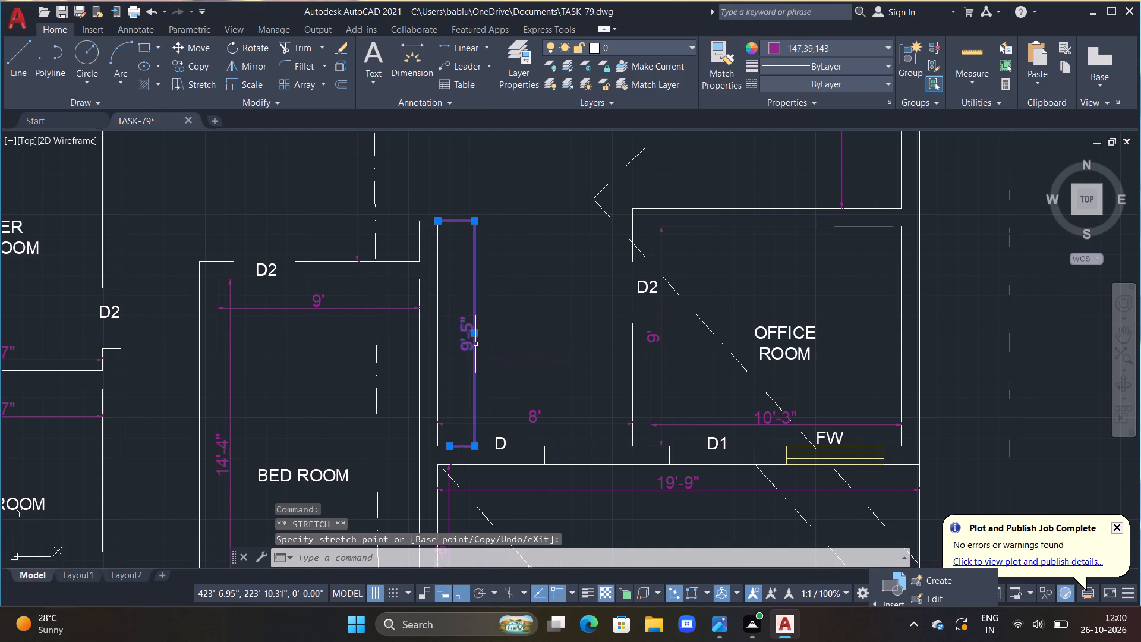
{"action": "key", "text": "Escape"}
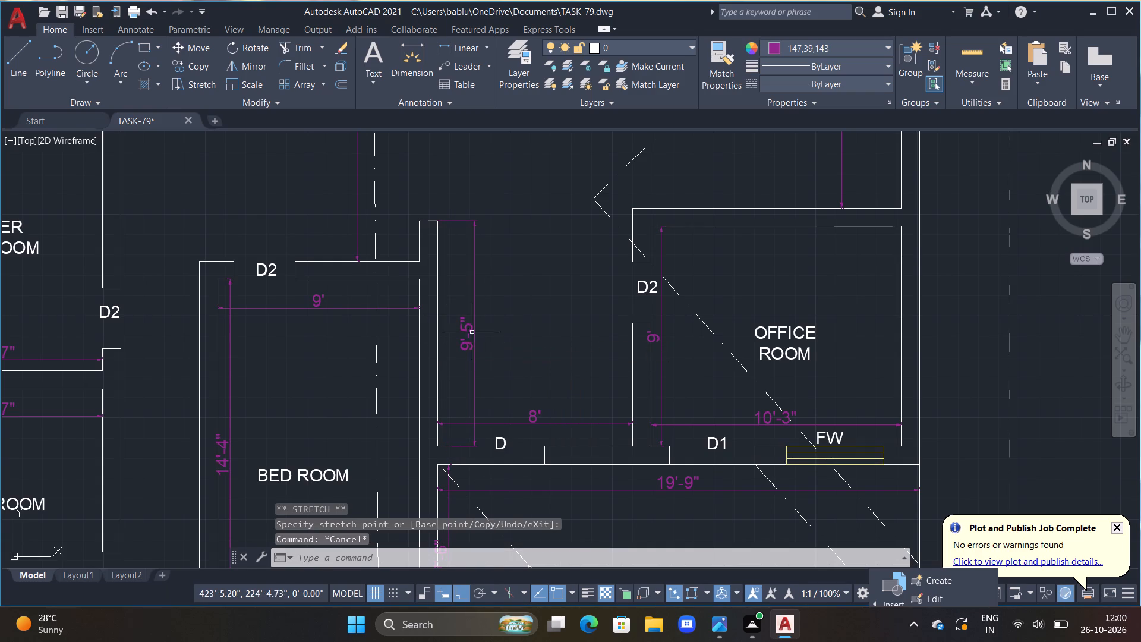
{"action": "scroll", "coordinate": [483, 369], "scroll_direction": "down", "scroll_amount": 1}
{"action": "key", "text": "Escape"}
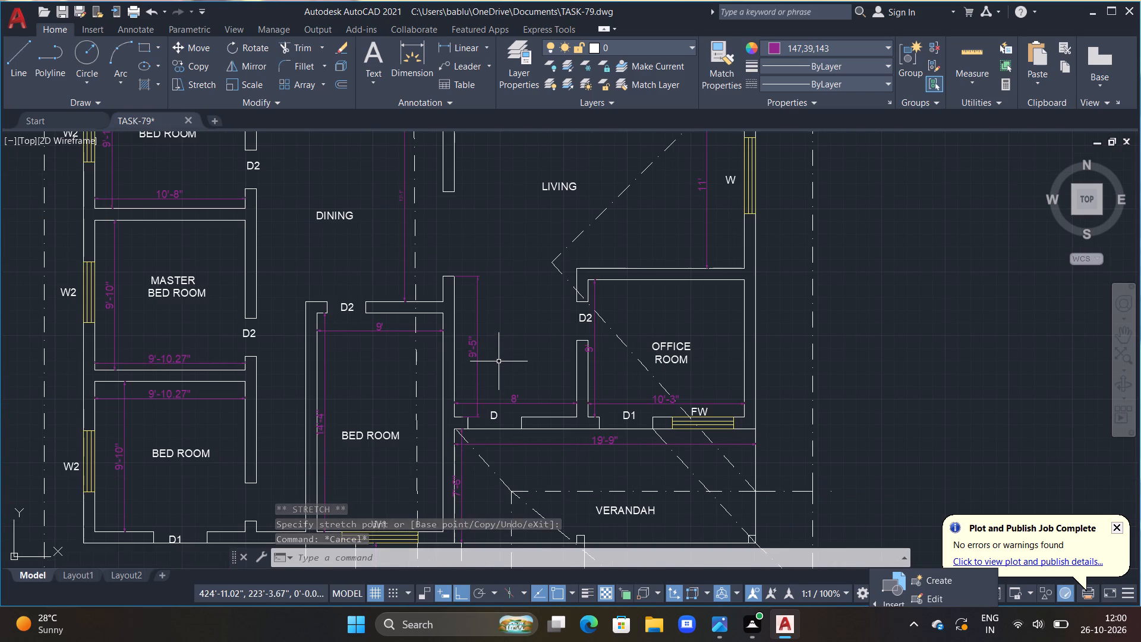
{"action": "scroll", "coordinate": [478, 407], "scroll_direction": "up", "scroll_amount": 2}
{"action": "scroll", "coordinate": [480, 401], "scroll_direction": "down", "scroll_amount": 1}
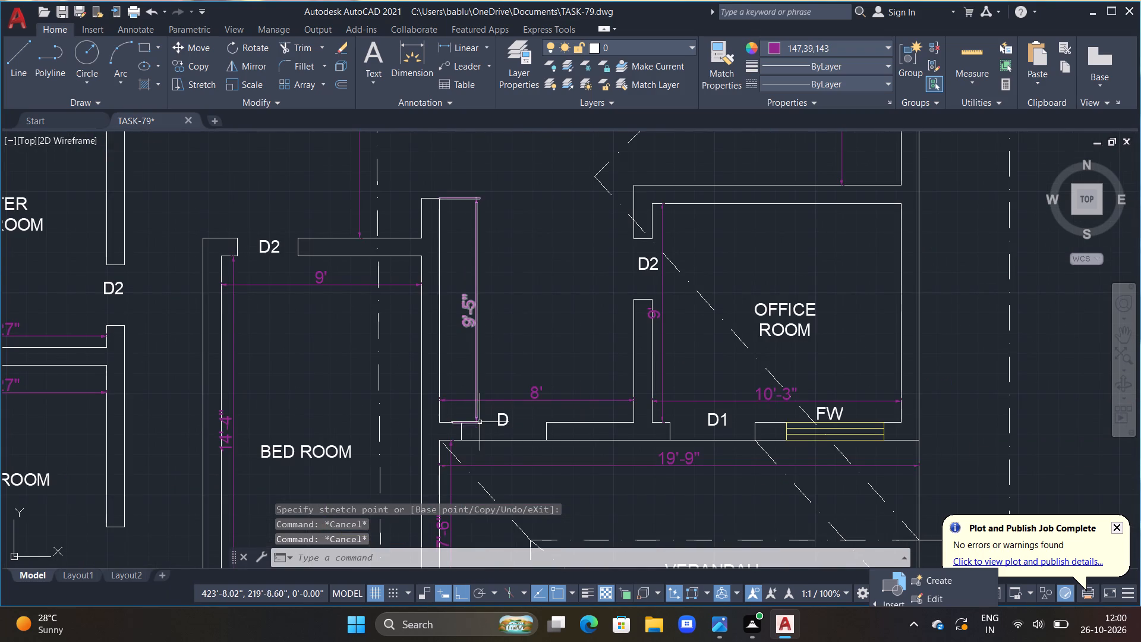
{"action": "left_click", "coordinate": [478, 423]}
{"action": "left_click", "coordinate": [478, 423]}
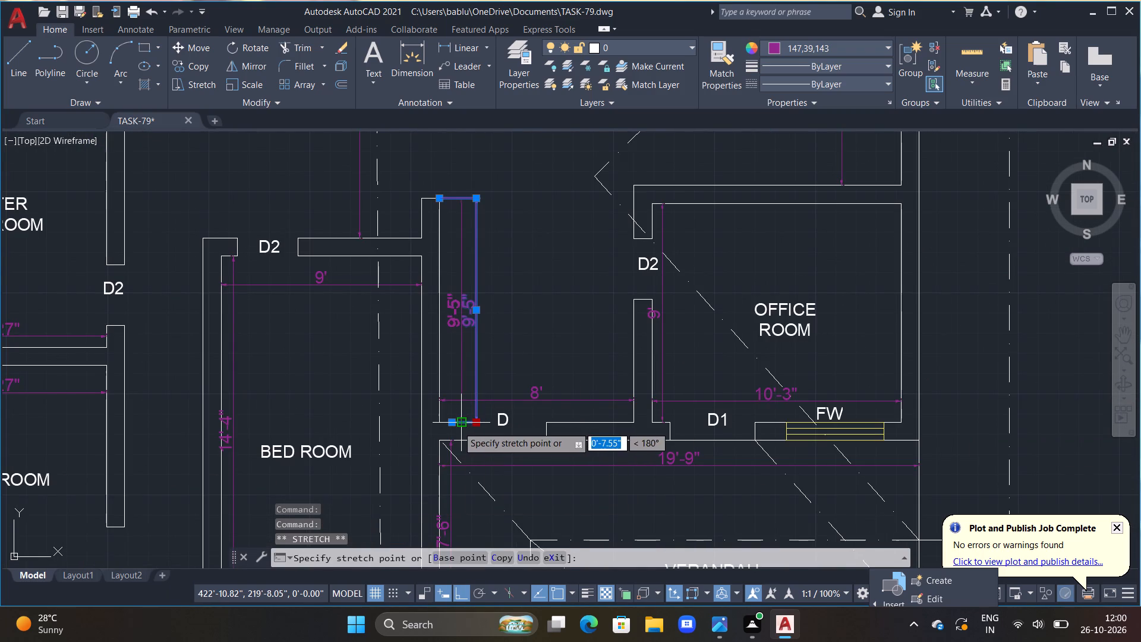
{"action": "left_click", "coordinate": [458, 426]}
{"action": "key", "text": "Escape"}
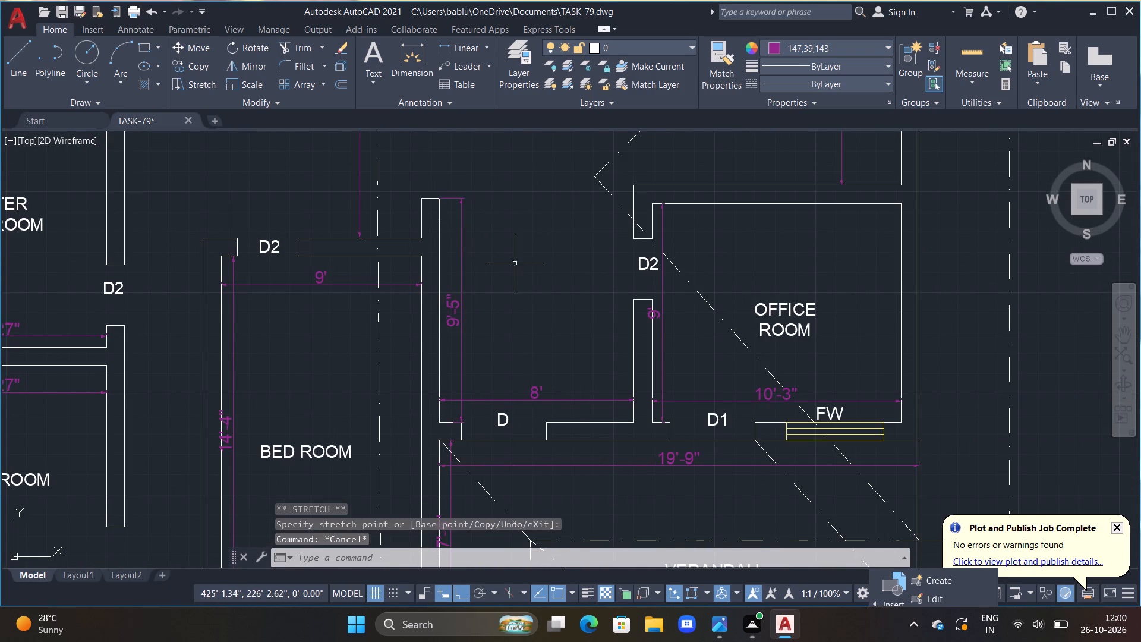
Review the whole floor plan, checking labels, tags and dimensions from the car porch up to the bath room.
{"action": "scroll", "coordinate": [515, 269], "scroll_direction": "down", "scroll_amount": 2}
{"action": "scroll", "coordinate": [540, 341], "scroll_direction": "down", "scroll_amount": 2}
{"action": "middle_click_drag", "start_coordinate": [522, 358], "coordinate": [678, 395]}
{"action": "scroll", "coordinate": [618, 433], "scroll_direction": "up", "scroll_amount": 1}
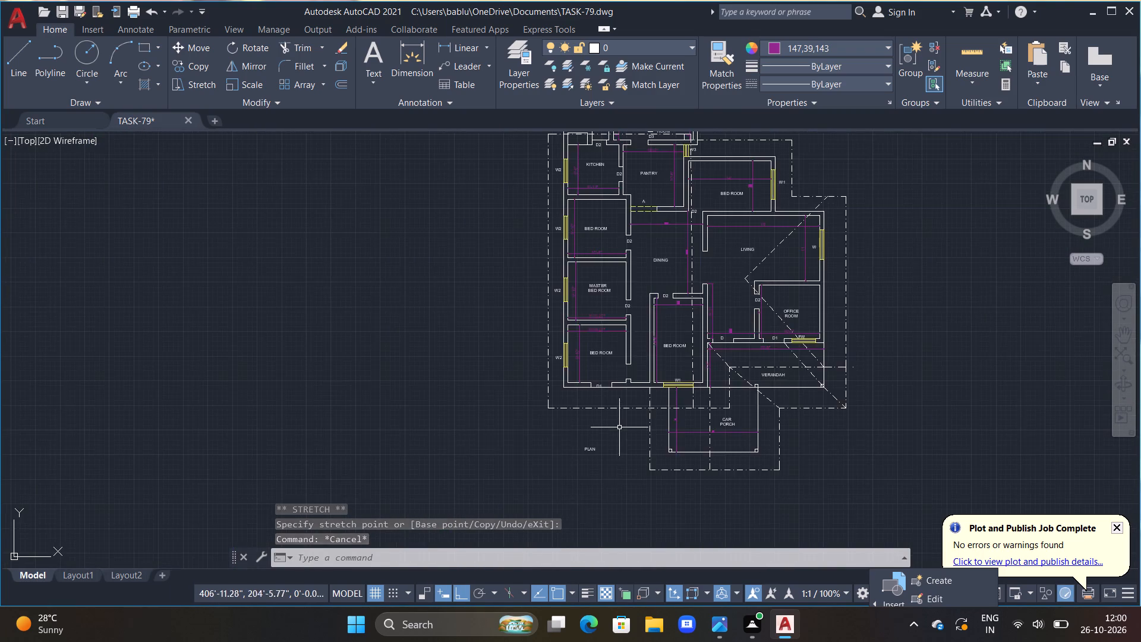
{"action": "scroll", "coordinate": [619, 427], "scroll_direction": "up", "scroll_amount": 1}
{"action": "middle_click_drag", "start_coordinate": [621, 419], "coordinate": [565, 411]}
{"action": "key", "text": "Escape"}
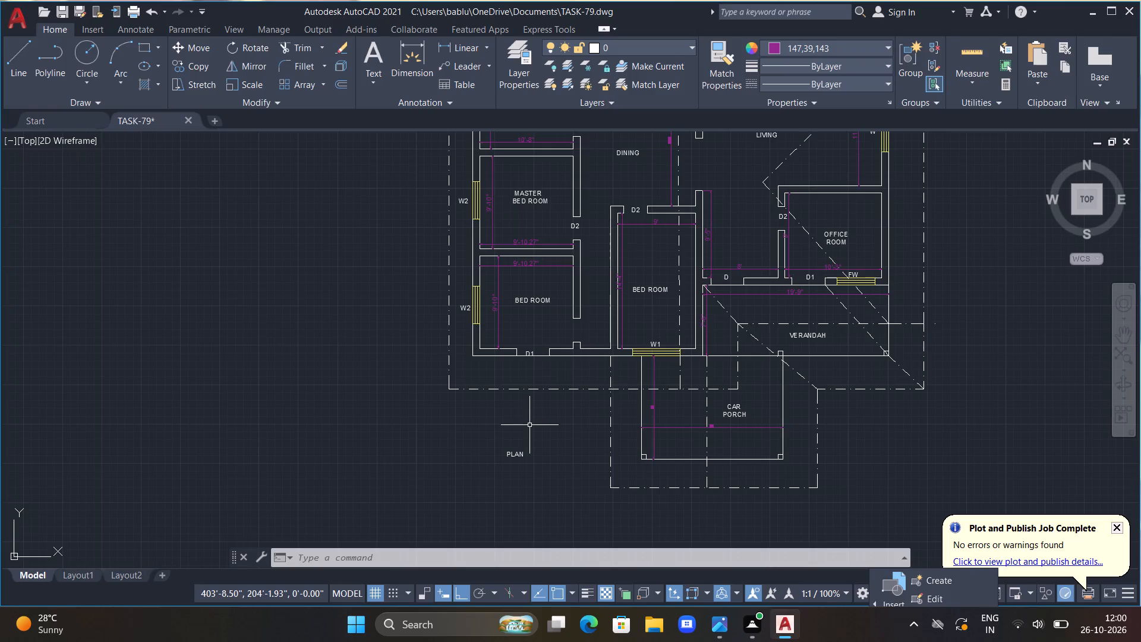
{"action": "middle_click_drag", "start_coordinate": [649, 303], "coordinate": [582, 423]}
{"action": "scroll", "coordinate": [566, 395], "scroll_direction": "up", "scroll_amount": 3}
{"action": "scroll", "coordinate": [561, 404], "scroll_direction": "down", "scroll_amount": 1}
{"action": "middle_click_drag", "start_coordinate": [672, 241], "coordinate": [612, 288]}
{"action": "middle_click_drag", "start_coordinate": [739, 253], "coordinate": [643, 328]}
{"action": "middle_click_drag", "start_coordinate": [747, 248], "coordinate": [596, 373]}
{"action": "scroll", "coordinate": [643, 288], "scroll_direction": "down", "scroll_amount": 2}
{"action": "middle_click_drag", "start_coordinate": [599, 207], "coordinate": [669, 318]}
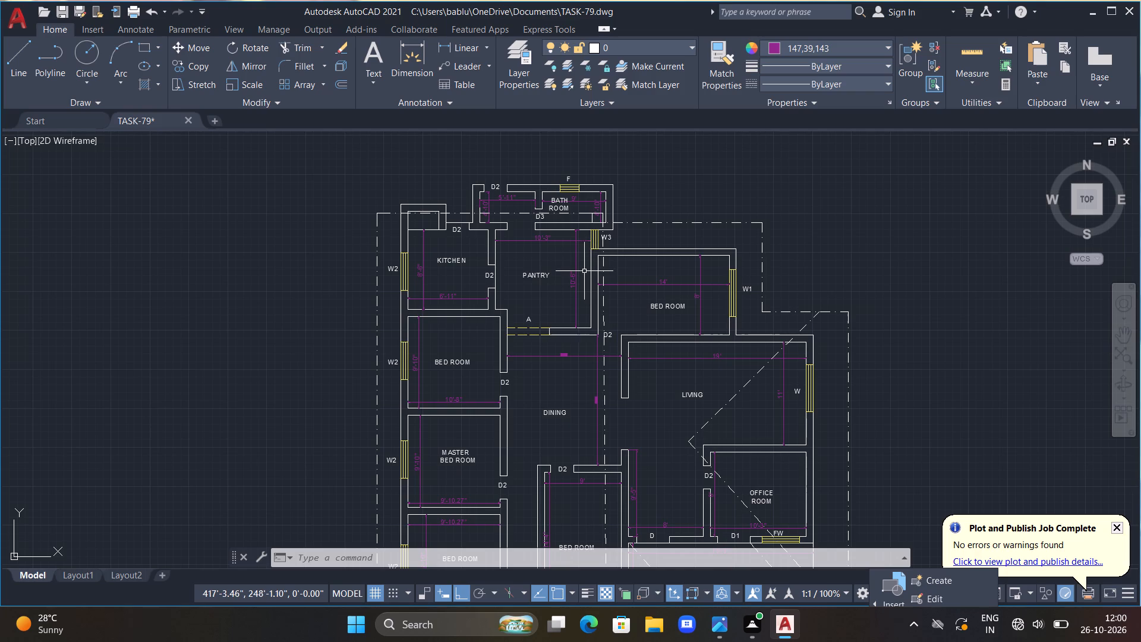
{"action": "middle_click_drag", "start_coordinate": [531, 300], "coordinate": [598, 301]}
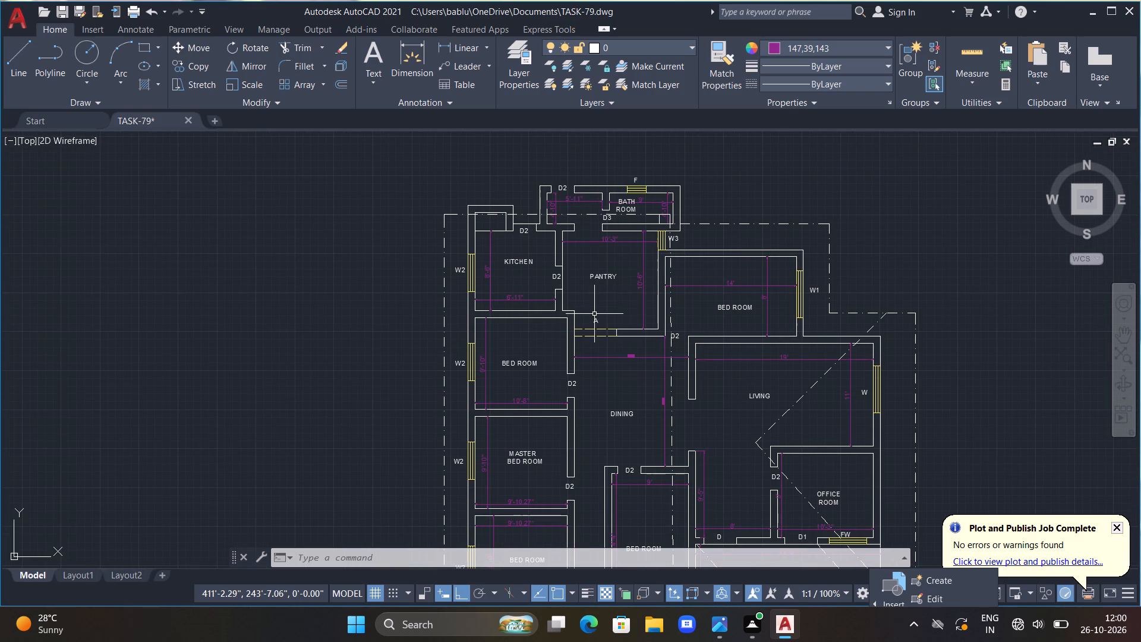
{"action": "middle_click_drag", "start_coordinate": [577, 310], "coordinate": [573, 358]}
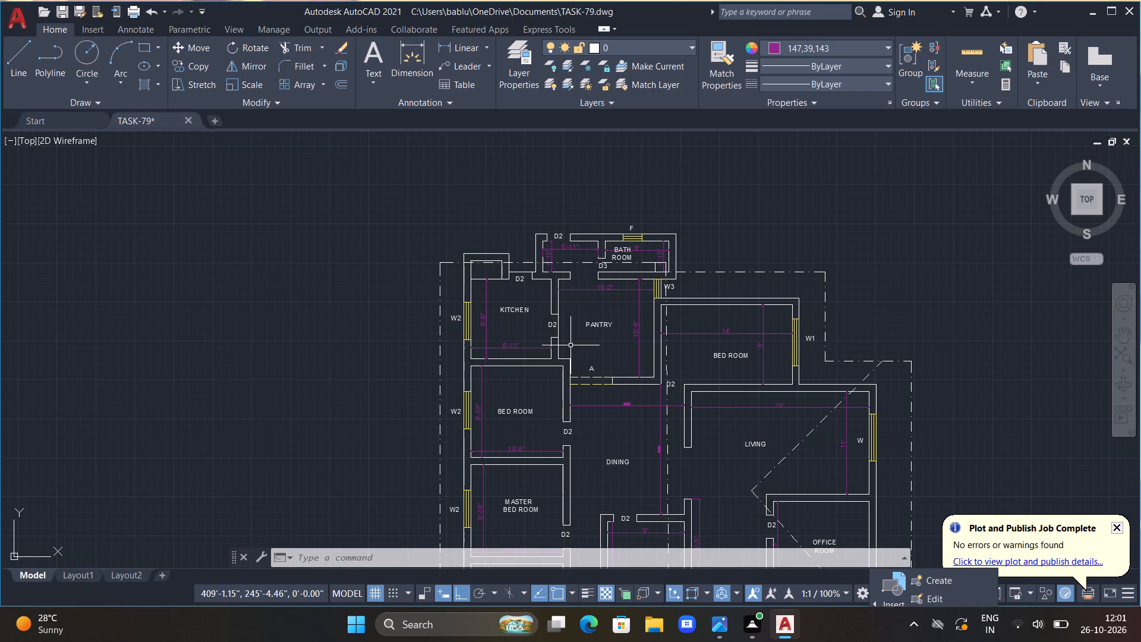
{"action": "middle_click_drag", "start_coordinate": [556, 318], "coordinate": [535, 266]}
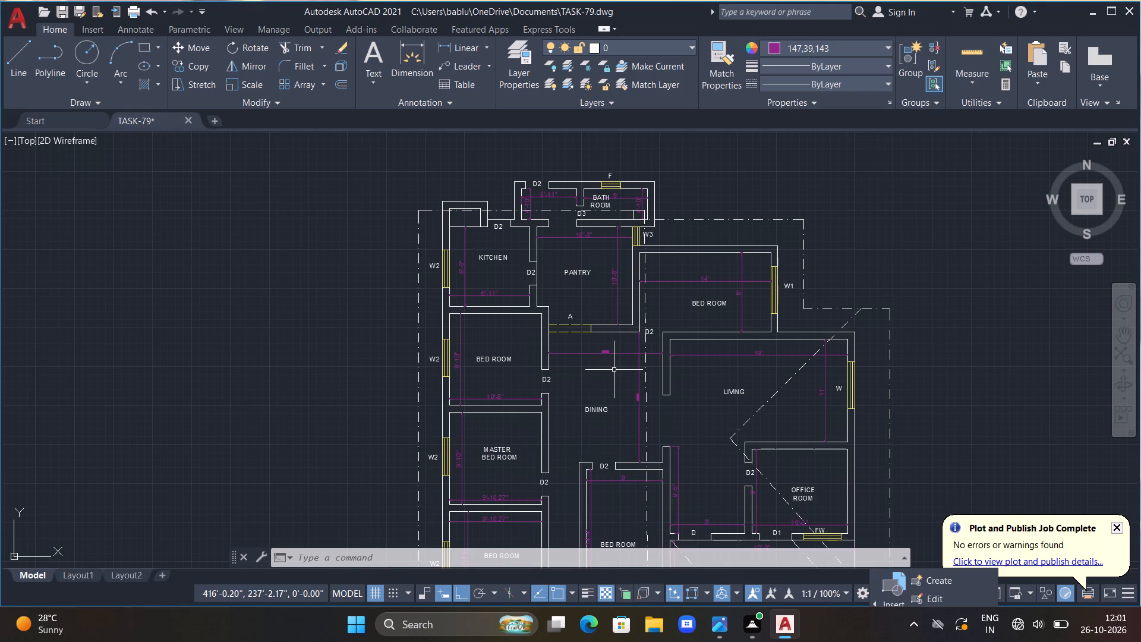
{"action": "key", "text": "Escape"}
{"action": "middle_click_drag", "start_coordinate": [660, 272], "coordinate": [537, 313]}
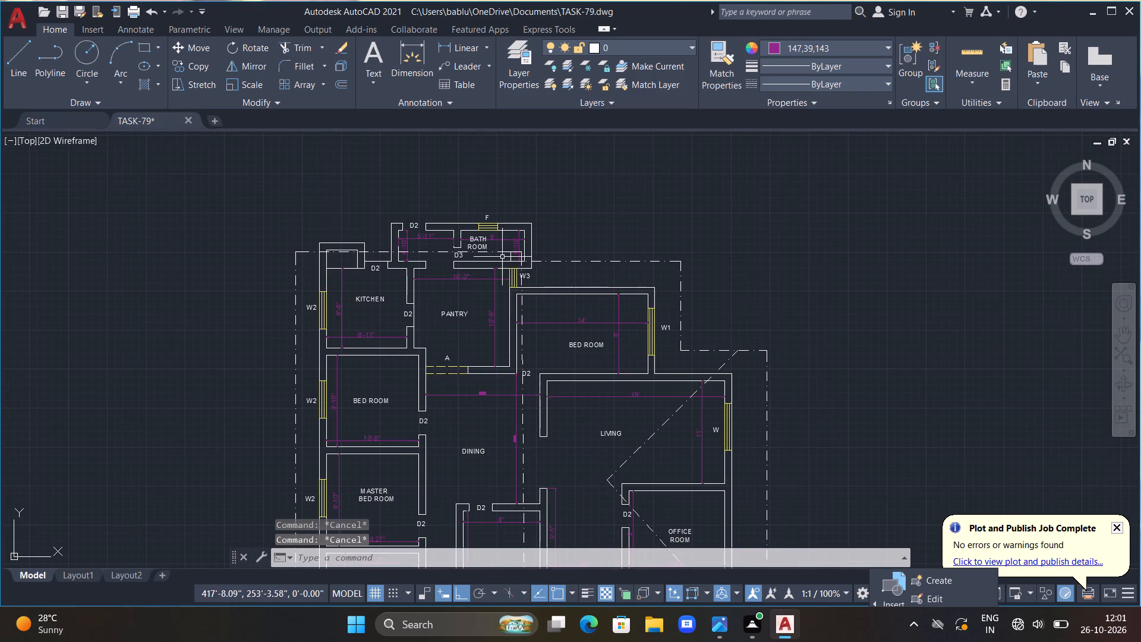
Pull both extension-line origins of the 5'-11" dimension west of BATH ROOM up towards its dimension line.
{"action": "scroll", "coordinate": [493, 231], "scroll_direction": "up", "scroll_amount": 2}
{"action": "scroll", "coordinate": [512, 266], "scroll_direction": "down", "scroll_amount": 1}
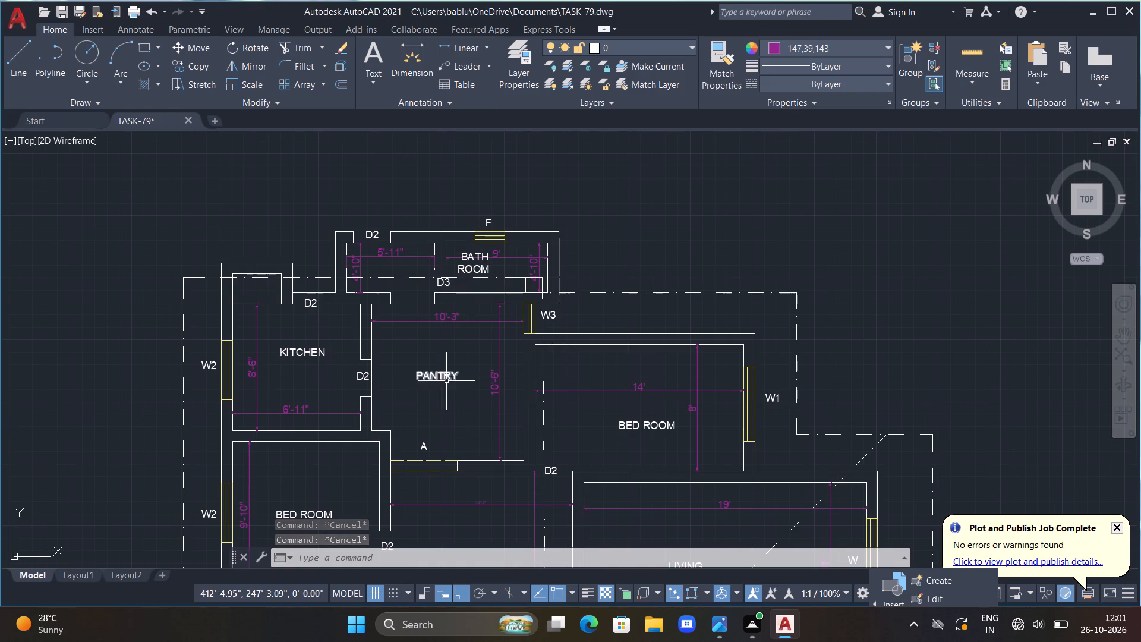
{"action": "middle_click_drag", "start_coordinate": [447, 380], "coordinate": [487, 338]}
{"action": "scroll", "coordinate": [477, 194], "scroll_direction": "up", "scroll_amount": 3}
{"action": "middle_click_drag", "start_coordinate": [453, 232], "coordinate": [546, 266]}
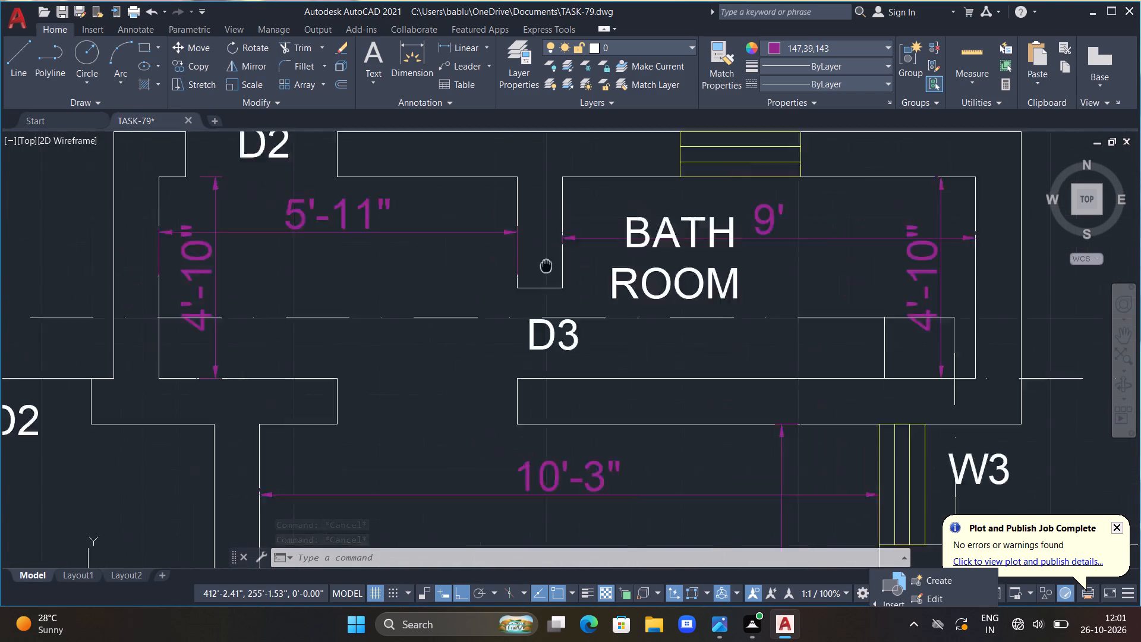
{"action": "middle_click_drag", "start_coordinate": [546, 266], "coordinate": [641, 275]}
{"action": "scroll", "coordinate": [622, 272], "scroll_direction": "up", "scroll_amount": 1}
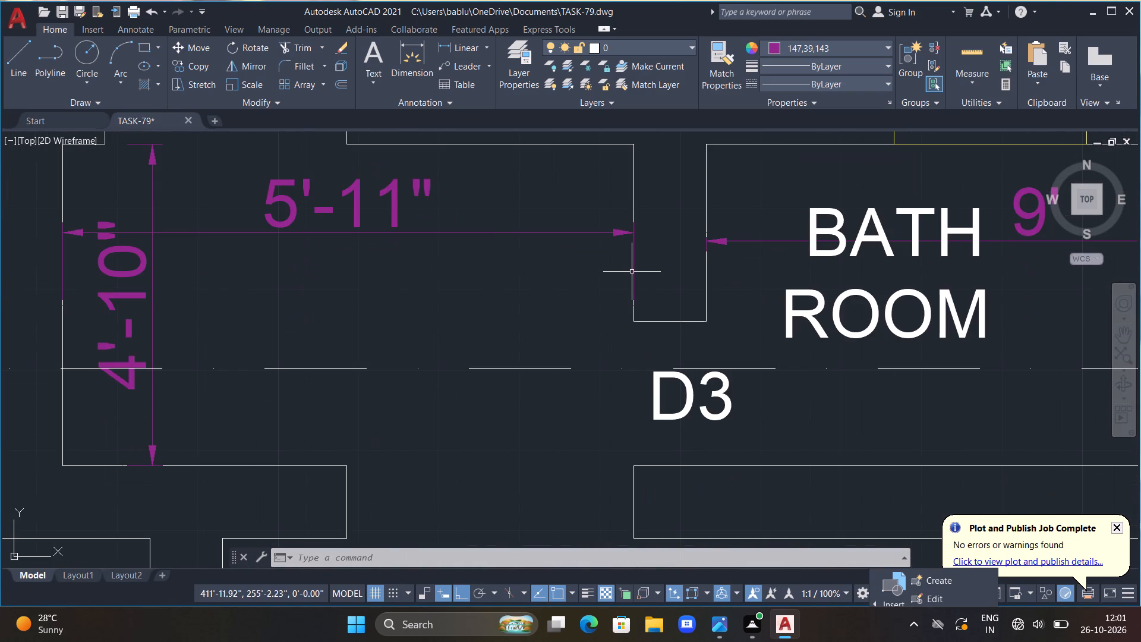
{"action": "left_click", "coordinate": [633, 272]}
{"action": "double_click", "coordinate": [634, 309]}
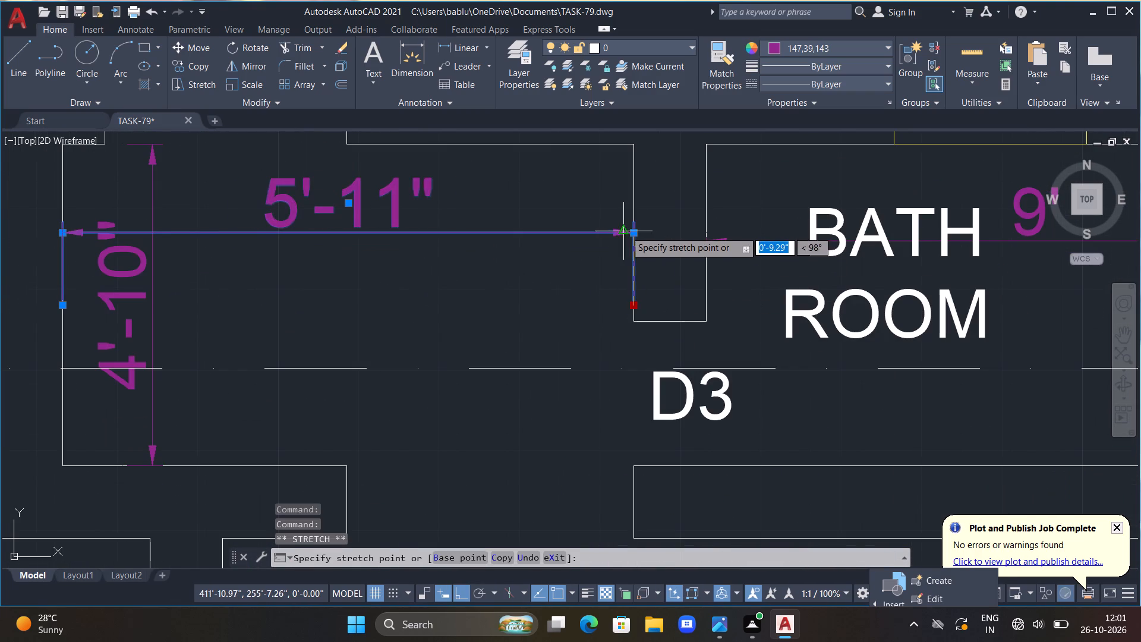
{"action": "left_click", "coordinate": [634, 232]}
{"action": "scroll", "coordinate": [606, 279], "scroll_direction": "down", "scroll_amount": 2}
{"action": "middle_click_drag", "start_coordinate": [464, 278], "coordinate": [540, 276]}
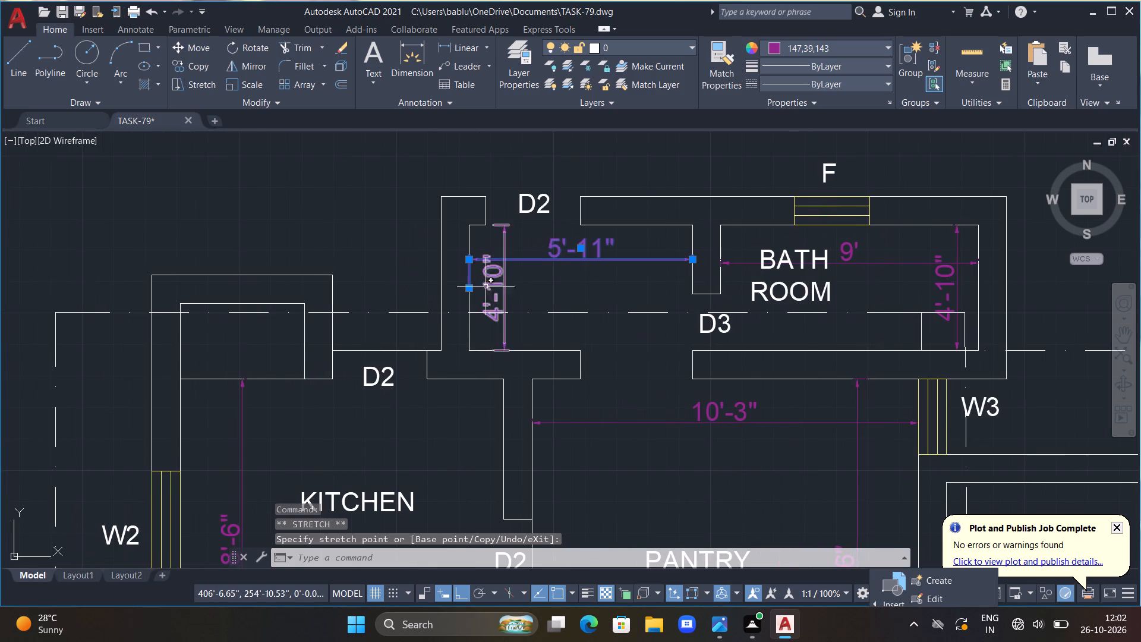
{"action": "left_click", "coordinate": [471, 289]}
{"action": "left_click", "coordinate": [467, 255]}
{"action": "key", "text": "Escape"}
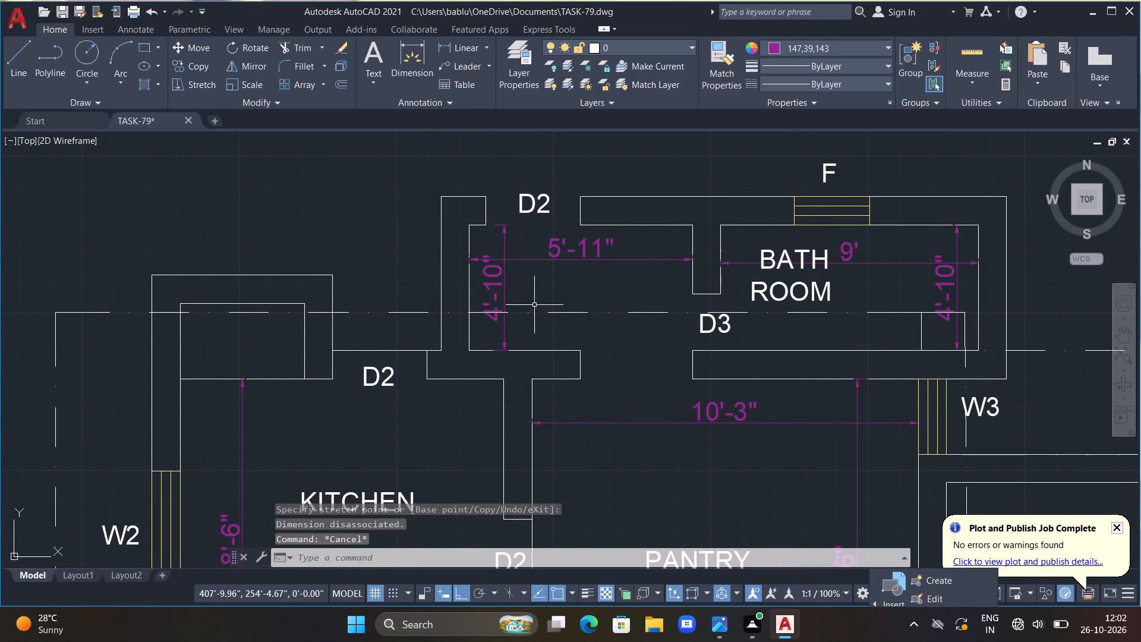
Shift the 5'-11" dimension west of BATH ROOM slightly north, closer to the wall beside door D2.
{"action": "scroll", "coordinate": [587, 323], "scroll_direction": "down", "scroll_amount": 2}
{"action": "middle_click_drag", "start_coordinate": [626, 354], "coordinate": [616, 347]}
{"action": "scroll", "coordinate": [562, 290], "scroll_direction": "up", "scroll_amount": 2}
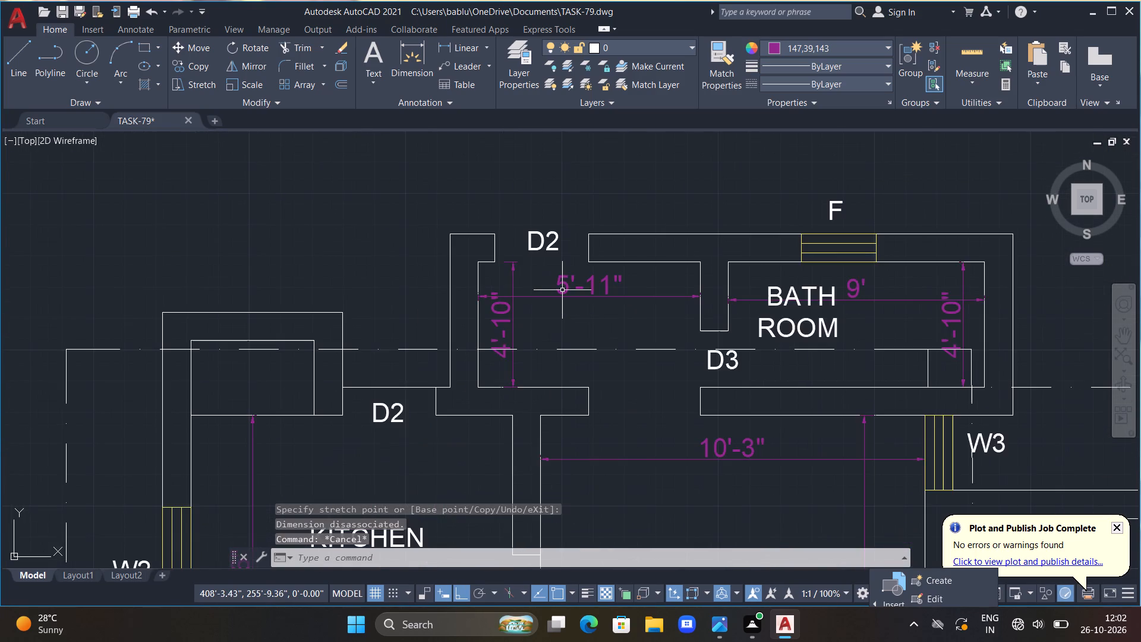
{"action": "scroll", "coordinate": [562, 290], "scroll_direction": "up", "scroll_amount": 2}
{"action": "left_click", "coordinate": [580, 305]}
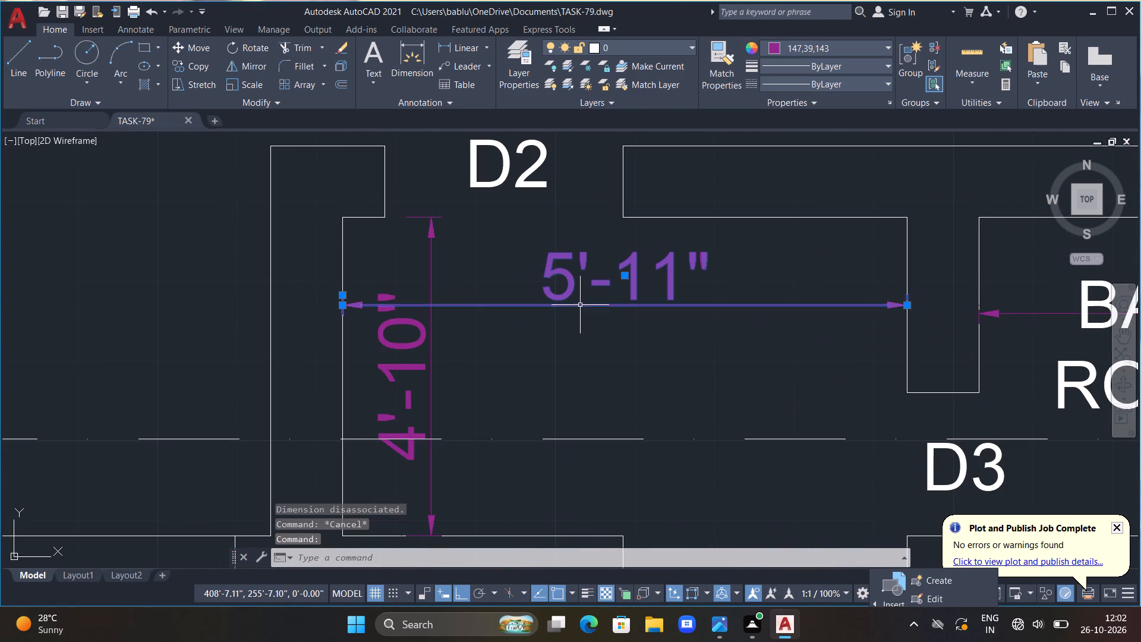
{"action": "left_click", "coordinate": [626, 277]}
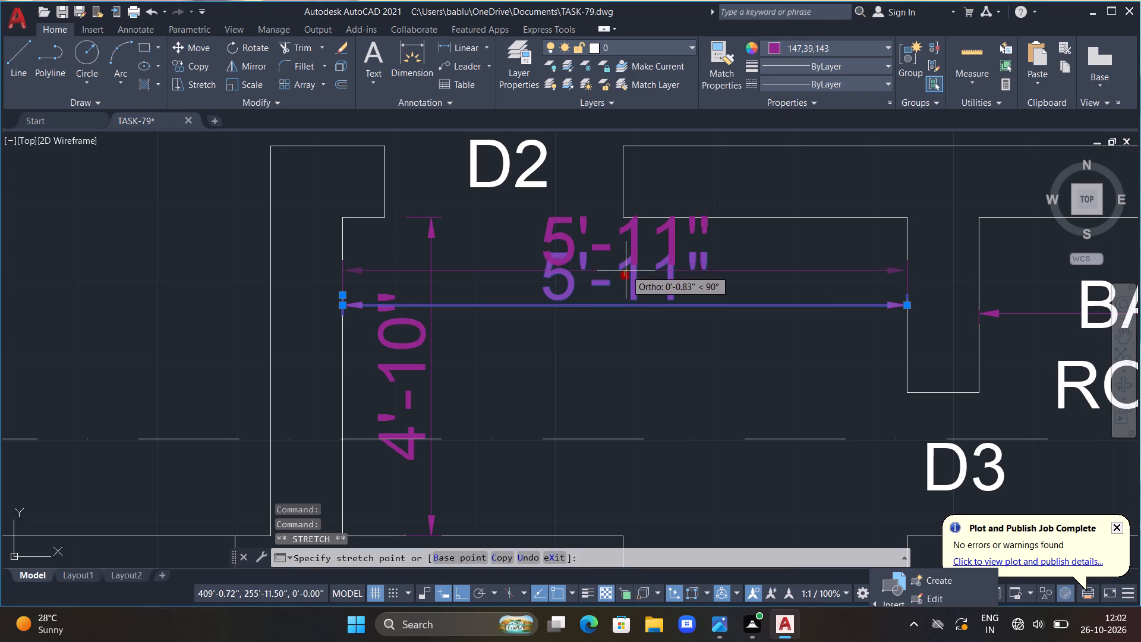
{"action": "double_click", "coordinate": [626, 271]}
{"action": "key", "text": "Escape"}
{"action": "scroll", "coordinate": [638, 336], "scroll_direction": "down", "scroll_amount": 2}
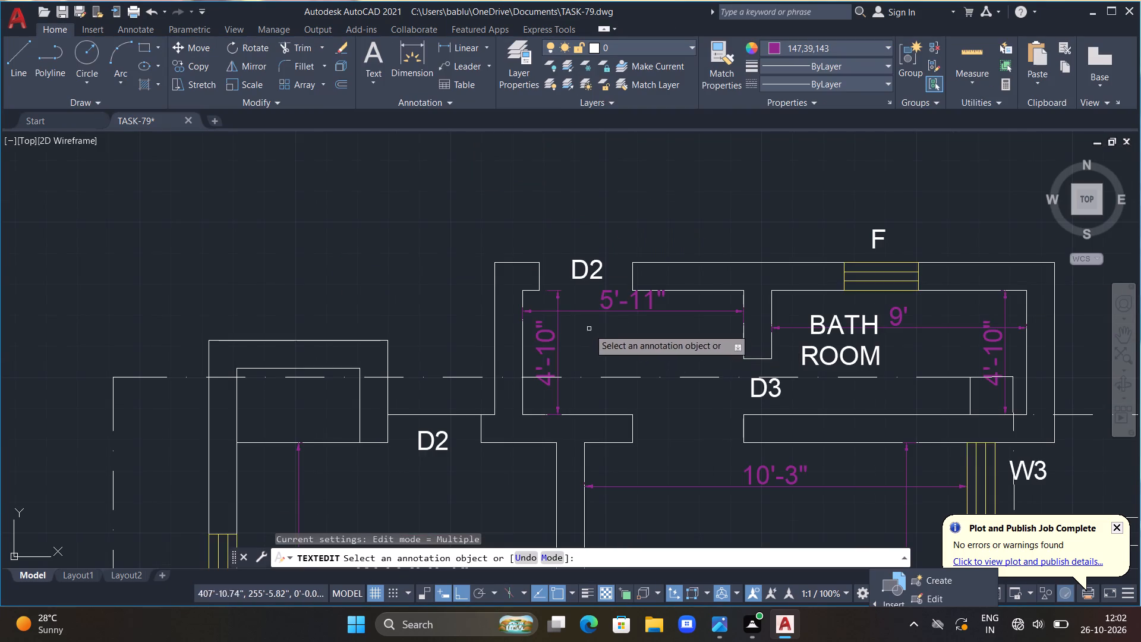
{"action": "scroll", "coordinate": [538, 319], "scroll_direction": "up", "scroll_amount": 2}
{"action": "key", "text": "Escape"}
Pull both extension-line origins of the 5'-11" dimension onto the ends of its dimension line.
{"action": "double_click", "coordinate": [491, 311]}
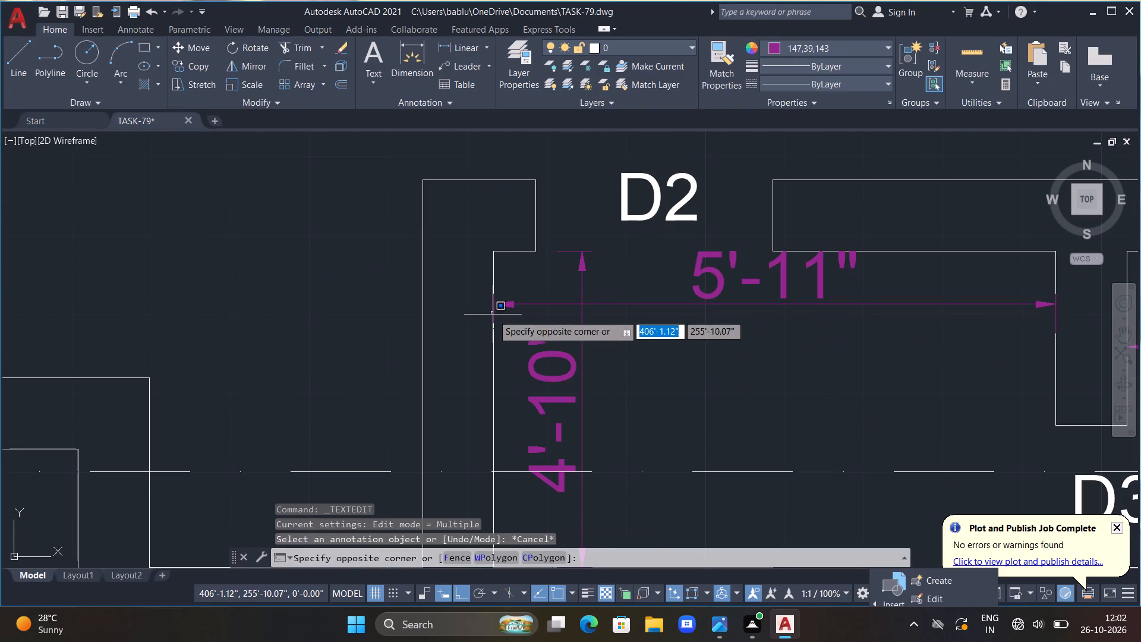
{"action": "key", "text": "Escape"}
{"action": "left_click", "coordinate": [493, 314]}
{"action": "scroll", "coordinate": [493, 314], "scroll_direction": "up", "scroll_amount": 3}
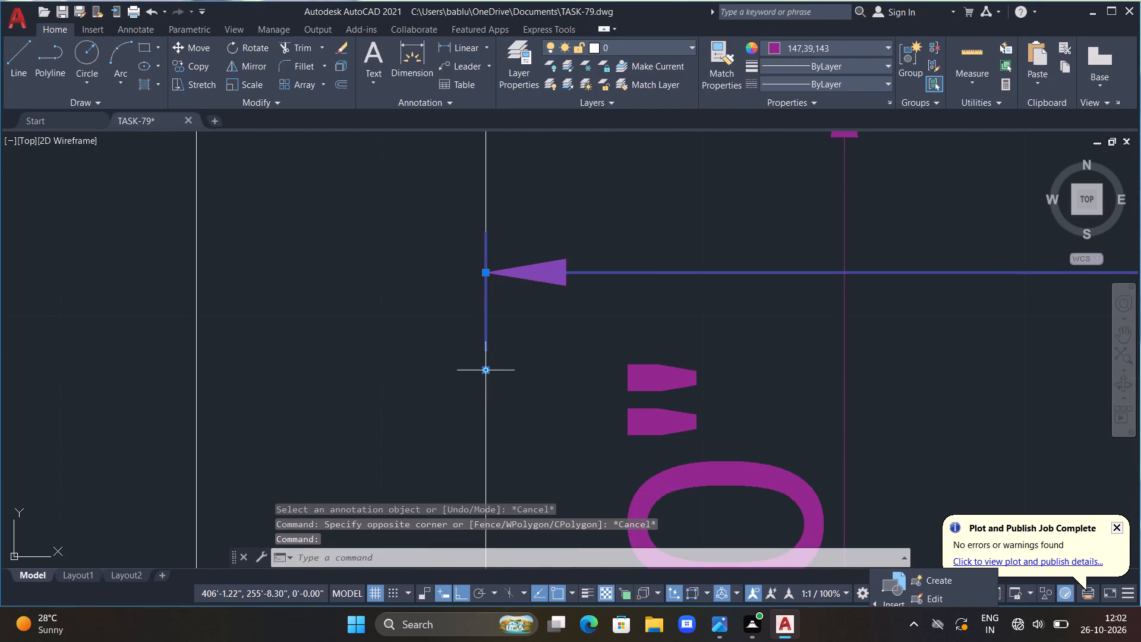
{"action": "left_click", "coordinate": [486, 374]}
{"action": "left_click", "coordinate": [487, 273]}
{"action": "scroll", "coordinate": [541, 295], "scroll_direction": "down", "scroll_amount": 3}
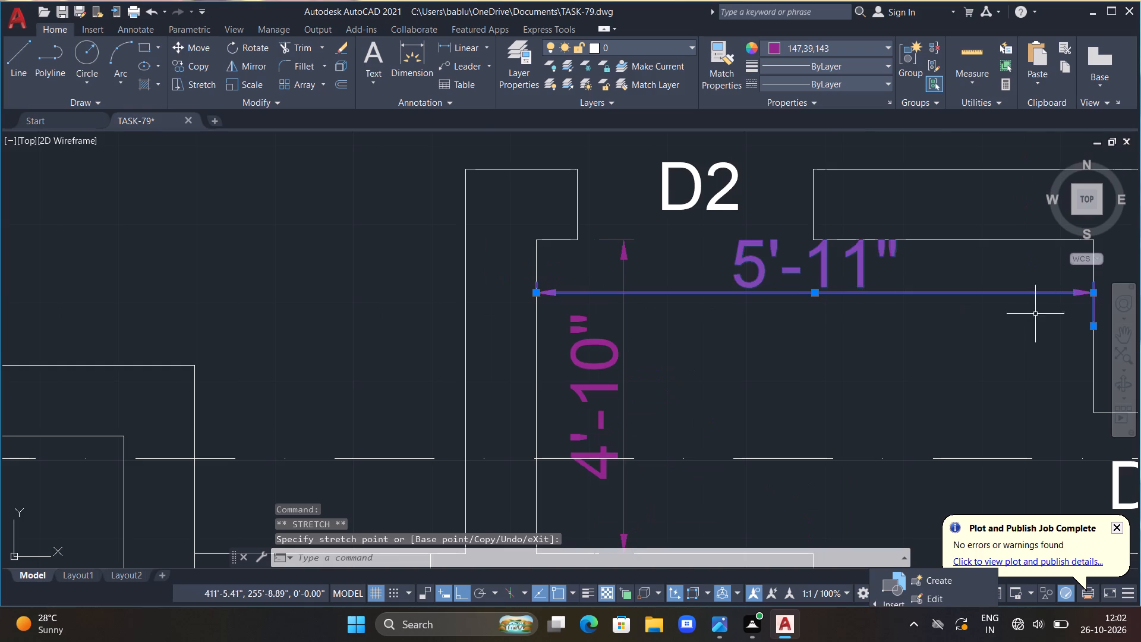
{"action": "middle_click_drag", "start_coordinate": [1026, 319], "coordinate": [823, 325]}
{"action": "scroll", "coordinate": [909, 342], "scroll_direction": "up", "scroll_amount": 1}
{"action": "left_click", "coordinate": [878, 329]}
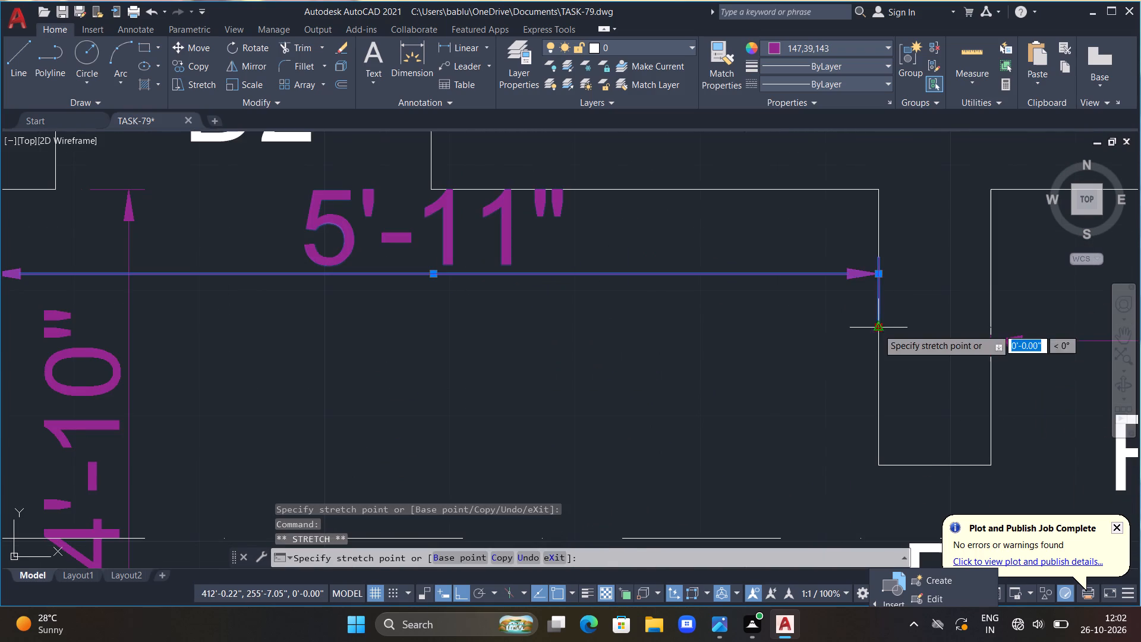
{"action": "double_click", "coordinate": [879, 272]}
{"action": "key", "text": "Escape"}
{"action": "scroll", "coordinate": [778, 306], "scroll_direction": "down", "scroll_amount": 1}
{"action": "scroll", "coordinate": [596, 314], "scroll_direction": "down", "scroll_amount": 1}
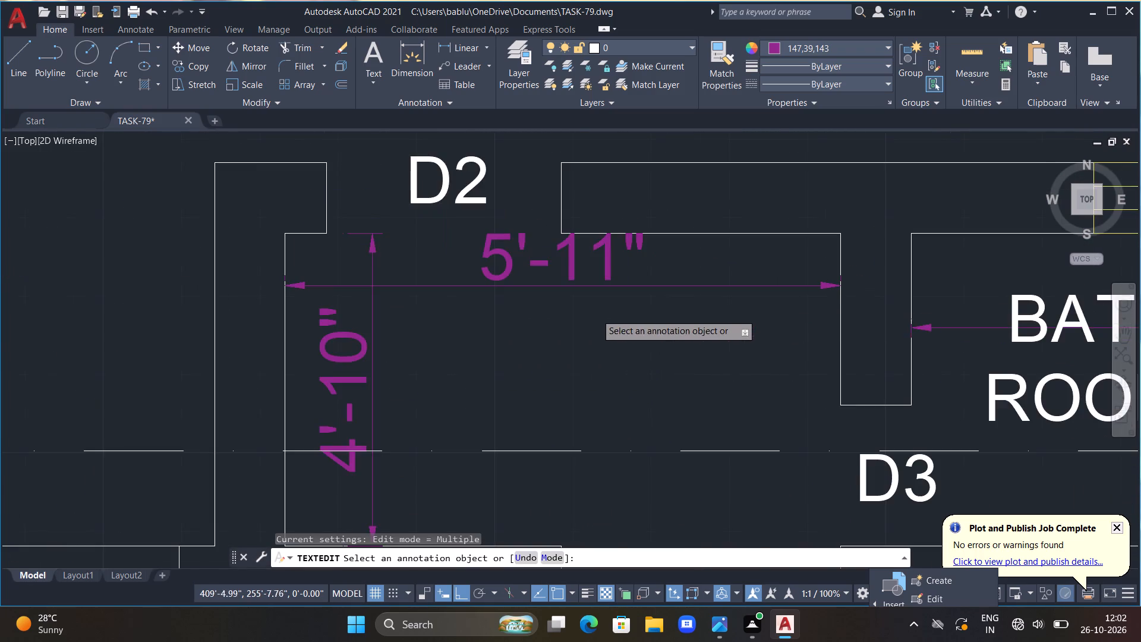
{"action": "scroll", "coordinate": [596, 314], "scroll_direction": "down", "scroll_amount": 1}
{"action": "middle_click_drag", "start_coordinate": [654, 348], "coordinate": [652, 376]}
{"action": "key", "text": "Escape"}
{"action": "middle_click_drag", "start_coordinate": [645, 350], "coordinate": [645, 320]}
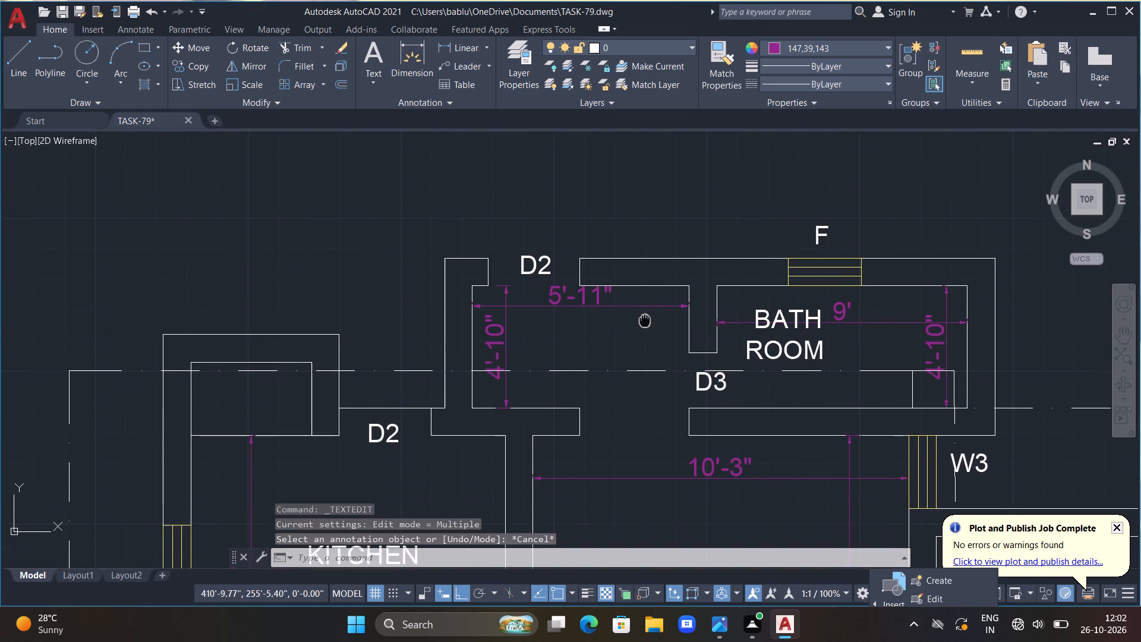
{"action": "middle_click_drag", "start_coordinate": [645, 320], "coordinate": [648, 300]}
Start a solid hatch in colour 122,175,223 and fill the KITCHEN walls, including those shared with PANTRY and BED ROOM.
{"action": "scroll", "coordinate": [642, 326], "scroll_direction": "down", "scroll_amount": 2}
{"action": "middle_click_drag", "start_coordinate": [649, 382], "coordinate": [666, 300]}
{"action": "key", "text": "h"}
{"action": "key", "text": "space"}
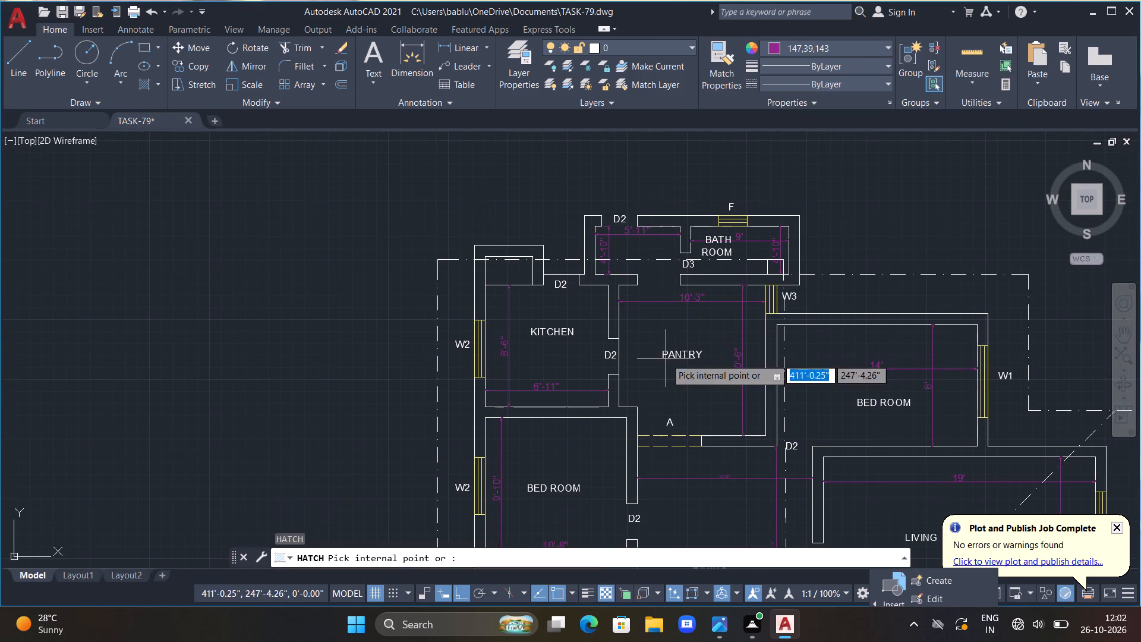
{"action": "left_click", "coordinate": [453, 72]}
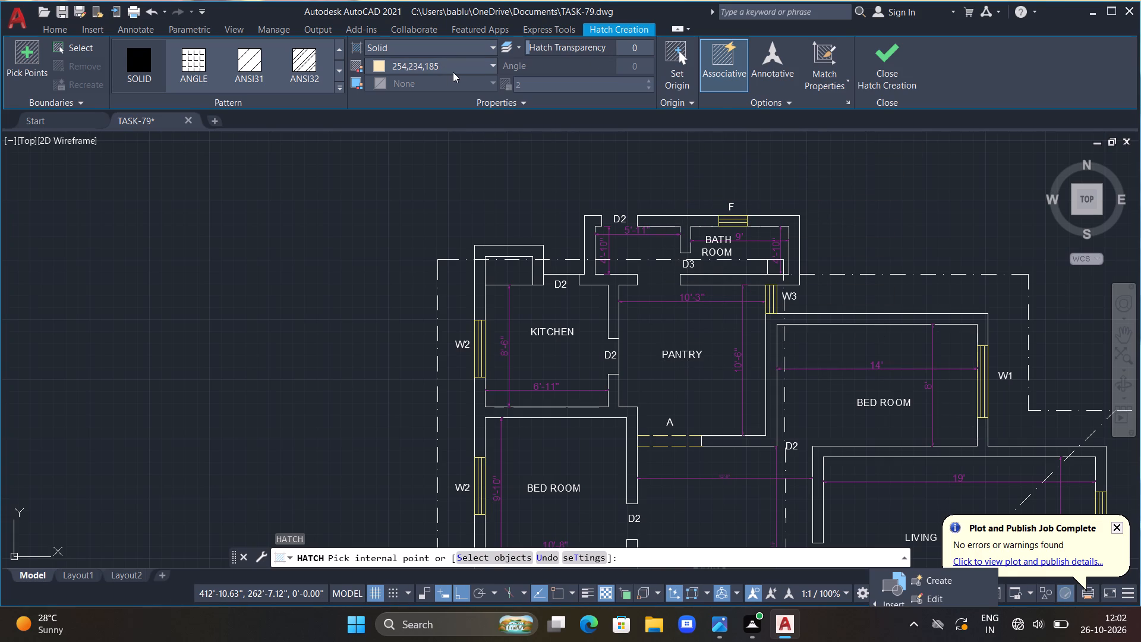
{"action": "left_click", "coordinate": [465, 193]}
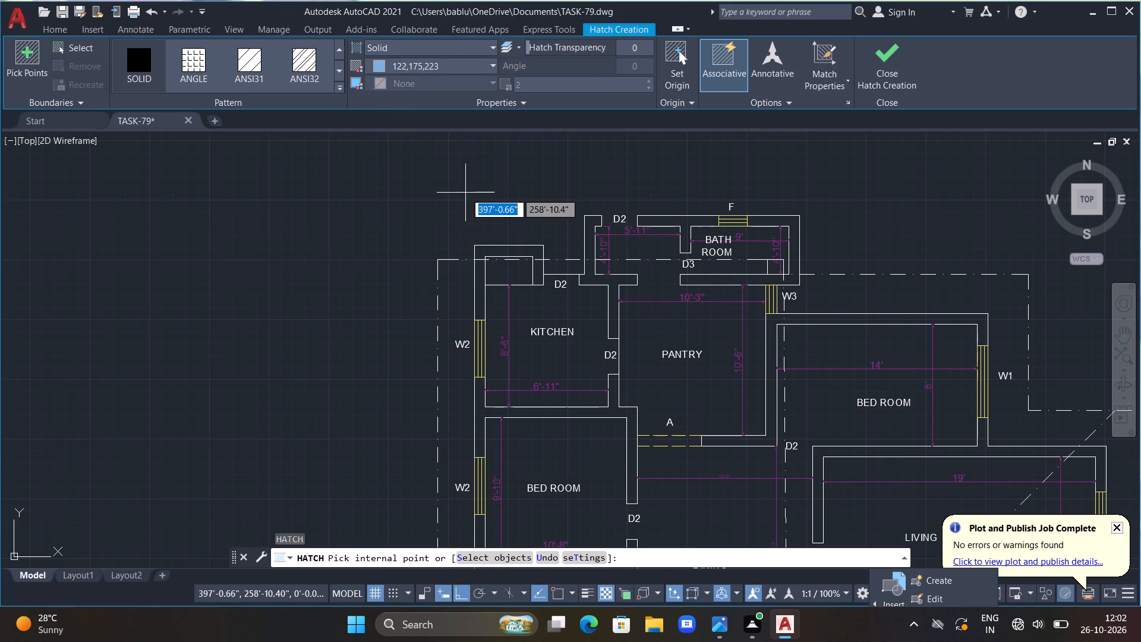
{"action": "left_click", "coordinate": [486, 253]}
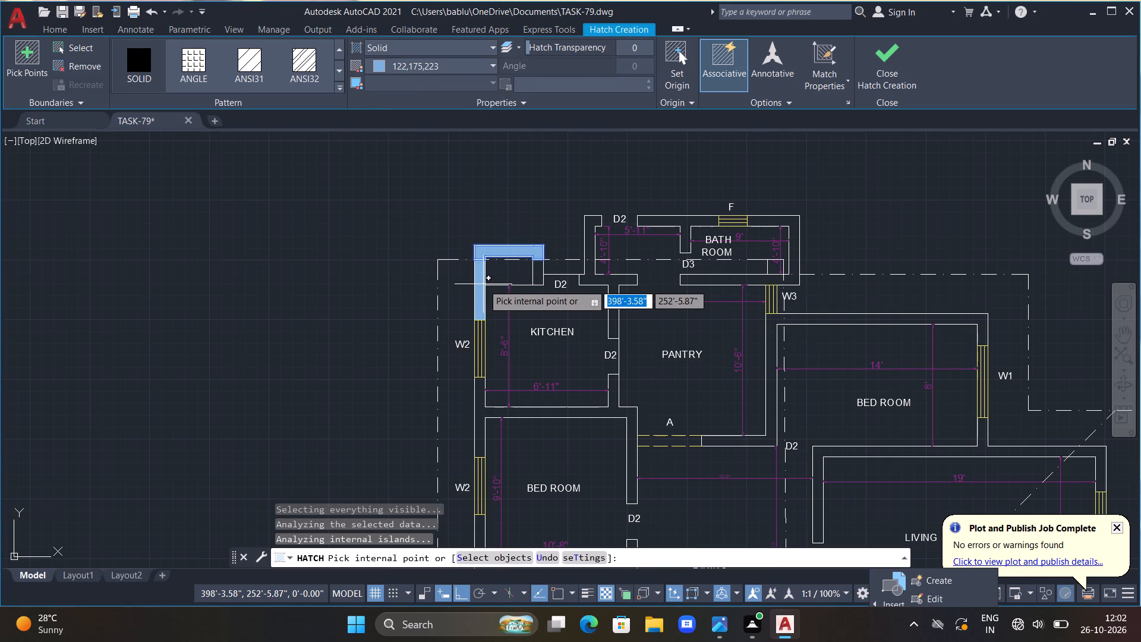
{"action": "left_click", "coordinate": [481, 284]}
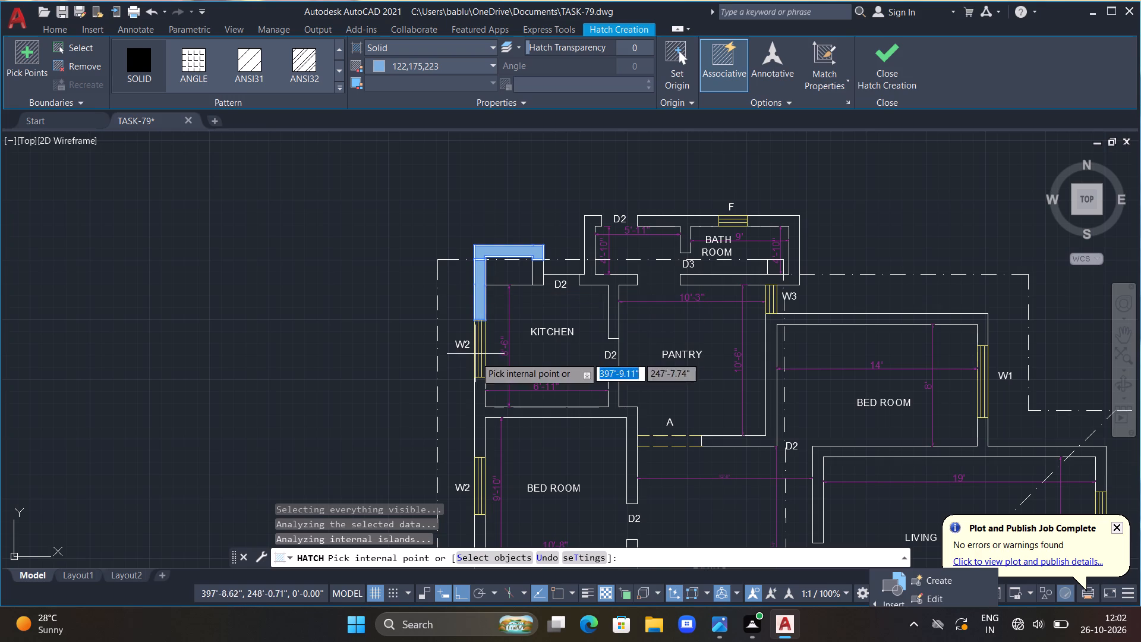
{"action": "left_click", "coordinate": [478, 419]}
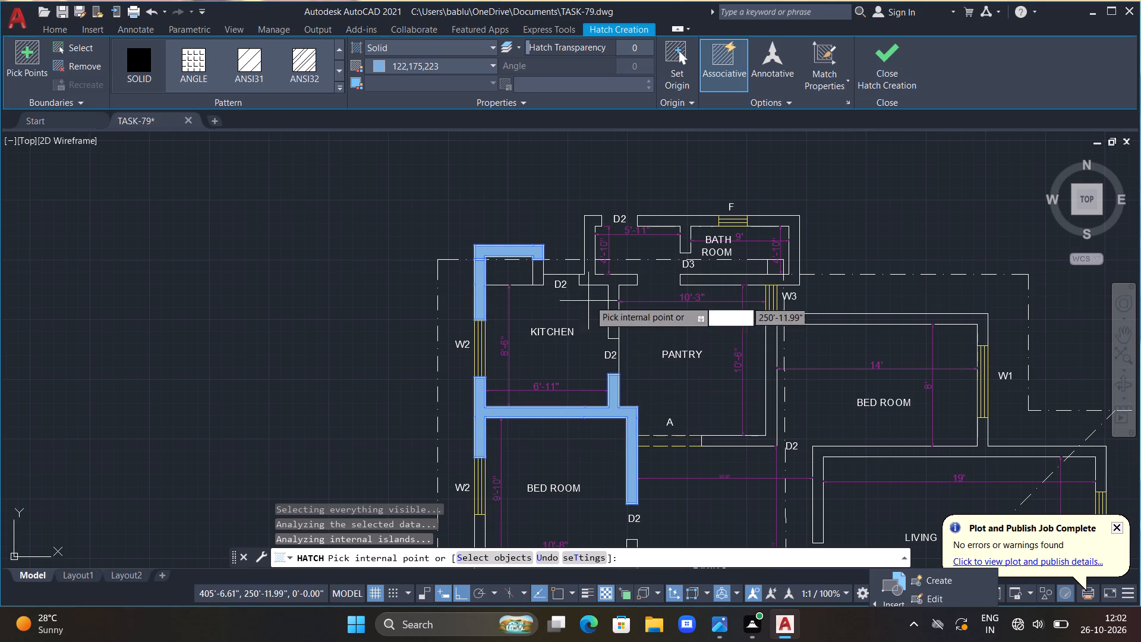
{"action": "left_click", "coordinate": [614, 287]}
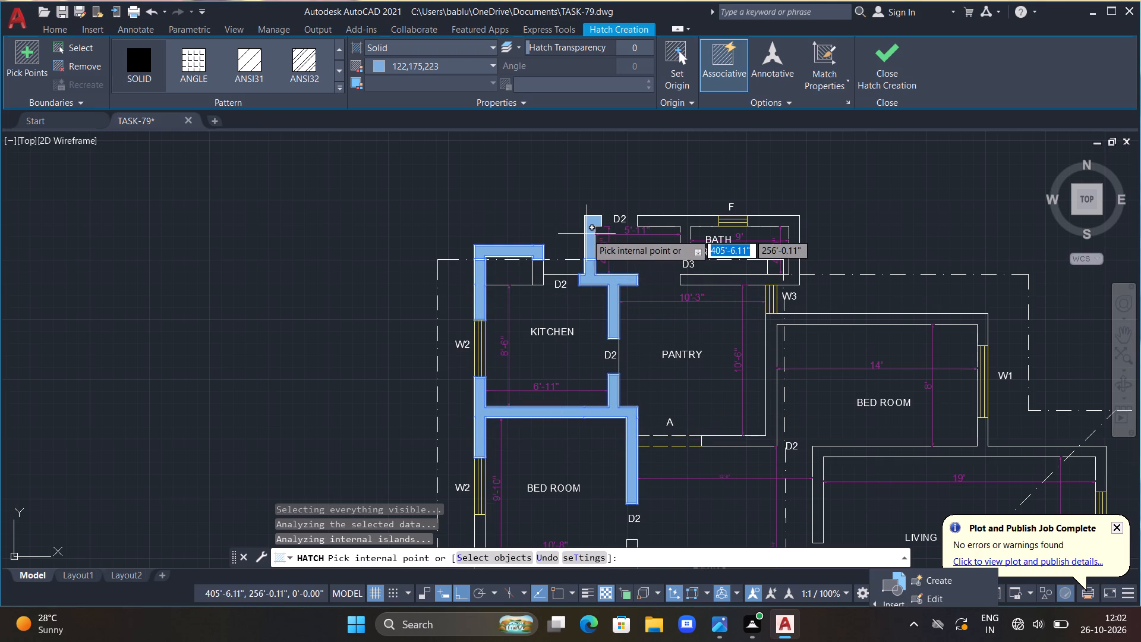
Add the north, east and south walls of BATH ROOM and its partition to the solid hatch.
{"action": "left_click", "coordinate": [587, 234]}
{"action": "left_click", "coordinate": [688, 224]}
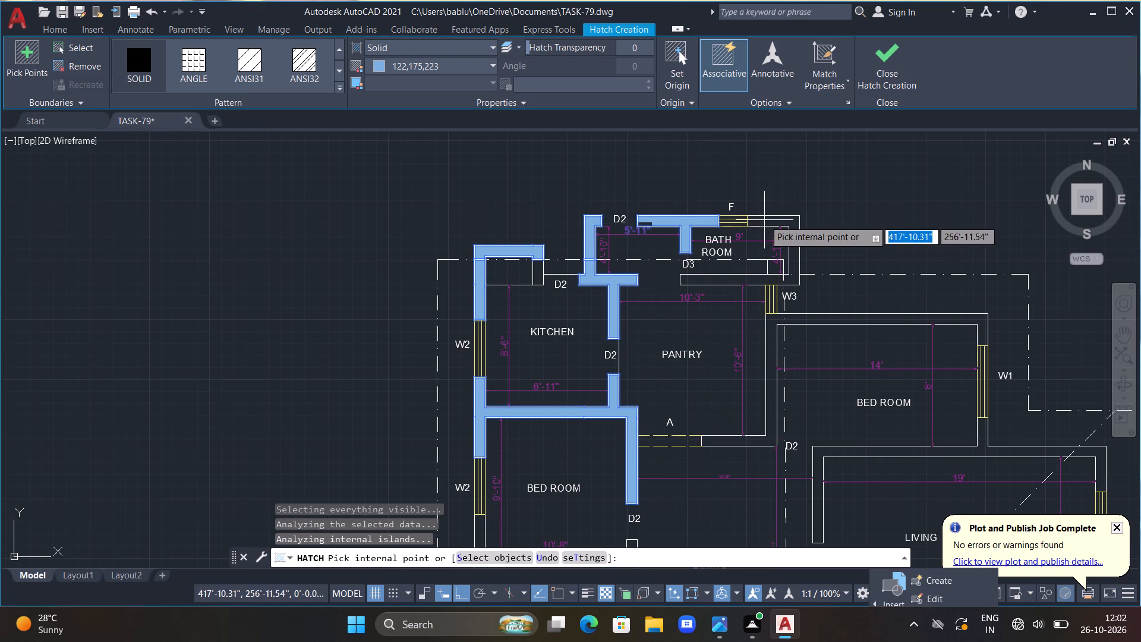
{"action": "left_click", "coordinate": [778, 218]}
{"action": "left_click", "coordinate": [768, 281]}
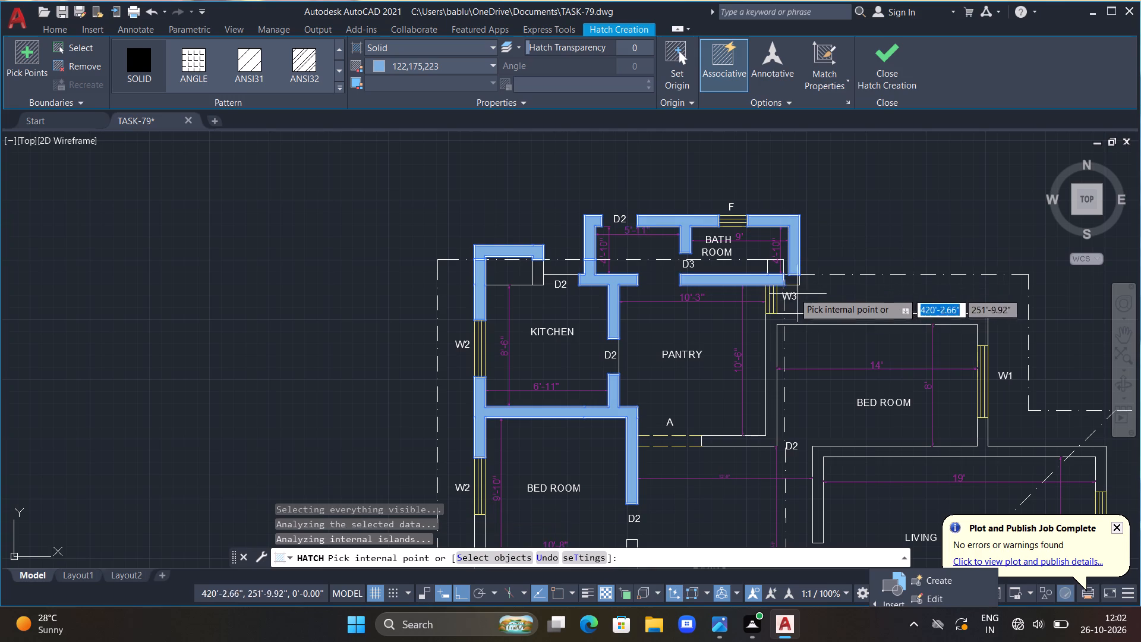
{"action": "double_click", "coordinate": [792, 279]}
Add the northeast BED ROOM walls, the east and south PANTRY walls, and the north and west LIVING walls to the solid hatch.
{"action": "left_click", "coordinate": [809, 314]}
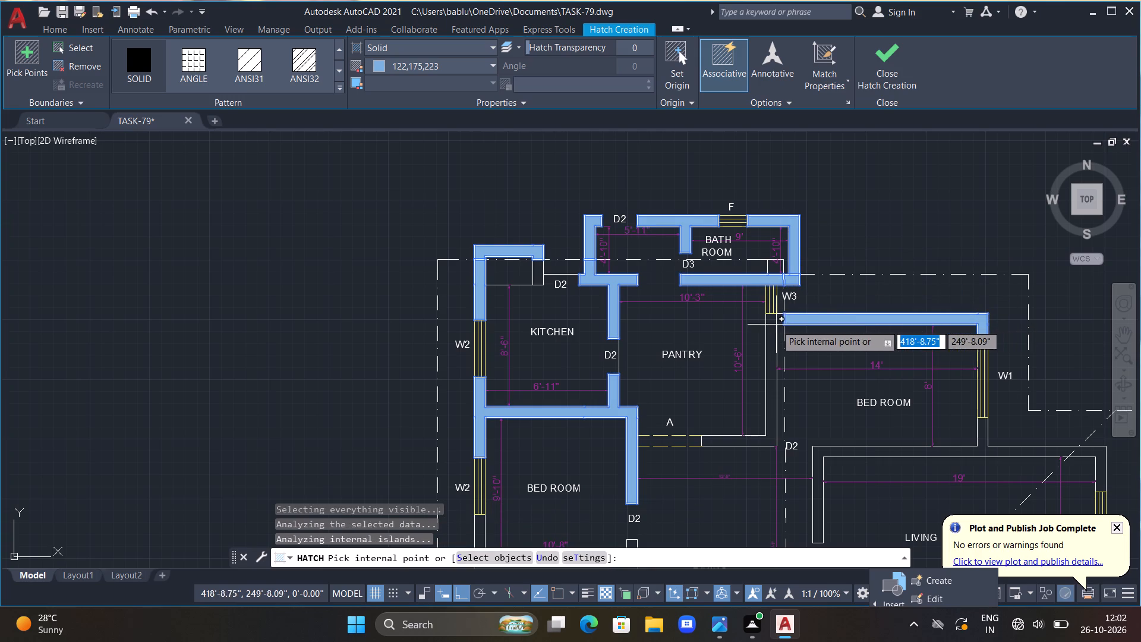
{"action": "double_click", "coordinate": [774, 321]}
{"action": "middle_click_drag", "start_coordinate": [784, 338], "coordinate": [681, 168]}
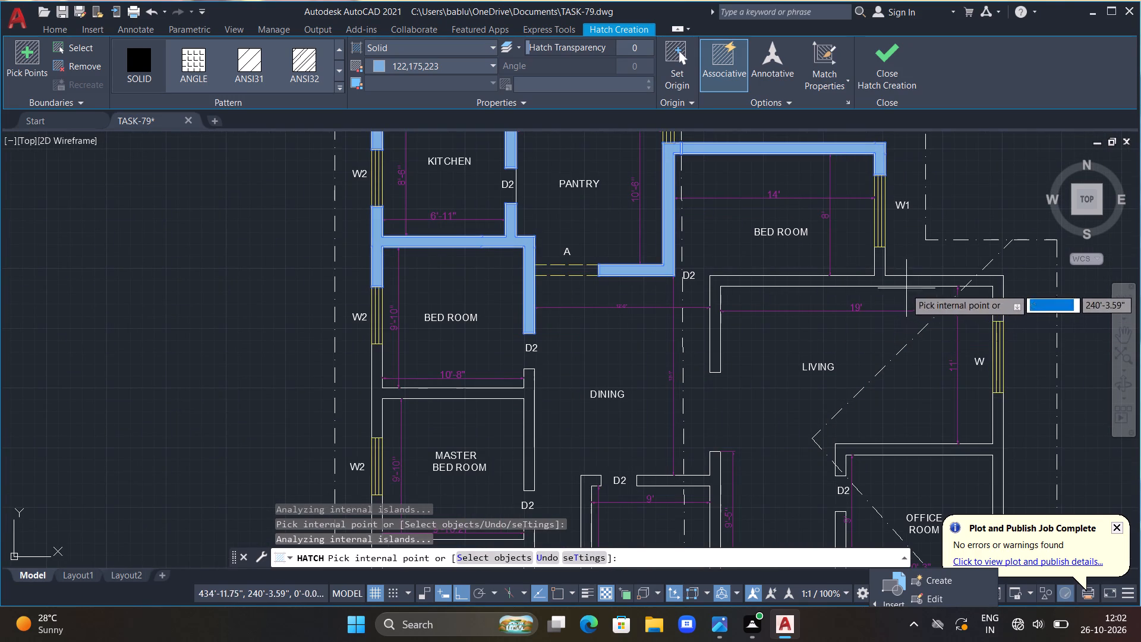
{"action": "left_click", "coordinate": [876, 281]}
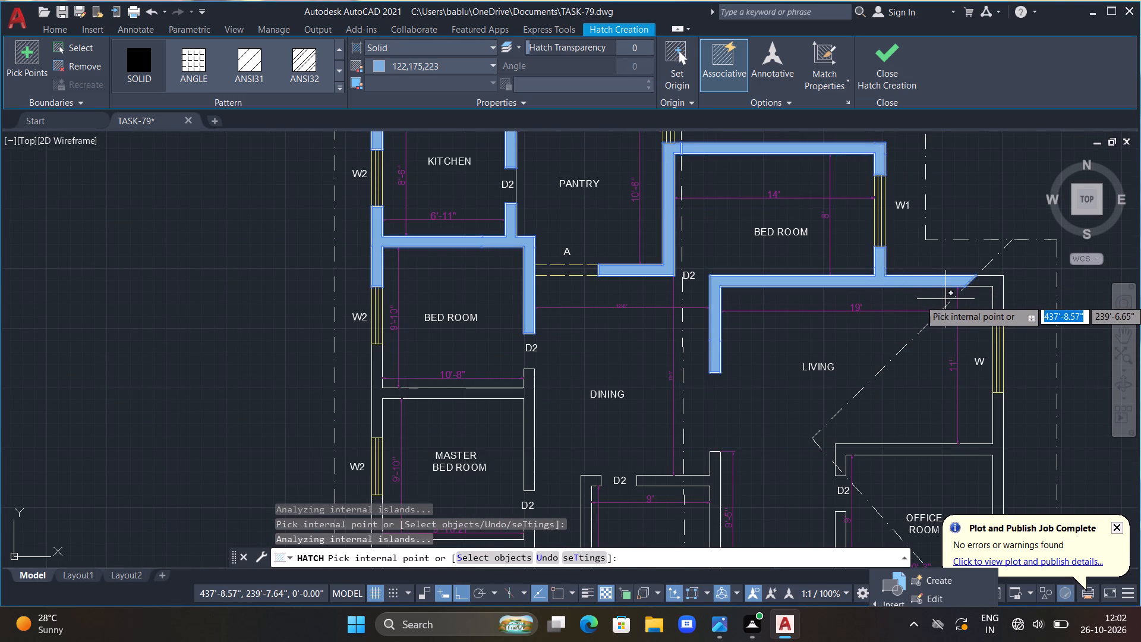
{"action": "double_click", "coordinate": [1001, 285]}
{"action": "middle_click_drag", "start_coordinate": [966, 309], "coordinate": [933, 210]}
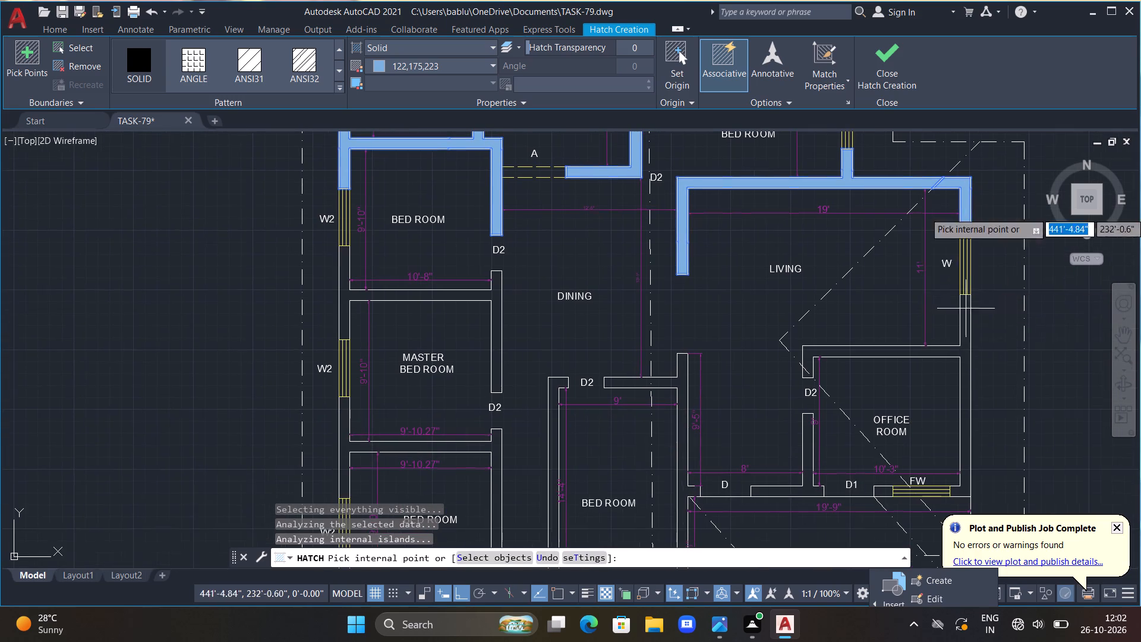
Add the OFFICE ROOM walls, the wall pieces beside doors D and D1, and the south-central BED ROOM's east wall to the hatch.
{"action": "left_click", "coordinate": [957, 351]}
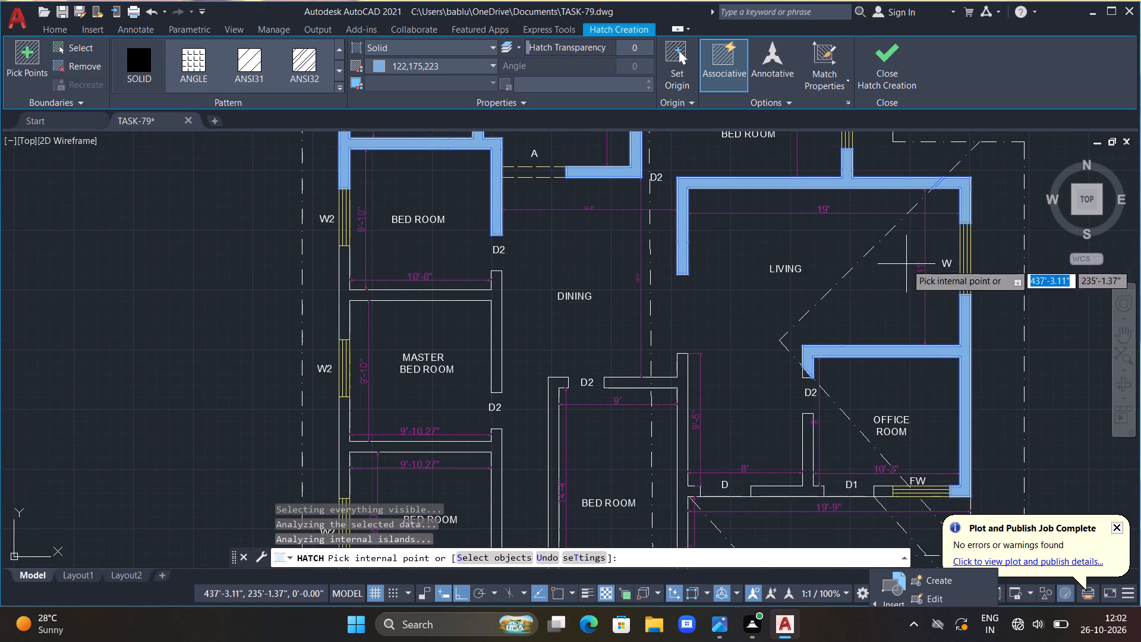
{"action": "scroll", "coordinate": [797, 385], "scroll_direction": "up", "scroll_amount": 1}
{"action": "left_click", "coordinate": [810, 370]}
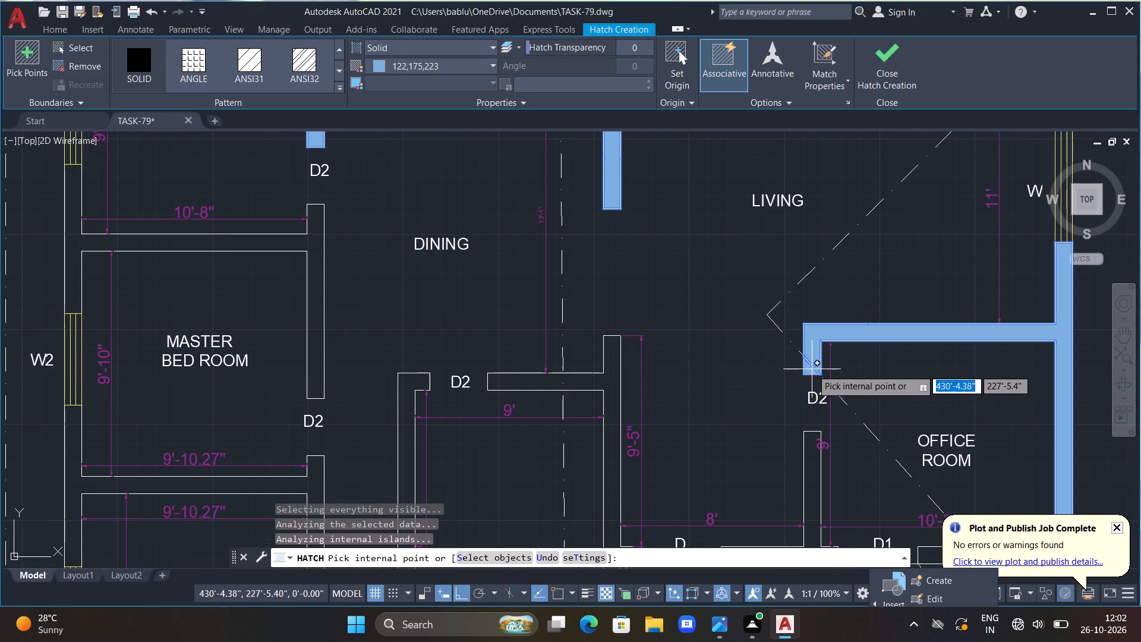
{"action": "left_click", "coordinate": [598, 379]}
{"action": "middle_click_drag", "start_coordinate": [720, 363], "coordinate": [693, 253]}
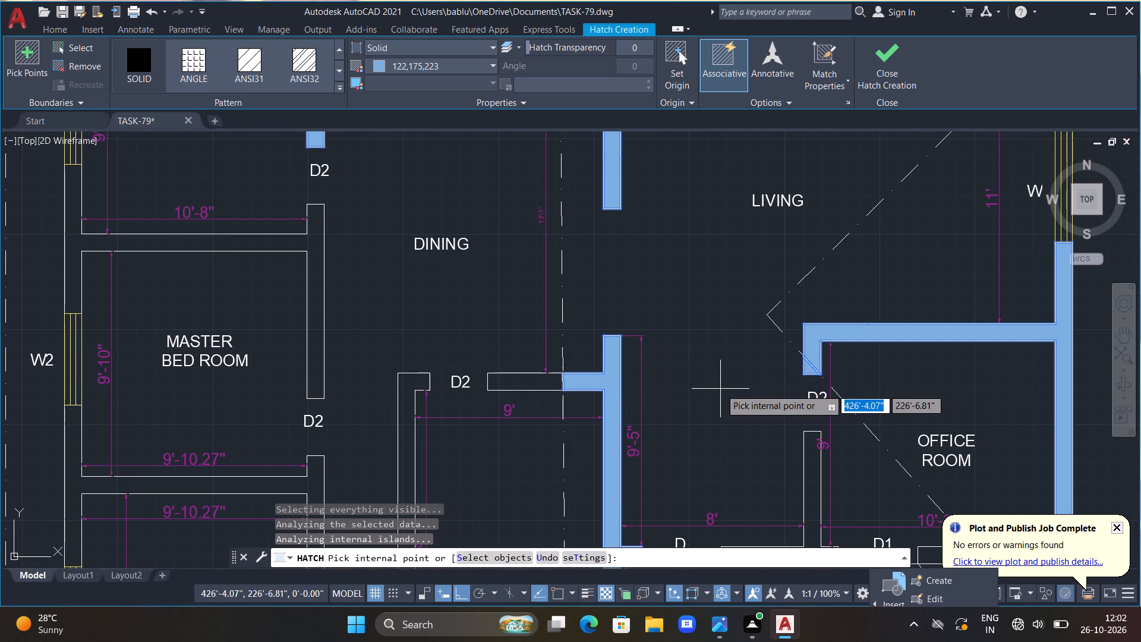
{"action": "middle_click_drag", "start_coordinate": [693, 253], "coordinate": [688, 221]}
{"action": "scroll", "coordinate": [737, 372], "scroll_direction": "down", "scroll_amount": 1}
{"action": "scroll", "coordinate": [760, 401], "scroll_direction": "up", "scroll_amount": 1}
{"action": "left_click", "coordinate": [759, 390]}
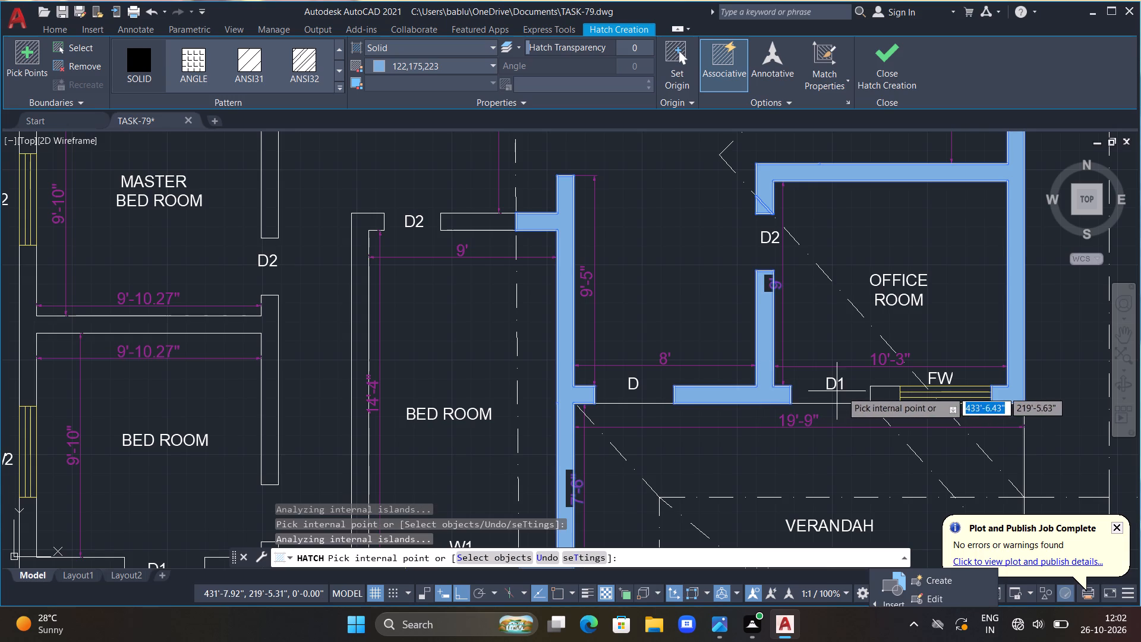
{"action": "double_click", "coordinate": [880, 396]}
Add the south-central BED ROOM's north wall on both sides of door D2 and its west wall to the hatch.
{"action": "scroll", "coordinate": [849, 399], "scroll_direction": "down", "scroll_amount": 1}
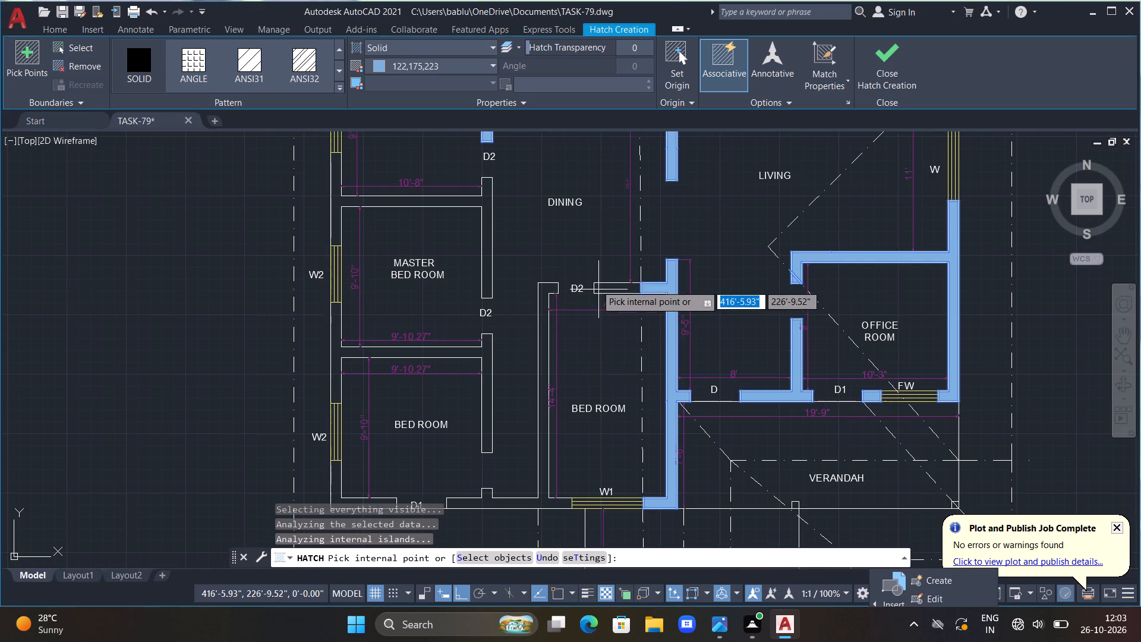
{"action": "scroll", "coordinate": [621, 303], "scroll_direction": "up", "scroll_amount": 1}
{"action": "left_click", "coordinate": [628, 284]}
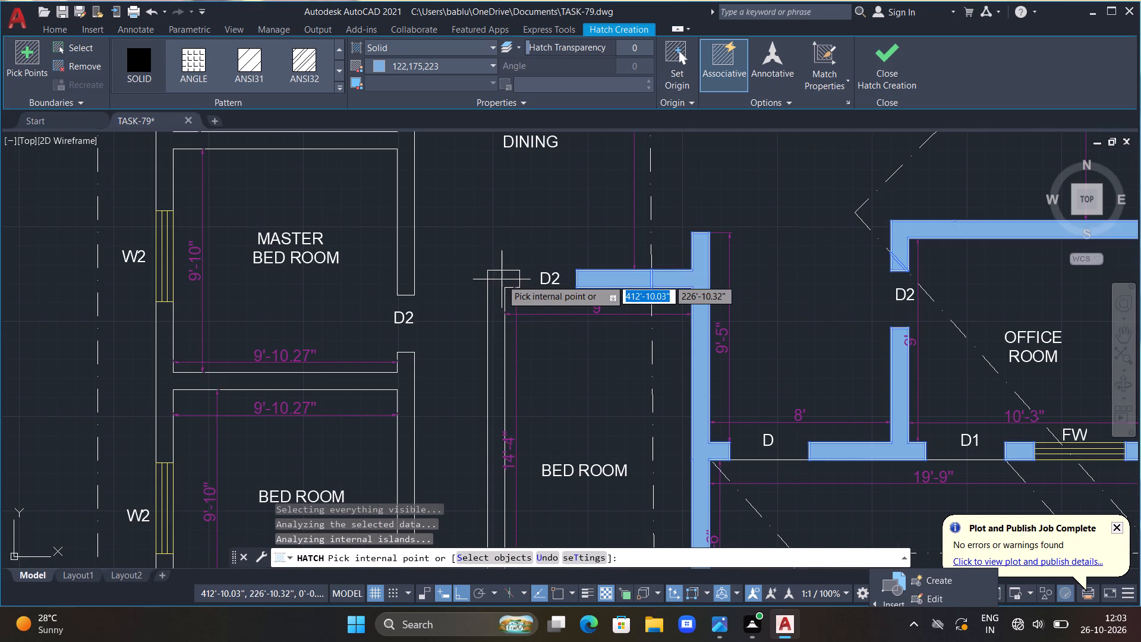
{"action": "left_click", "coordinate": [502, 279]}
Fill the remaining outer walls and partitions of the western BED ROOMs and MASTER BED ROOM, and finish the hatch.
{"action": "scroll", "coordinate": [502, 285], "scroll_direction": "down", "scroll_amount": 3}
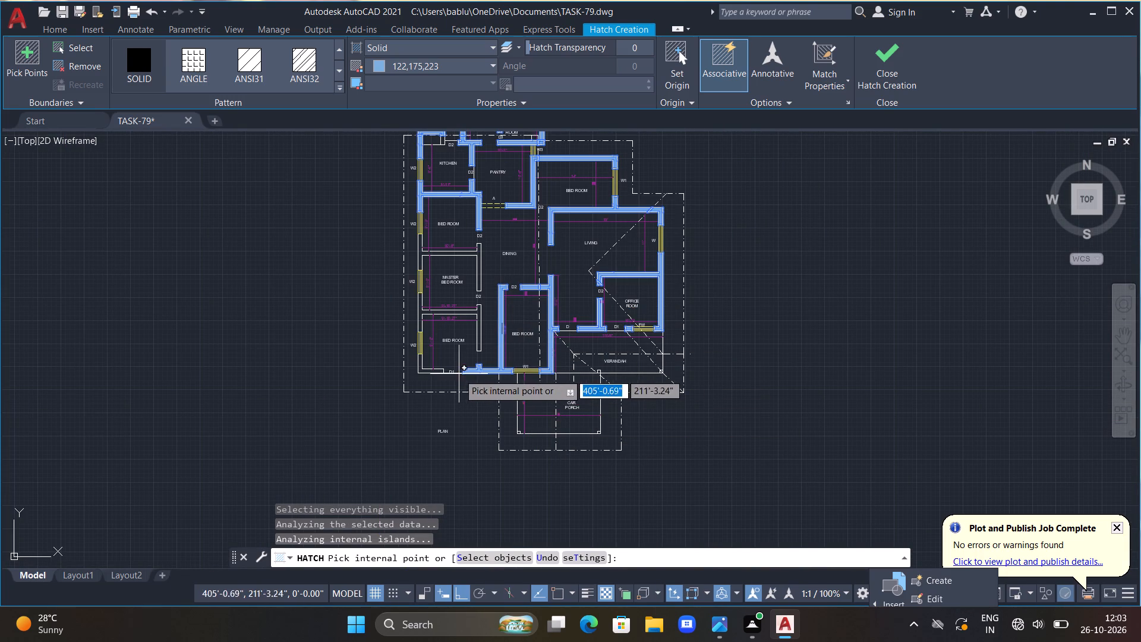
{"action": "scroll", "coordinate": [433, 348], "scroll_direction": "up", "scroll_amount": 3}
{"action": "scroll", "coordinate": [392, 413], "scroll_direction": "up", "scroll_amount": 4}
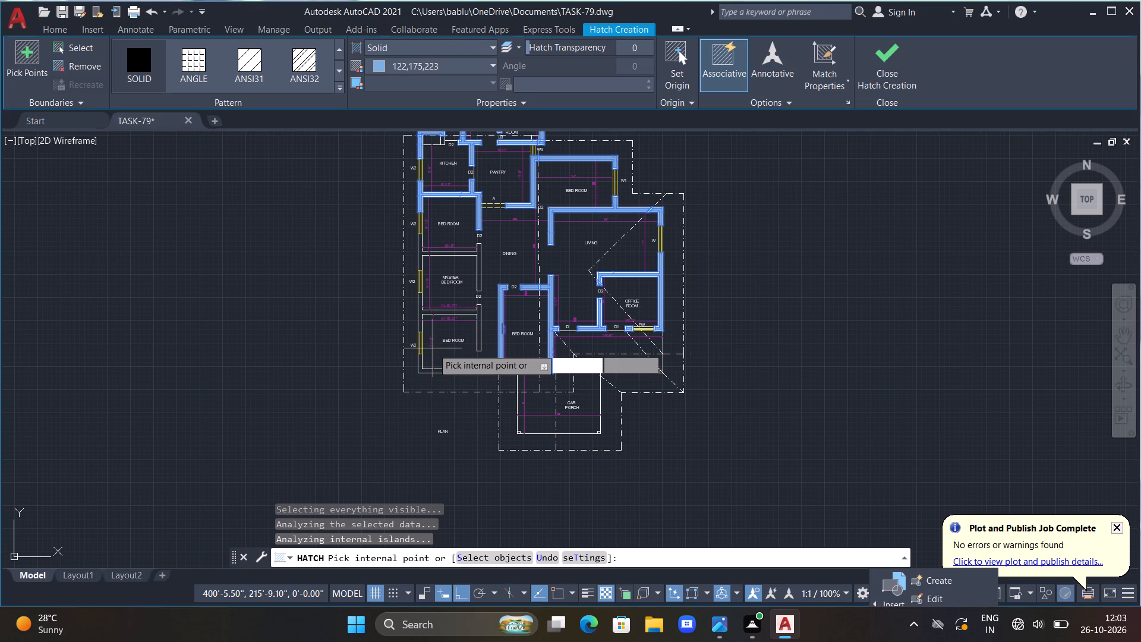
{"action": "scroll", "coordinate": [540, 318], "scroll_direction": "down", "scroll_amount": 1}
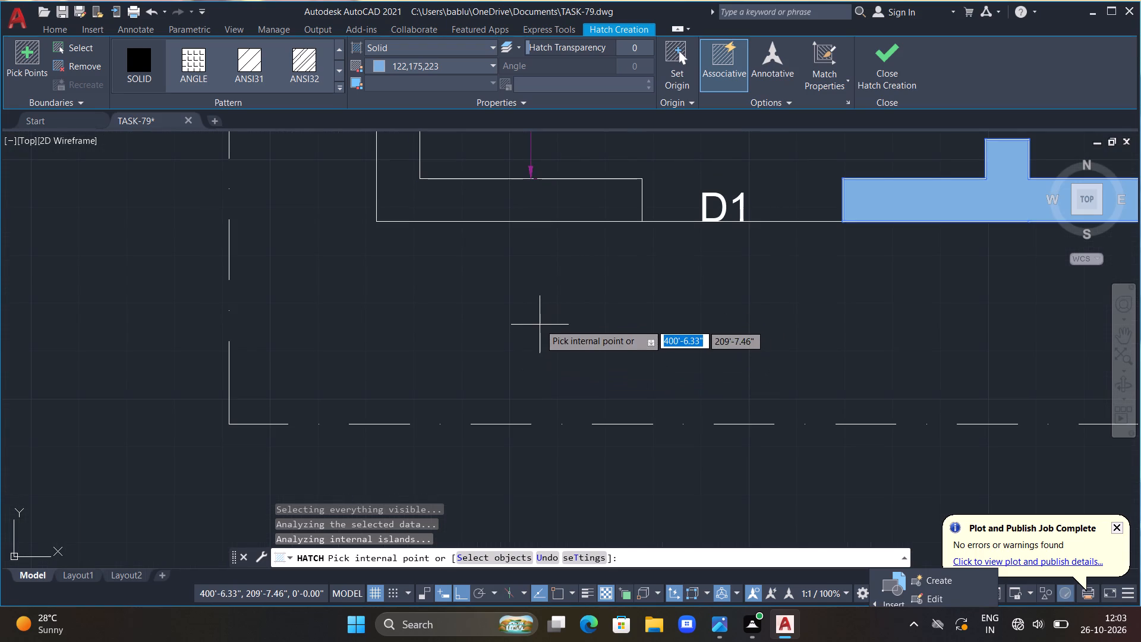
{"action": "middle_click_drag", "start_coordinate": [538, 280], "coordinate": [557, 419]}
{"action": "scroll", "coordinate": [556, 390], "scroll_direction": "down", "scroll_amount": 3}
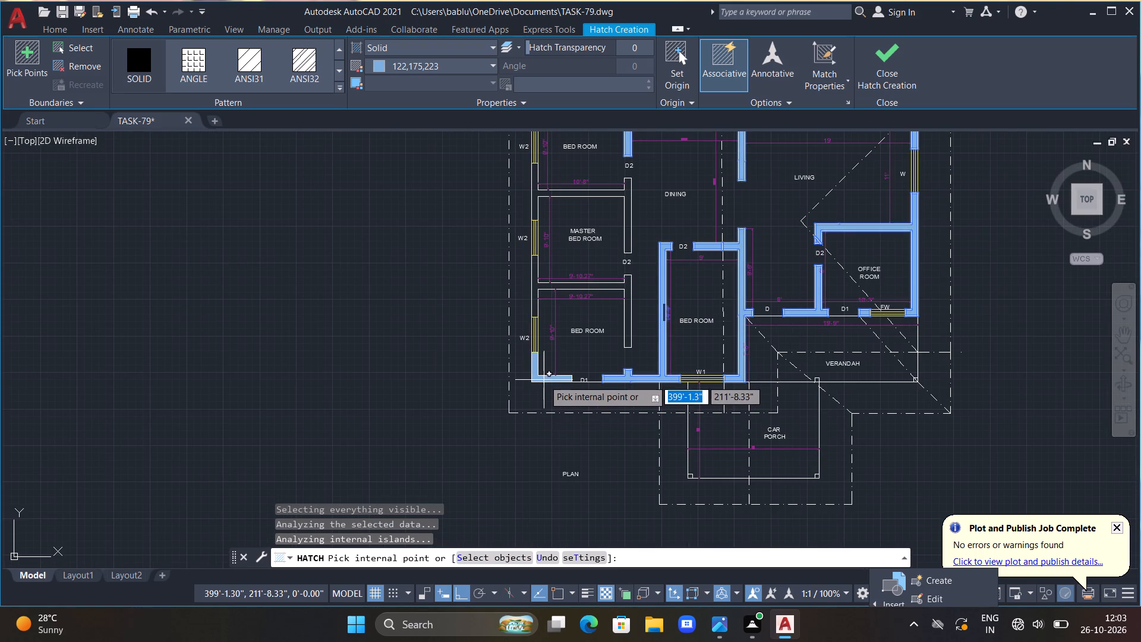
{"action": "double_click", "coordinate": [544, 380]}
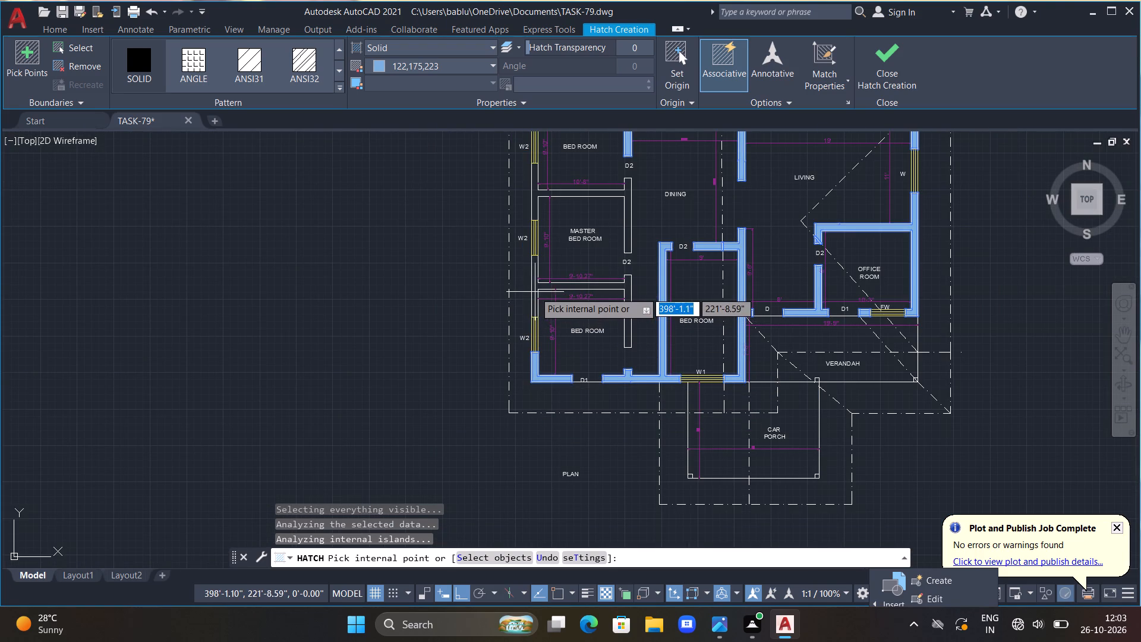
{"action": "left_click", "coordinate": [535, 292]}
{"action": "left_click", "coordinate": [537, 192]}
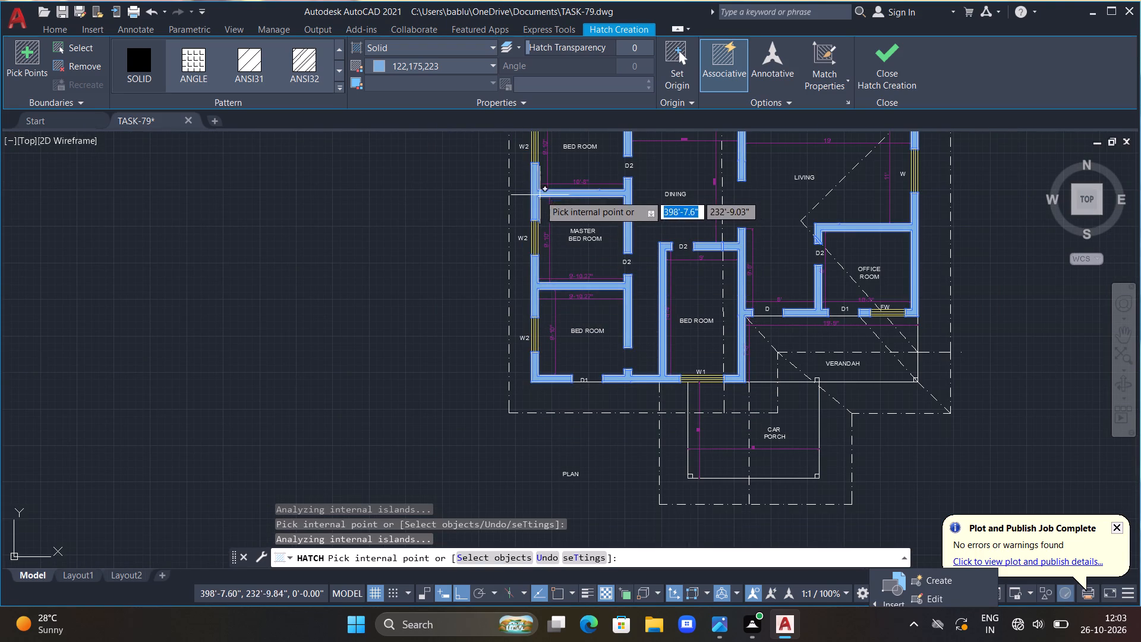
{"action": "middle_click_drag", "start_coordinate": [581, 149], "coordinate": [537, 238]}
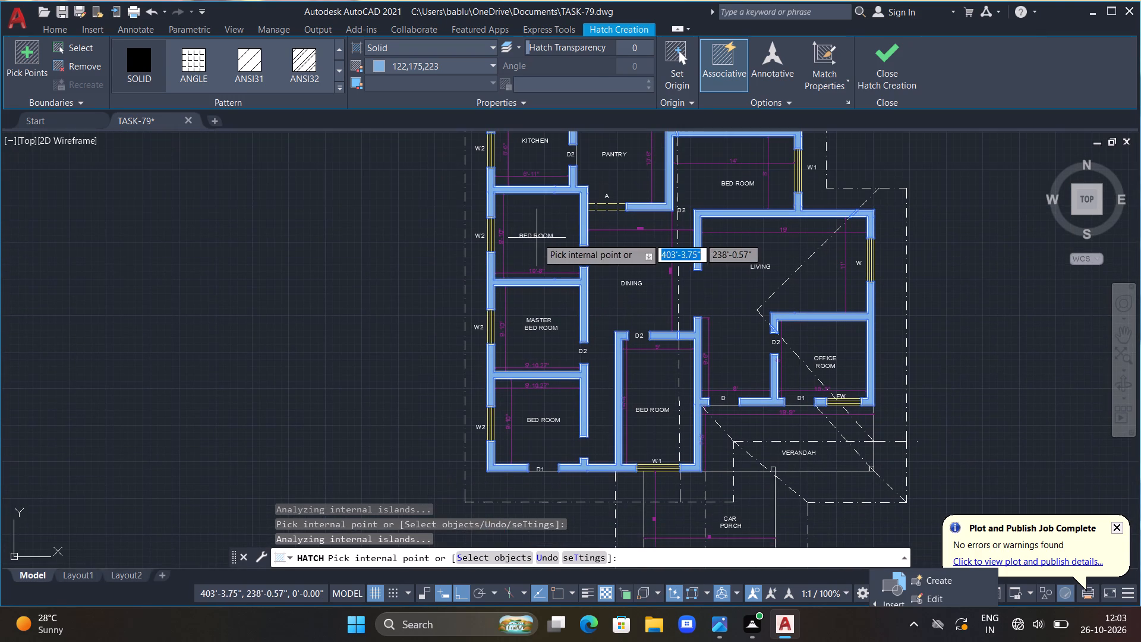
{"action": "key", "text": "Escape"}
{"action": "scroll", "coordinate": [638, 344], "scroll_direction": "down", "scroll_amount": 1}
{"action": "key", "text": "Escape"}
{"action": "key", "text": "Escape"}
{"action": "key", "text": "Escape"}
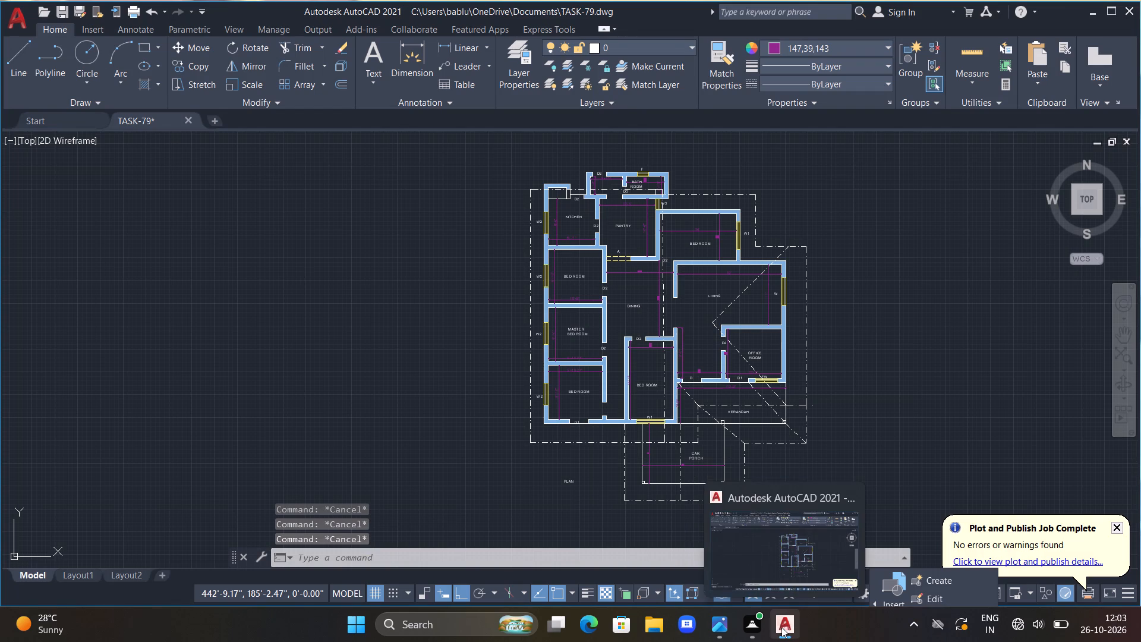
Trim the lines crossing the D2 door openings between KITCHEN and PANTRY and on the north side of KITCHEN.
{"action": "scroll", "coordinate": [657, 347], "scroll_direction": "up", "scroll_amount": 1}
{"action": "middle_click_drag", "start_coordinate": [636, 236], "coordinate": [600, 358]}
{"action": "scroll", "coordinate": [493, 266], "scroll_direction": "up", "scroll_amount": 1}
{"action": "middle_click_drag", "start_coordinate": [493, 266], "coordinate": [490, 197]}
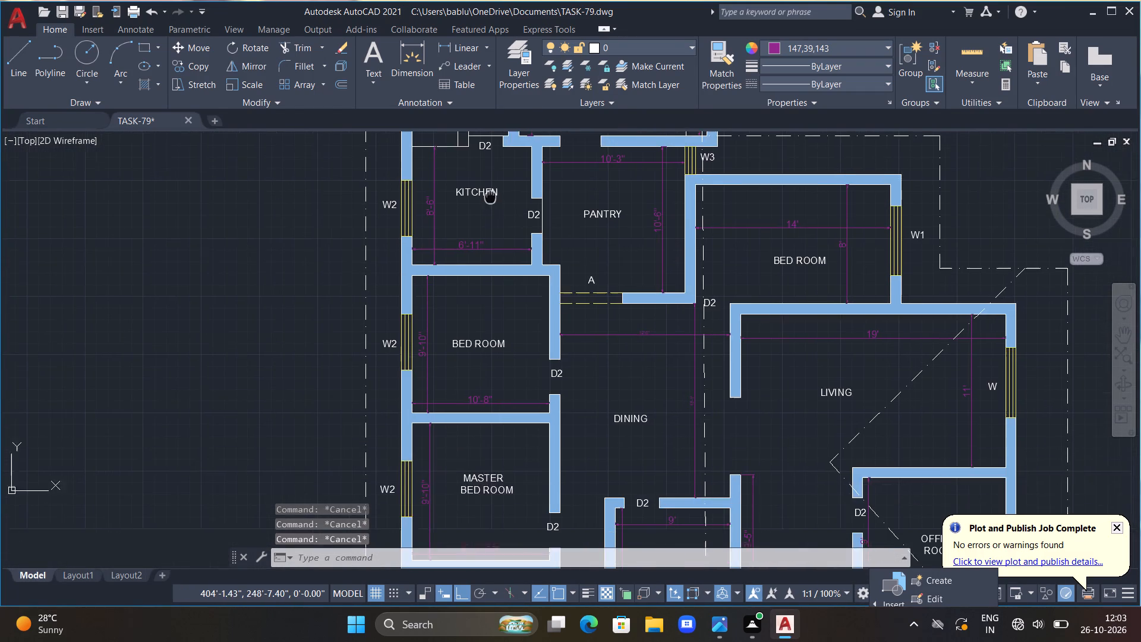
{"action": "middle_click_drag", "start_coordinate": [490, 197], "coordinate": [490, 195]}
{"action": "scroll", "coordinate": [531, 269], "scroll_direction": "down", "scroll_amount": 1}
{"action": "scroll", "coordinate": [539, 257], "scroll_direction": "up", "scroll_amount": 1}
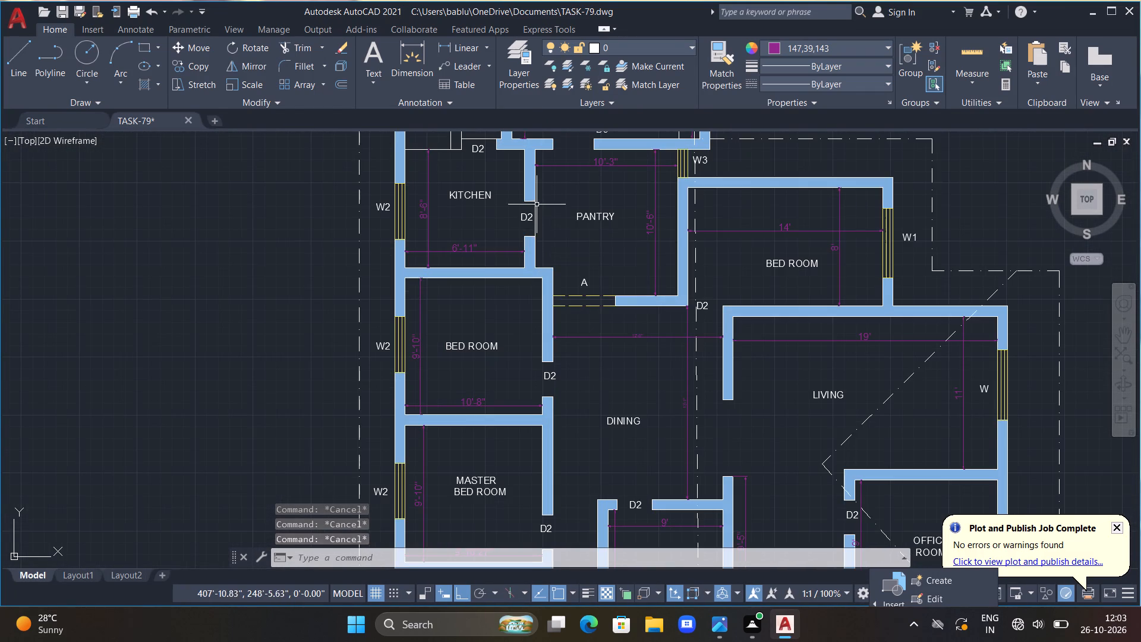
{"action": "scroll", "coordinate": [537, 204], "scroll_direction": "up", "scroll_amount": 3}
{"action": "type", "text": "TR"}
{"action": "key", "text": "space"}
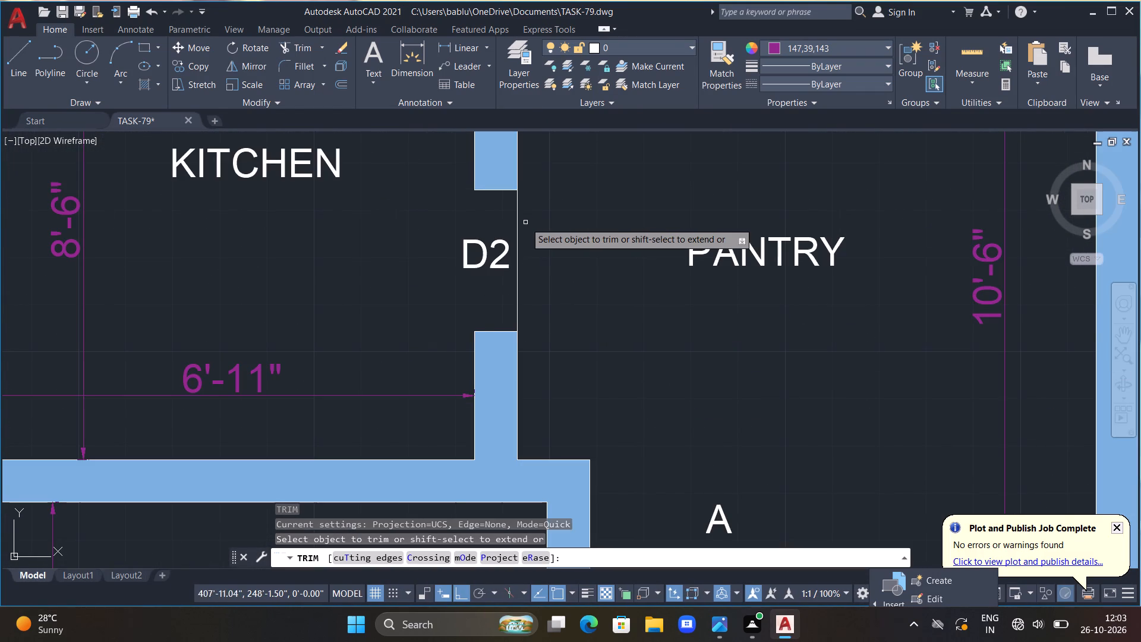
{"action": "left_click", "coordinate": [516, 218]}
{"action": "scroll", "coordinate": [498, 269], "scroll_direction": "down", "scroll_amount": 2}
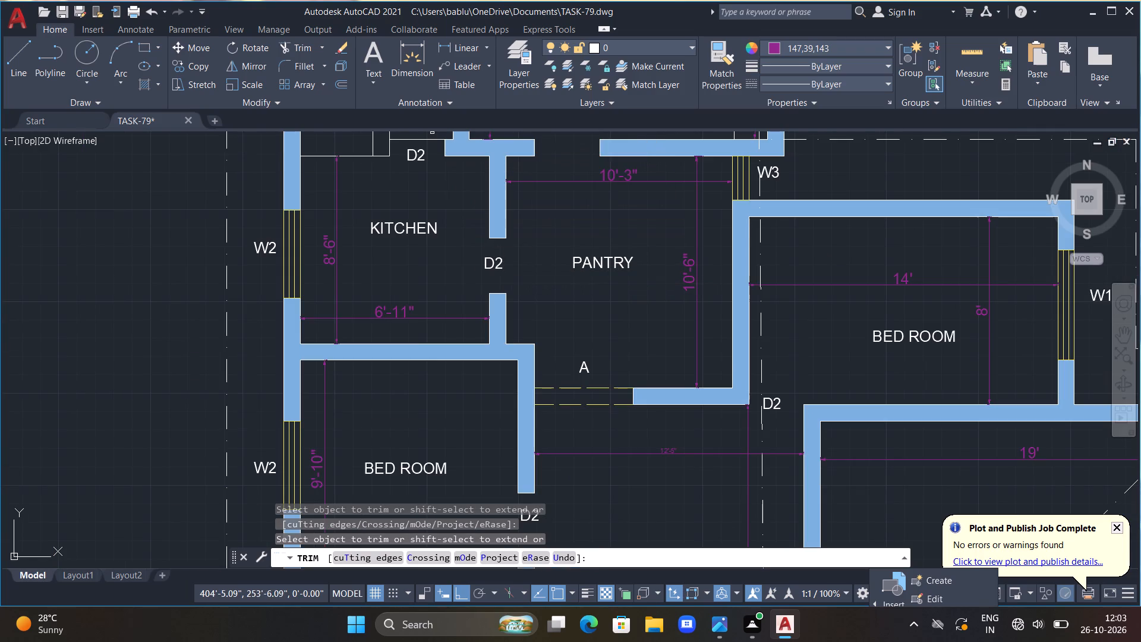
{"action": "left_click", "coordinate": [429, 138]}
{"action": "scroll", "coordinate": [434, 164], "scroll_direction": "down", "scroll_amount": 1}
{"action": "middle_click_drag", "start_coordinate": [432, 191], "coordinate": [468, 266]}
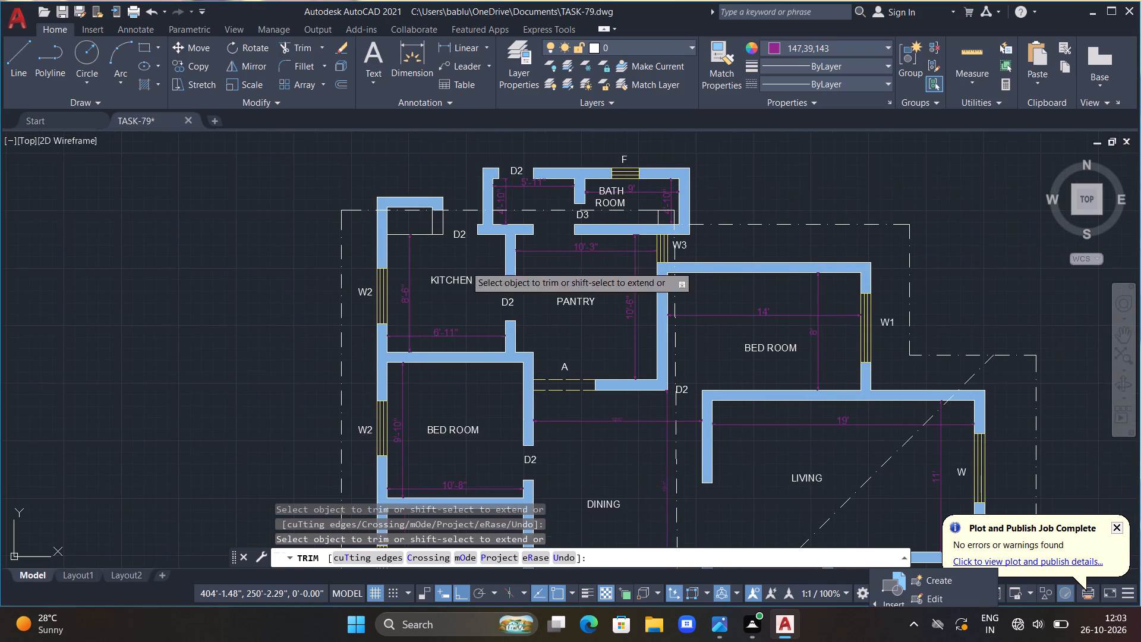
{"action": "key", "text": "Escape"}
{"action": "key", "text": "Escape"}
Fill the unhatched wall stub west of KITCHEN's north door D2 with the same solid blue hatch.
{"action": "scroll", "coordinate": [441, 269], "scroll_direction": "up", "scroll_amount": 1}
{"action": "middle_click_drag", "start_coordinate": [442, 265], "coordinate": [506, 318]}
{"action": "type", "text": "H"}
{"action": "key", "text": "space"}
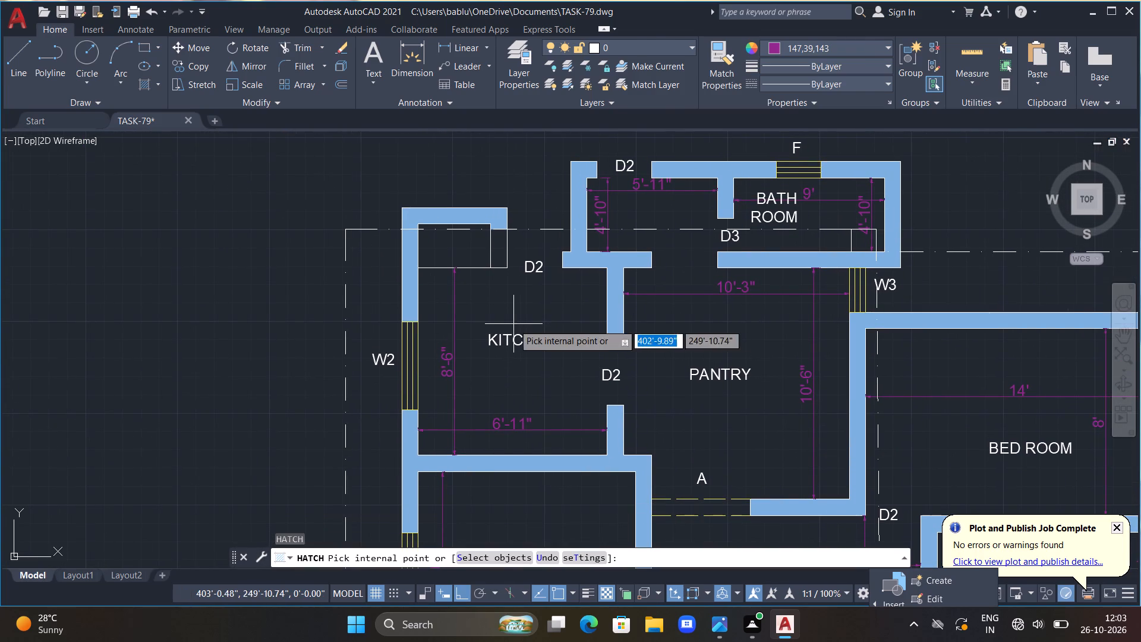
{"action": "left_click", "coordinate": [497, 246]}
{"action": "key", "text": "Escape"}
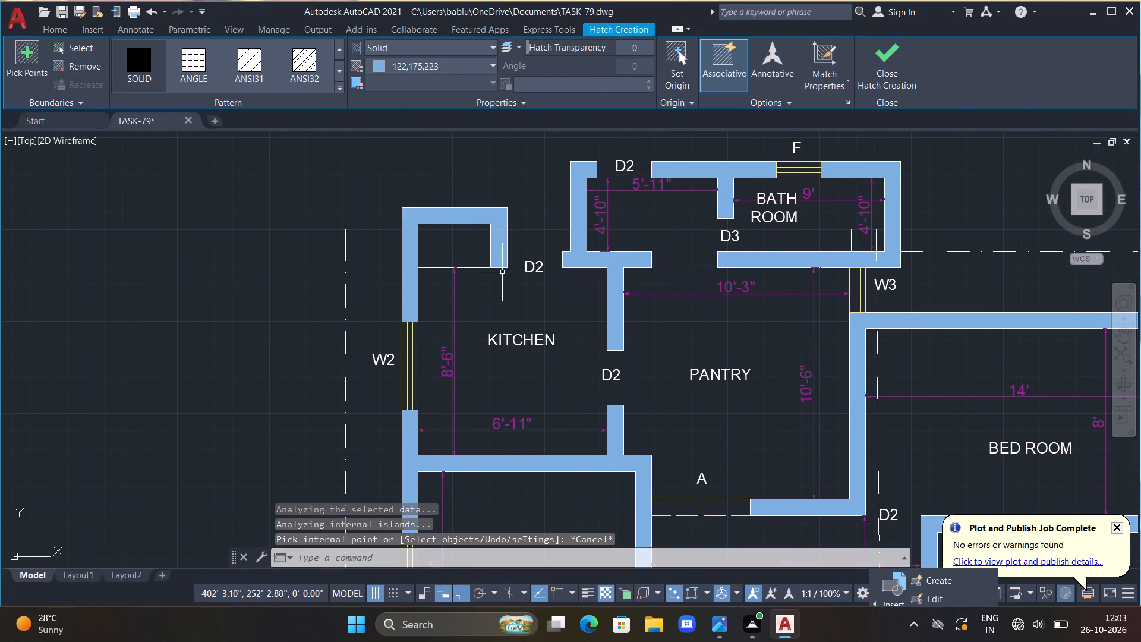
{"action": "scroll", "coordinate": [617, 350], "scroll_direction": "down", "scroll_amount": 1}
{"action": "middle_click_drag", "start_coordinate": [547, 382], "coordinate": [532, 315]}
{"action": "key", "text": "Escape"}
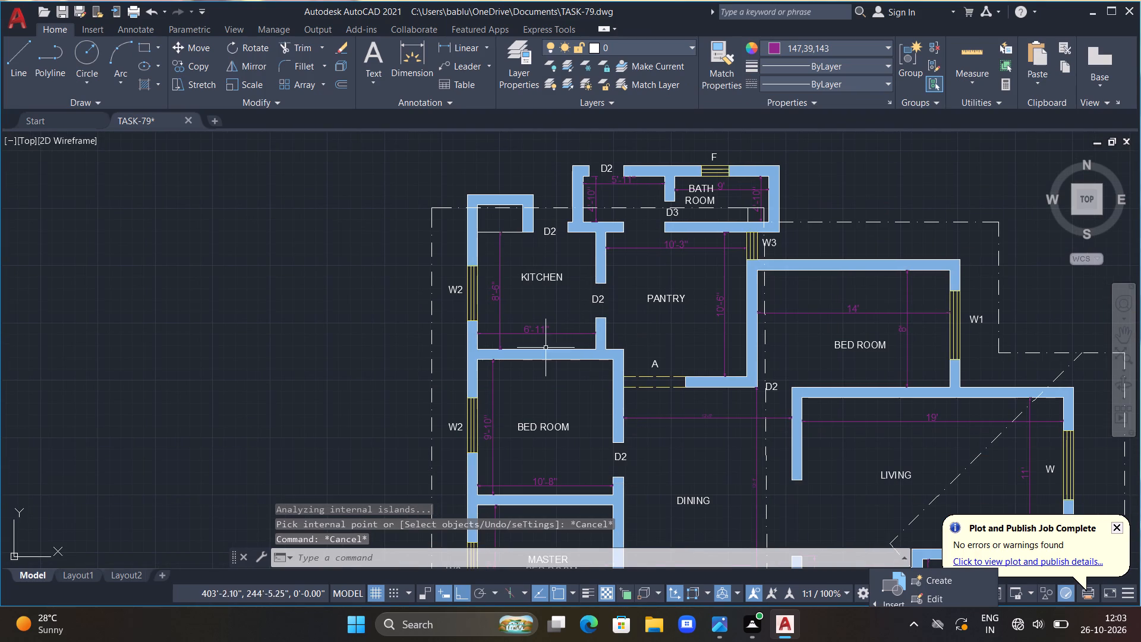
Review the wall hatching across the whole plan, from KITCHEN and BATH ROOM to VERANDAH and CAR PORCH.
{"action": "middle_click", "coordinate": [475, 285]}
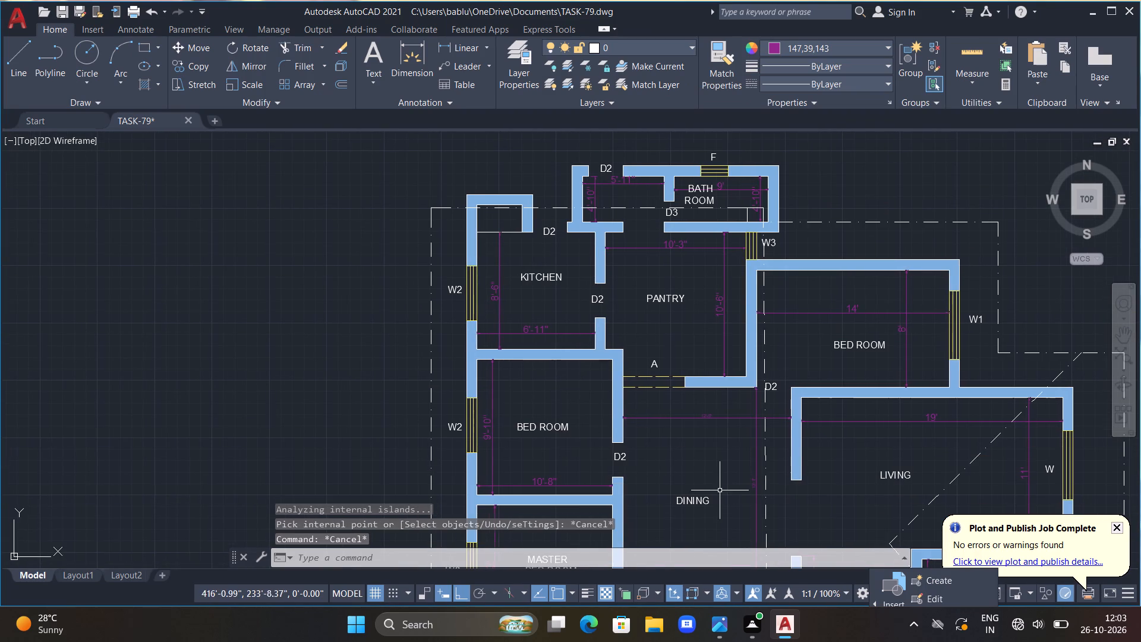
{"action": "middle_click_drag", "start_coordinate": [720, 489], "coordinate": [580, 329]}
{"action": "middle_click_drag", "start_coordinate": [751, 390], "coordinate": [695, 288]}
{"action": "middle_click_drag", "start_coordinate": [764, 433], "coordinate": [764, 408]}
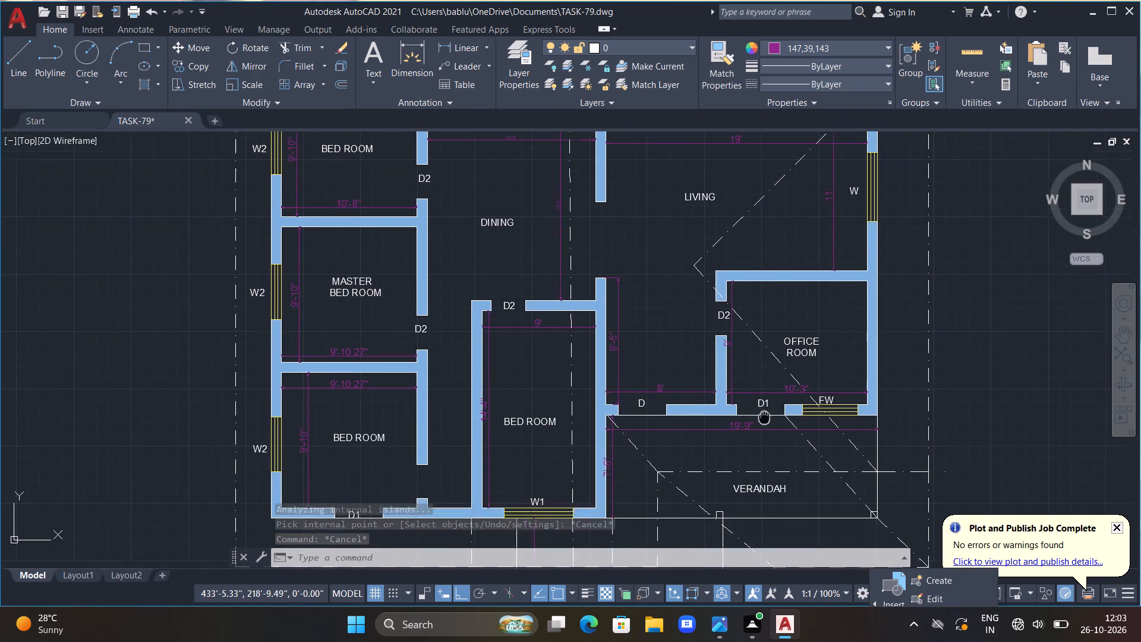
{"action": "middle_click_drag", "start_coordinate": [764, 408], "coordinate": [753, 263]}
{"action": "middle_click_drag", "start_coordinate": [752, 433], "coordinate": [850, 286]}
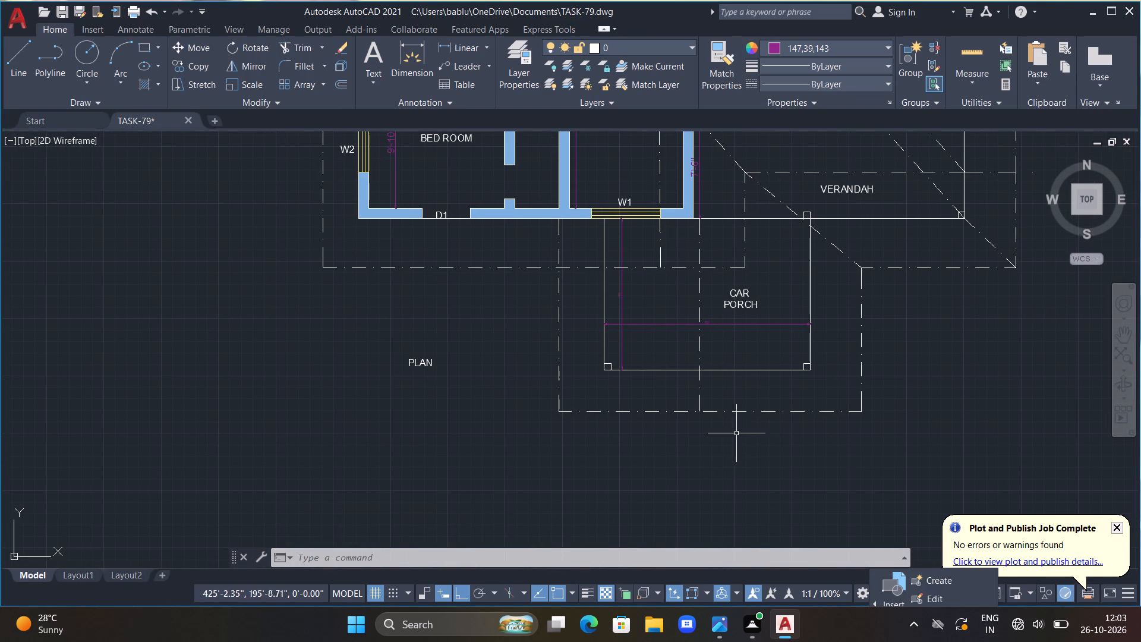
{"action": "scroll", "coordinate": [709, 361], "scroll_direction": "up", "scroll_amount": 1}
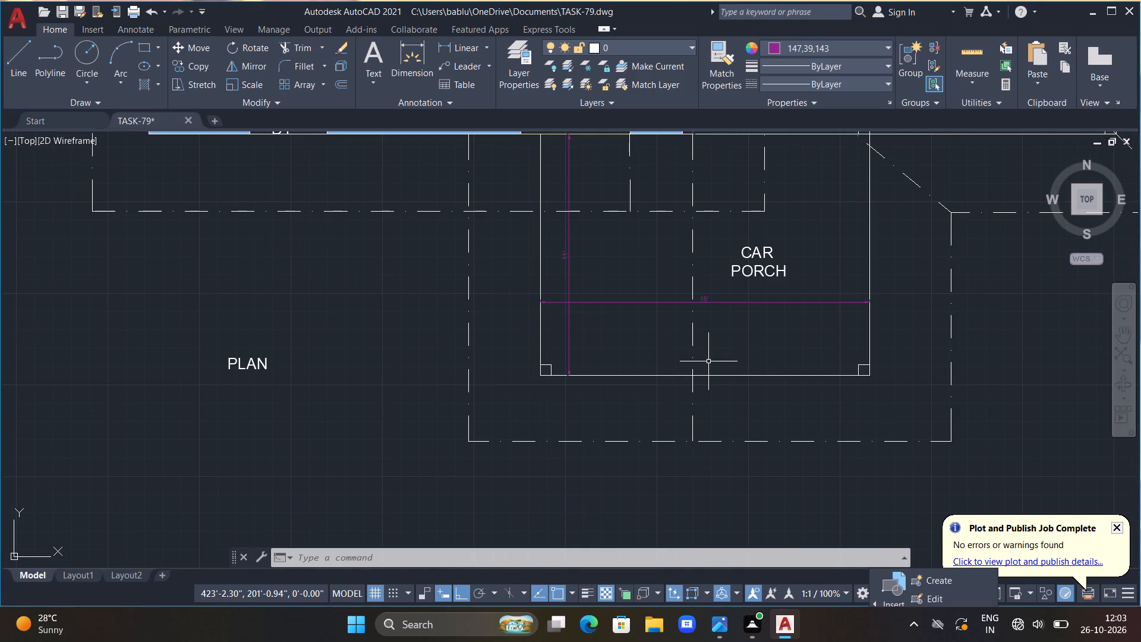
{"action": "scroll", "coordinate": [650, 315], "scroll_direction": "down", "scroll_amount": 1}
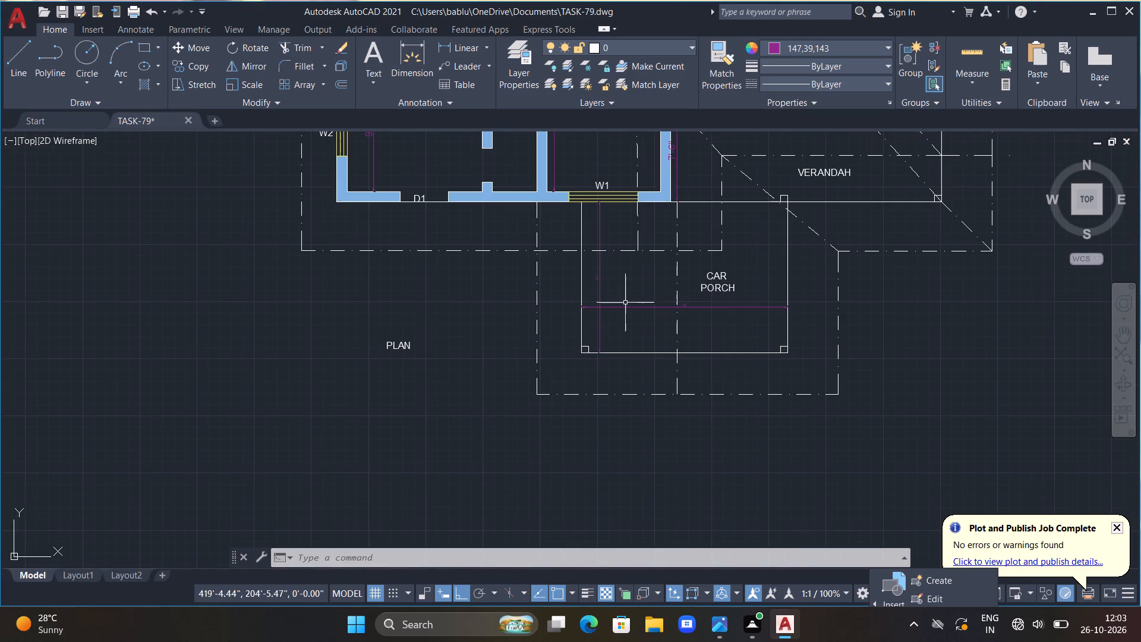
{"action": "scroll", "coordinate": [494, 291], "scroll_direction": "down", "scroll_amount": 1}
{"action": "middle_click_drag", "start_coordinate": [478, 248], "coordinate": [547, 470]}
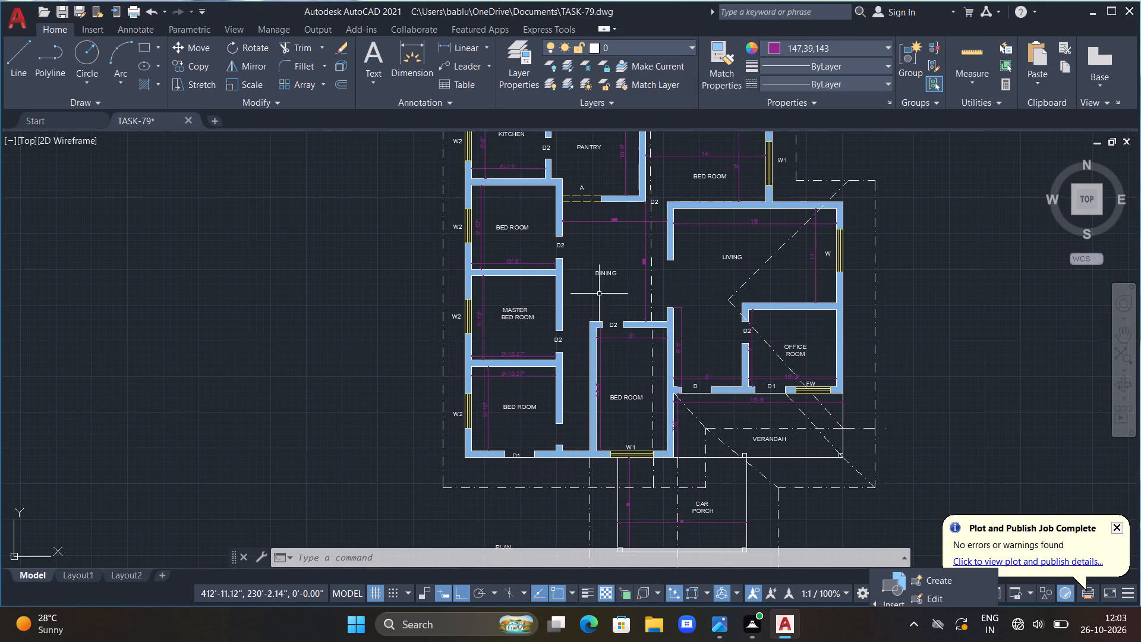
{"action": "middle_click_drag", "start_coordinate": [615, 265], "coordinate": [573, 342]}
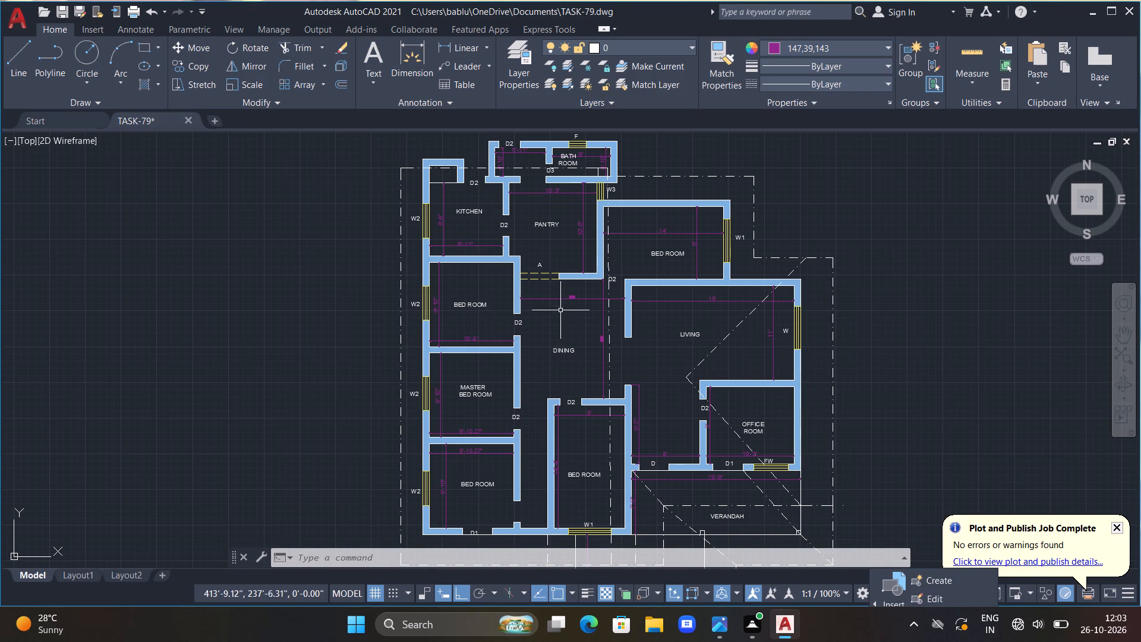
{"action": "scroll", "coordinate": [556, 226], "scroll_direction": "up", "scroll_amount": 2}
{"action": "scroll", "coordinate": [556, 226], "scroll_direction": "down", "scroll_amount": 2}
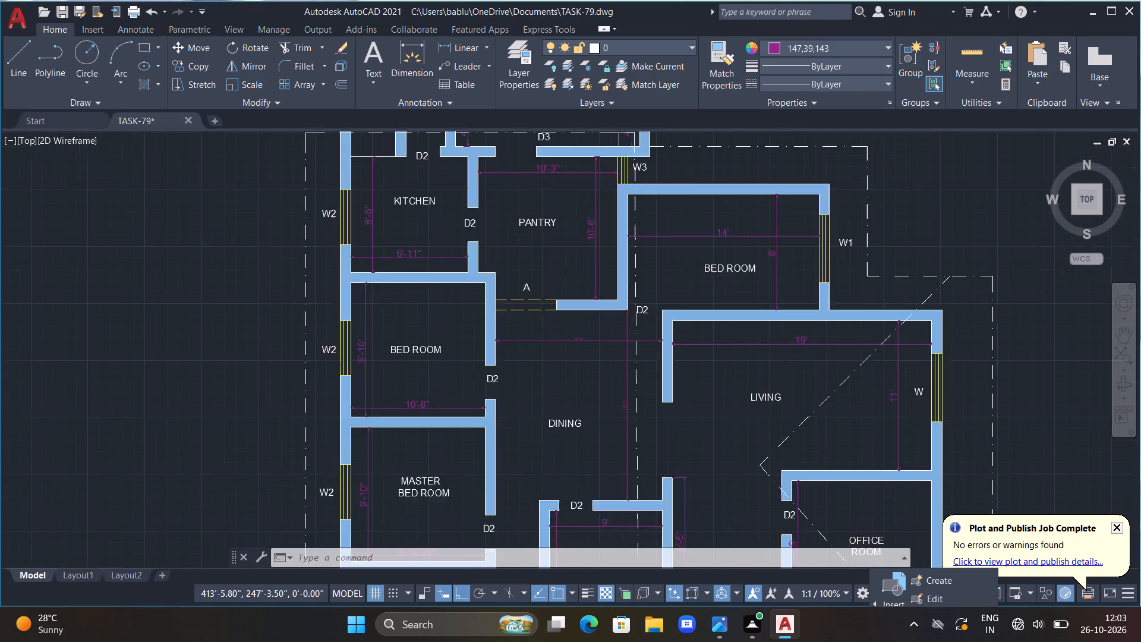
{"action": "key", "text": "Escape"}
{"action": "key", "text": "Escape"}
{"action": "key", "text": "Escape"}
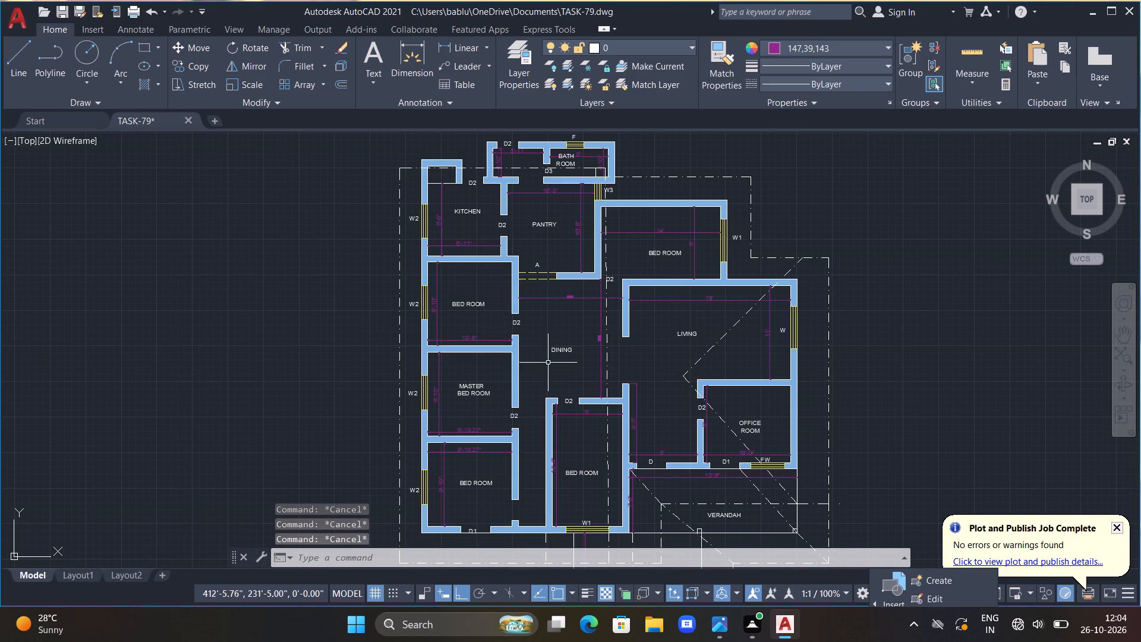
Save the finished TASK-79 drawing with the whole floor plan in view.
{"action": "scroll", "coordinate": [565, 376], "scroll_direction": "down", "scroll_amount": 1}
{"action": "middle_click_drag", "start_coordinate": [569, 380], "coordinate": [595, 347]}
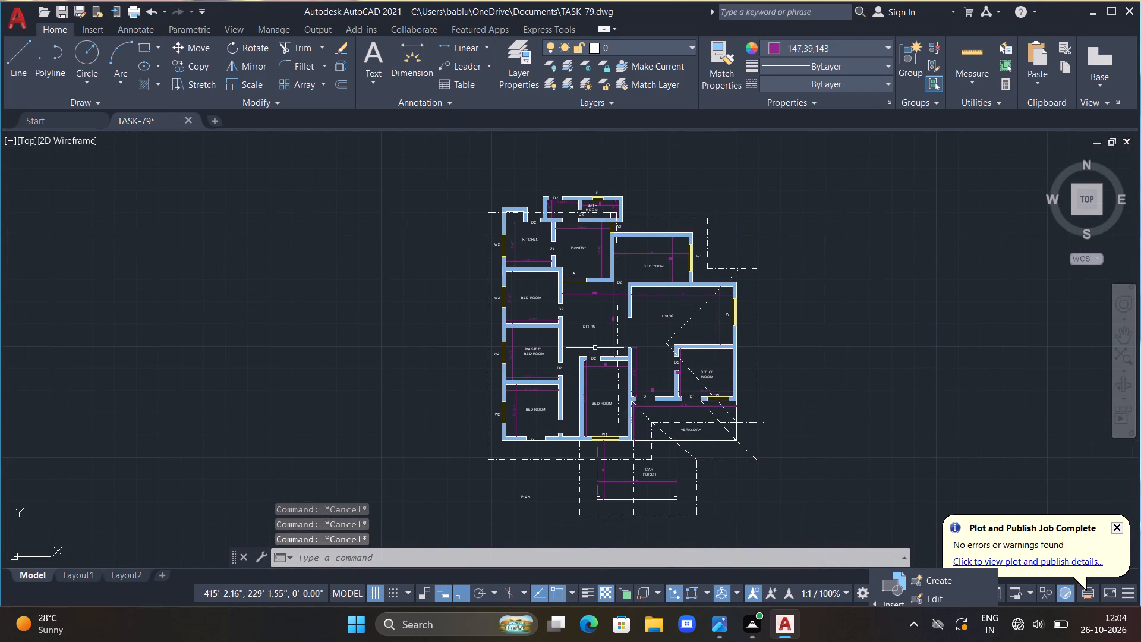
{"action": "key", "text": "ctrl+s"}
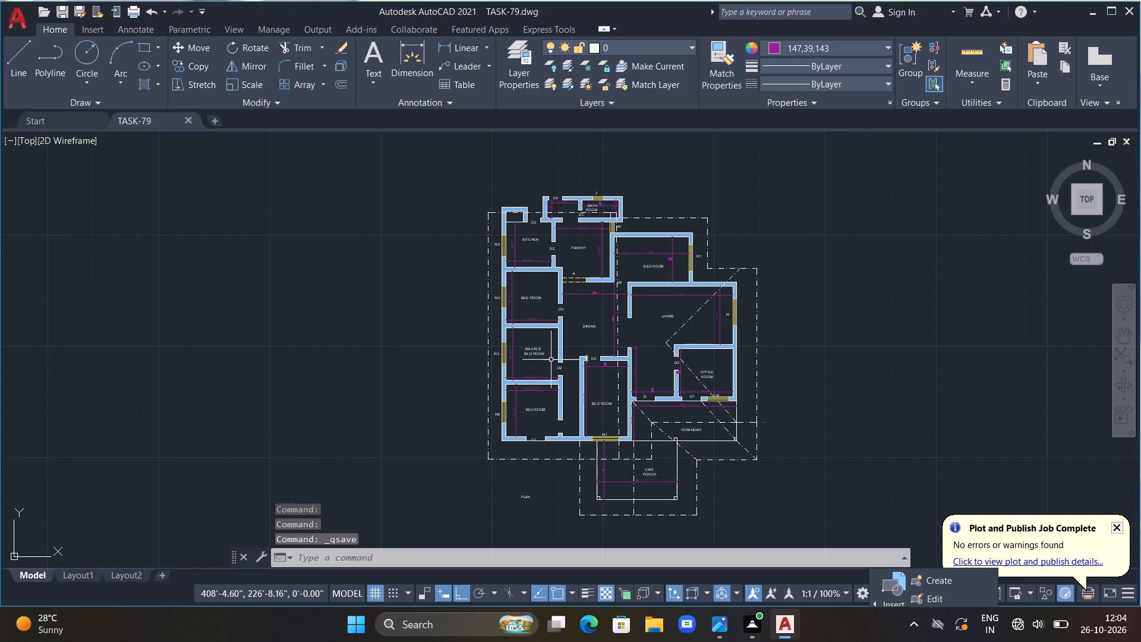
{"action": "key", "text": "ctrl+s"}
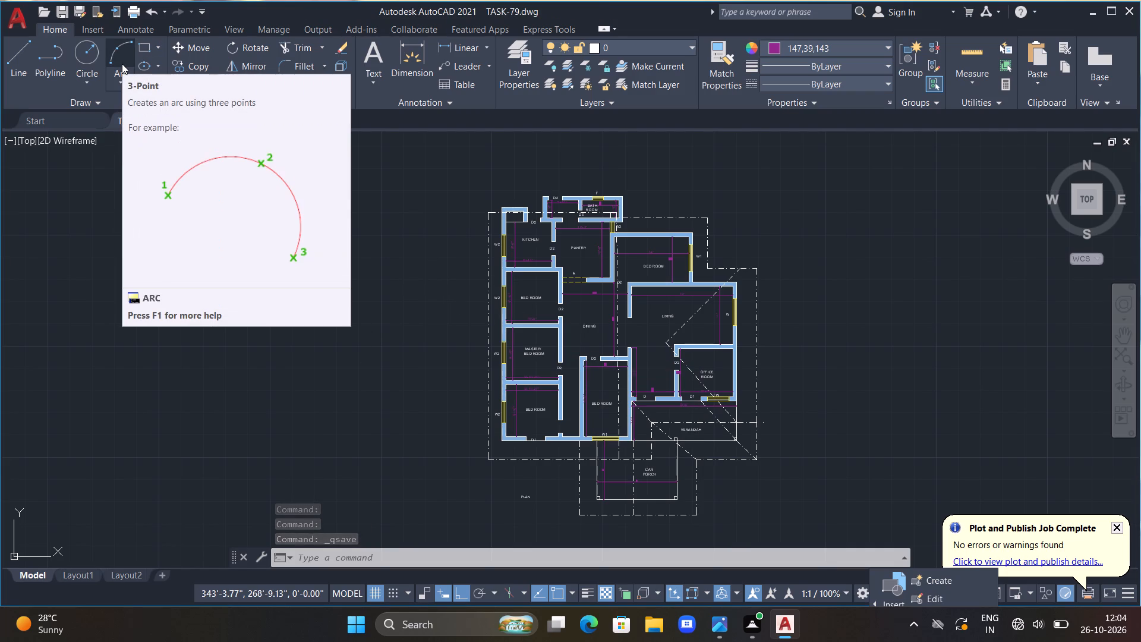
Save the drawing under the new name TASK-80.dwg in the Documents folder.
{"action": "left_click", "coordinate": [27, 30]}
{"action": "left_click", "coordinate": [43, 209]}
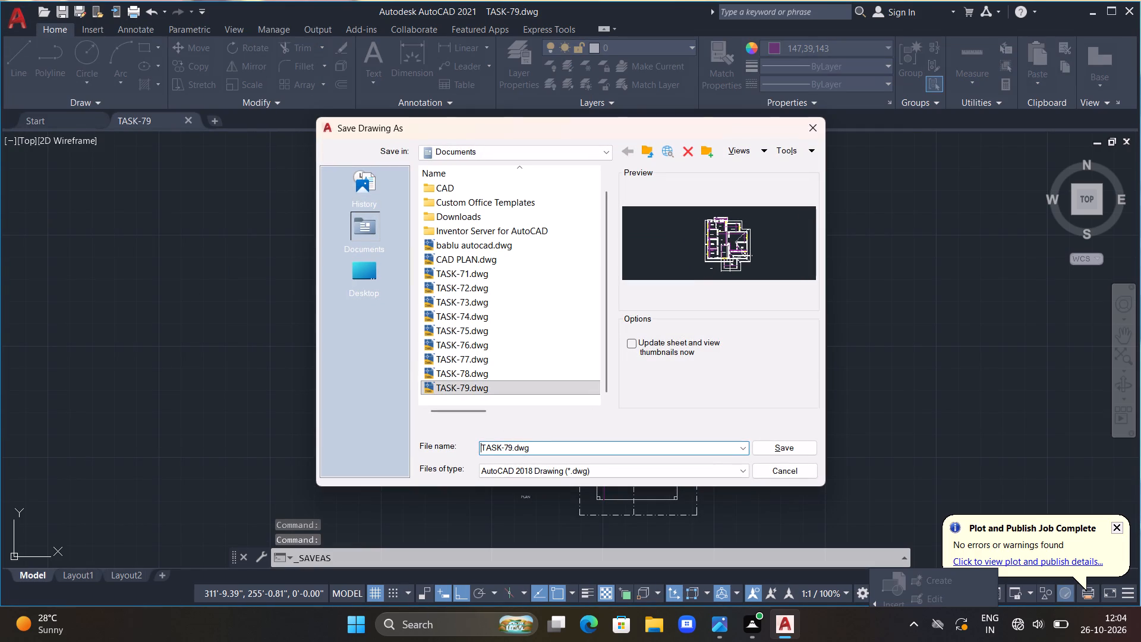
{"action": "left_click", "coordinate": [513, 448]}
{"action": "key", "text": "BackSpace"}
{"action": "key", "text": "BackSpace"}
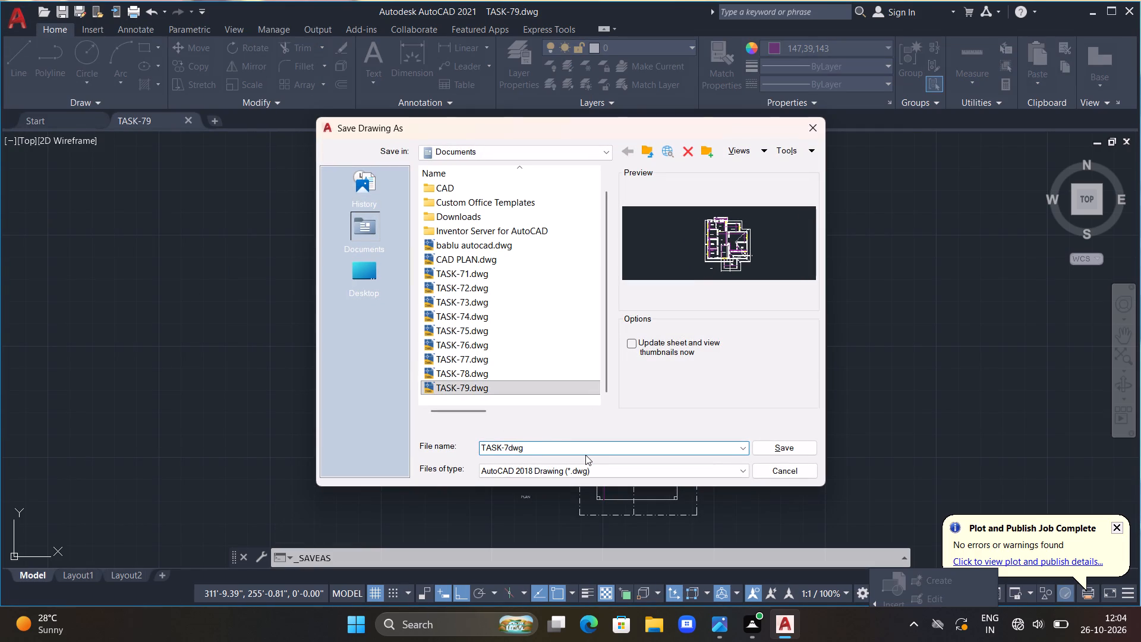
{"action": "key", "text": "BackSpace"}
{"action": "type", "text": "80."}
{"action": "left_click", "coordinate": [798, 451]}
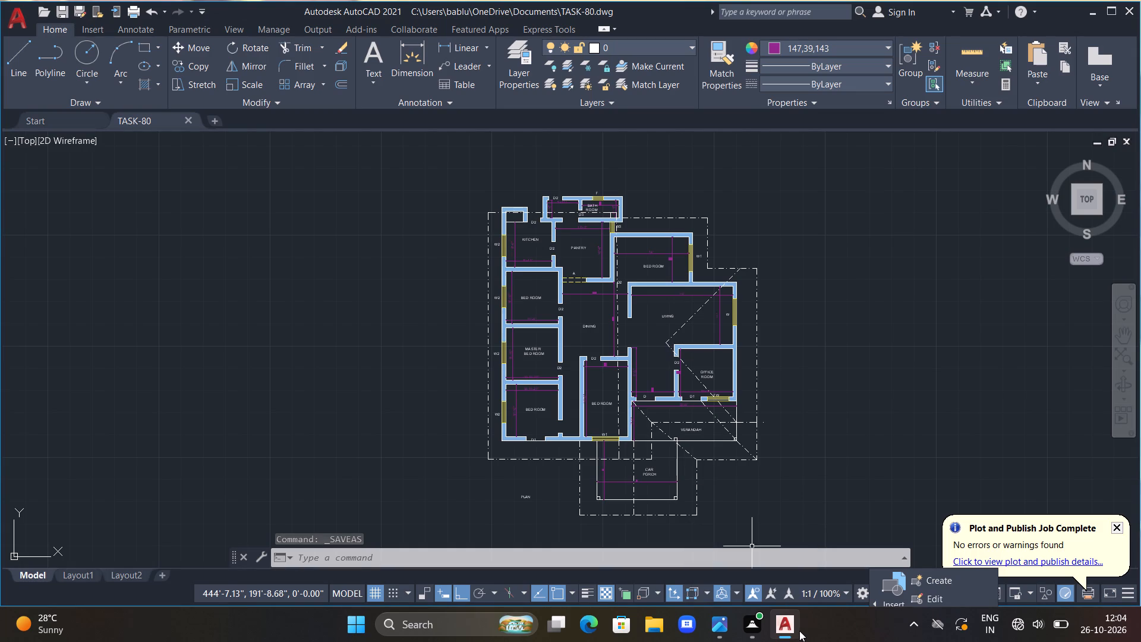
Set up a plot with AutoCAD PDF (High Quality Print).pc3, scale units in inches and a window around the whole floor plan.
{"action": "left_click", "coordinate": [13, 23]}
{"action": "double_click", "coordinate": [29, 335]}
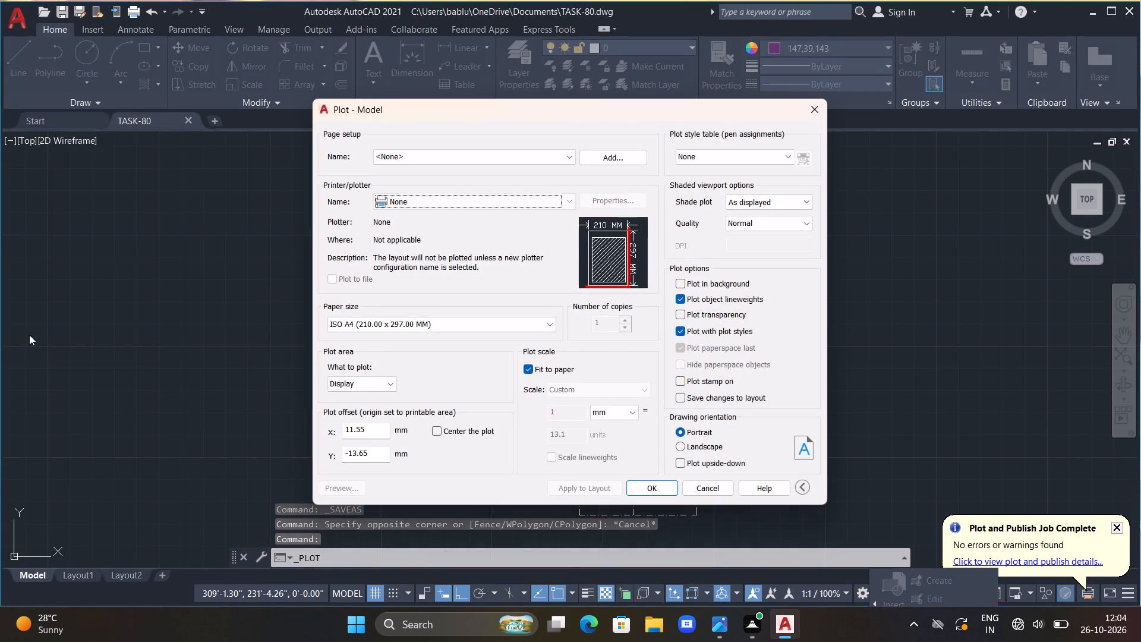
{"action": "left_click", "coordinate": [429, 210]}
{"action": "double_click", "coordinate": [432, 206]}
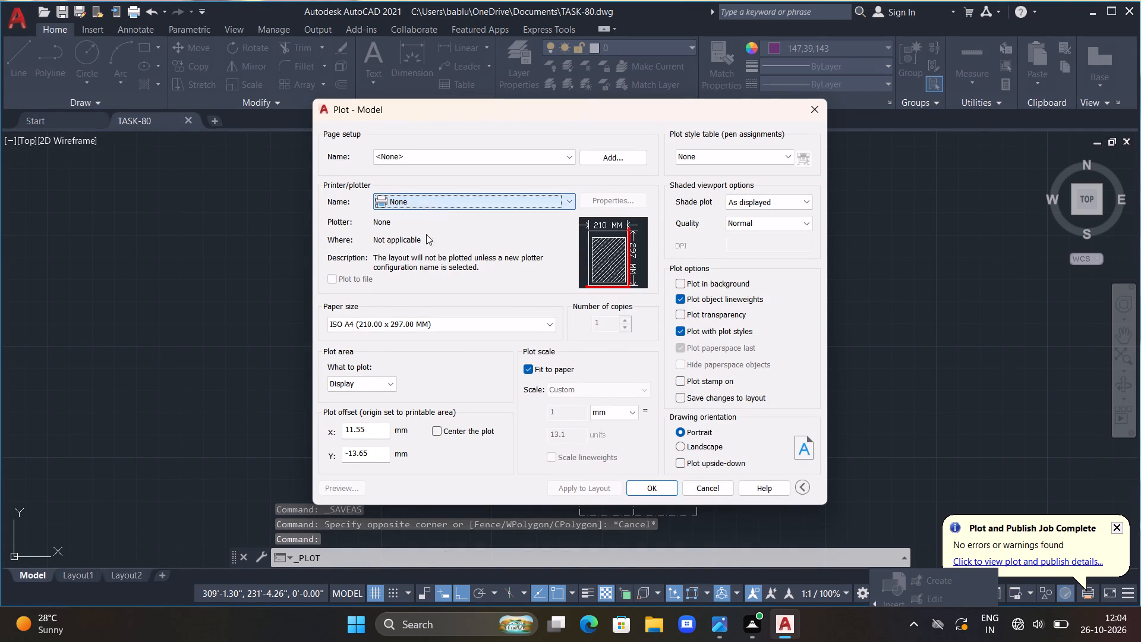
{"action": "left_click", "coordinate": [436, 203]}
{"action": "left_click", "coordinate": [432, 284]}
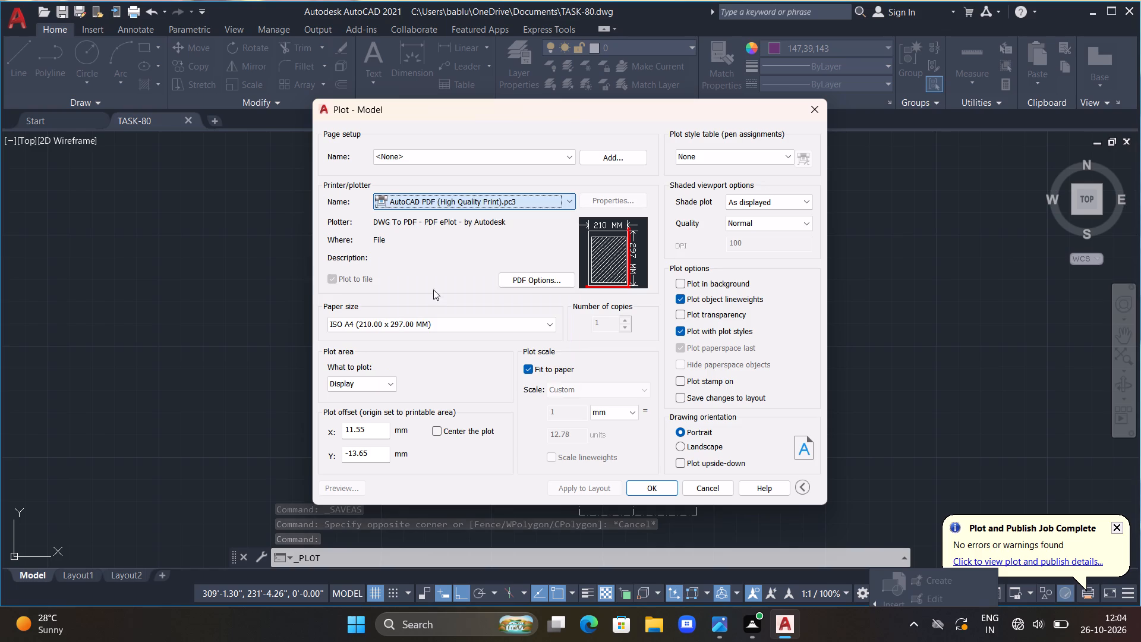
{"action": "left_click", "coordinate": [621, 416]}
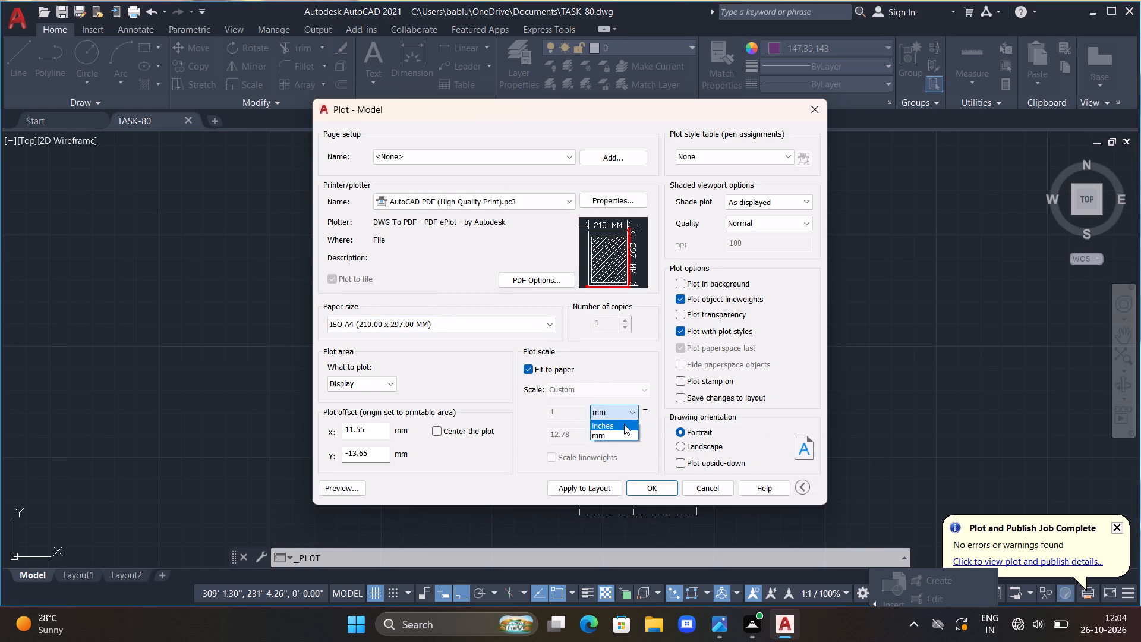
{"action": "left_click", "coordinate": [624, 424]}
{"action": "left_click", "coordinate": [379, 388]}
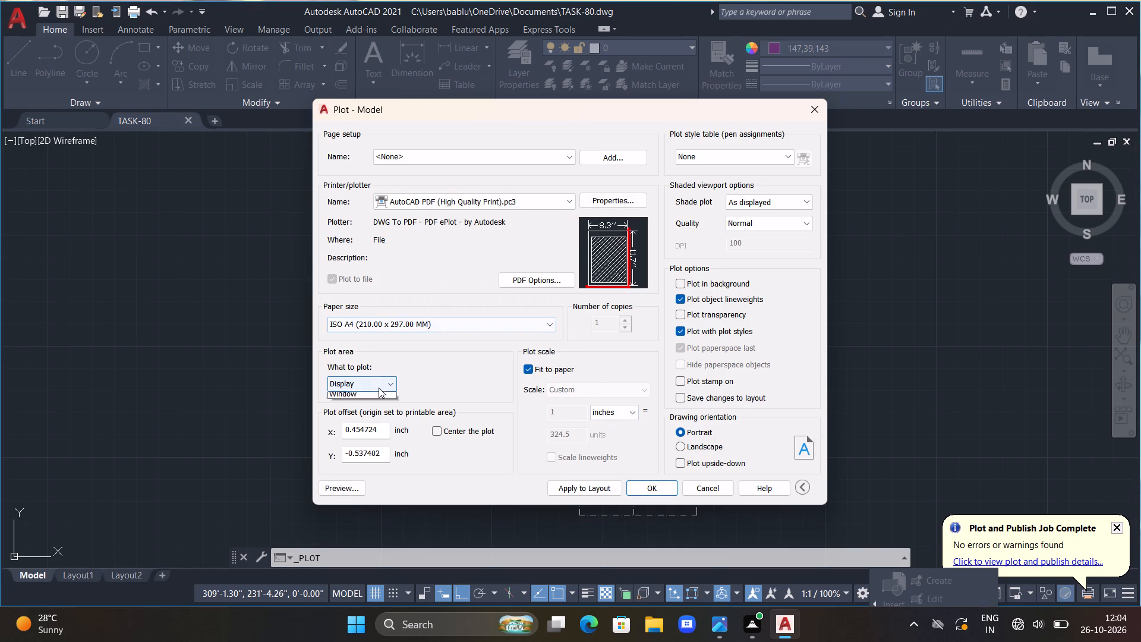
{"action": "left_click", "coordinate": [367, 424]}
{"action": "scroll", "coordinate": [389, 317], "scroll_direction": "down", "scroll_amount": 2}
{"action": "left_click", "coordinate": [398, 256]}
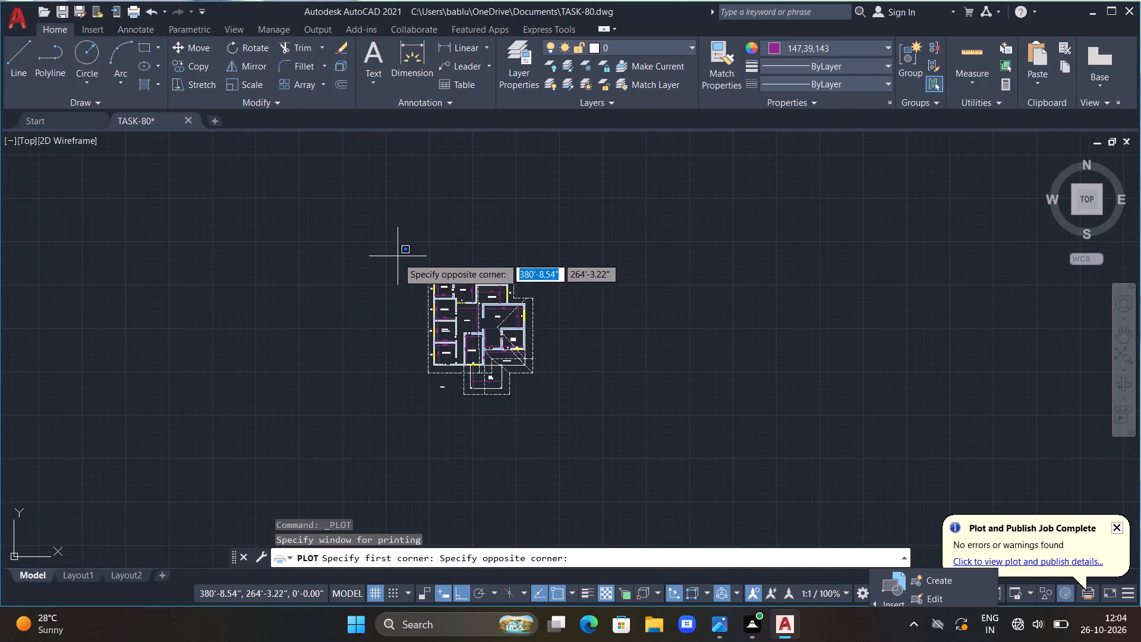
{"action": "left_click", "coordinate": [587, 440]}
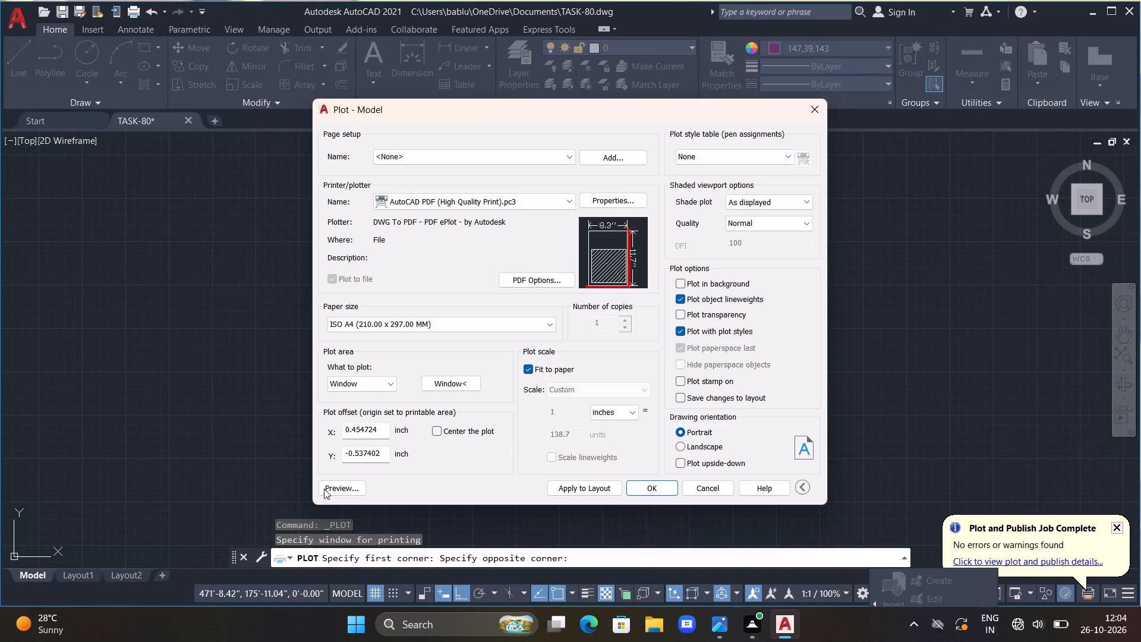
Preview the plot and examine walls, dimensions and labels from KITCHEN and BATH ROOM down to VERANDAH and CAR PORCH.
{"action": "left_click", "coordinate": [329, 490]}
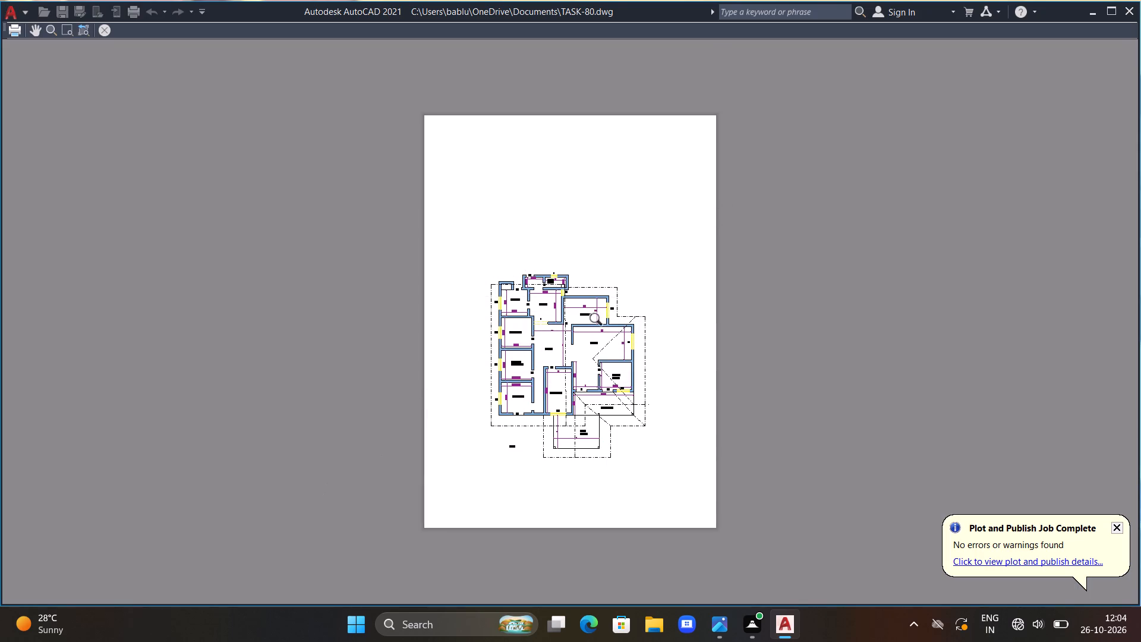
{"action": "scroll", "coordinate": [598, 327], "scroll_direction": "up", "scroll_amount": 2}
{"action": "scroll", "coordinate": [473, 333], "scroll_direction": "up", "scroll_amount": 1}
{"action": "middle_click_drag", "start_coordinate": [472, 333], "coordinate": [468, 310]}
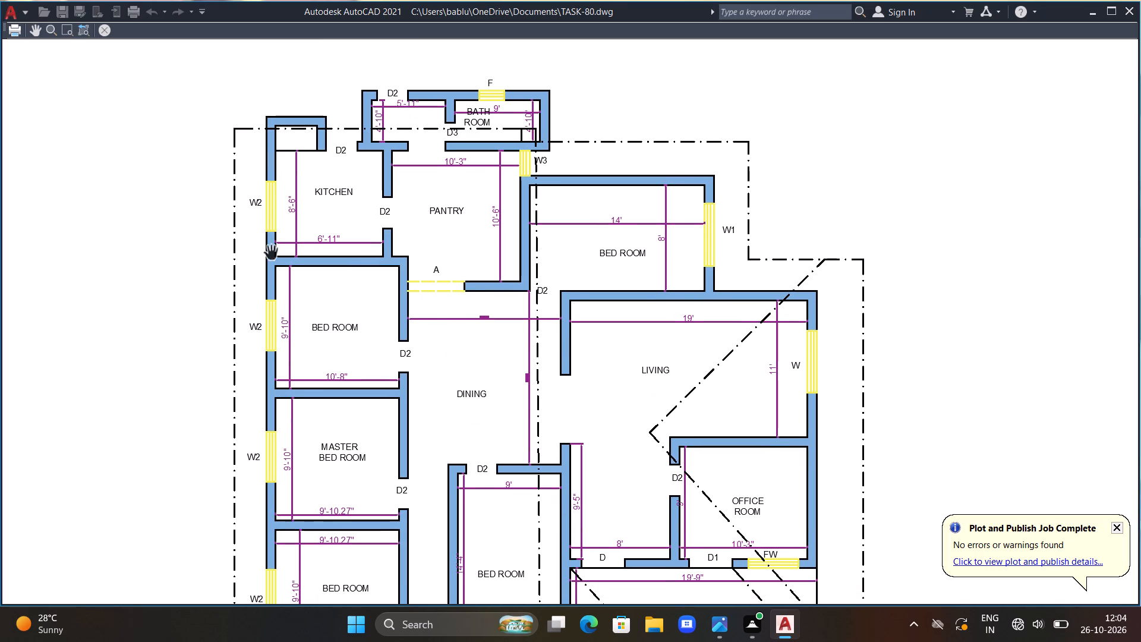
{"action": "middle_click_drag", "start_coordinate": [510, 402], "coordinate": [415, 224]}
{"action": "middle_click_drag", "start_coordinate": [461, 449], "coordinate": [546, 311]}
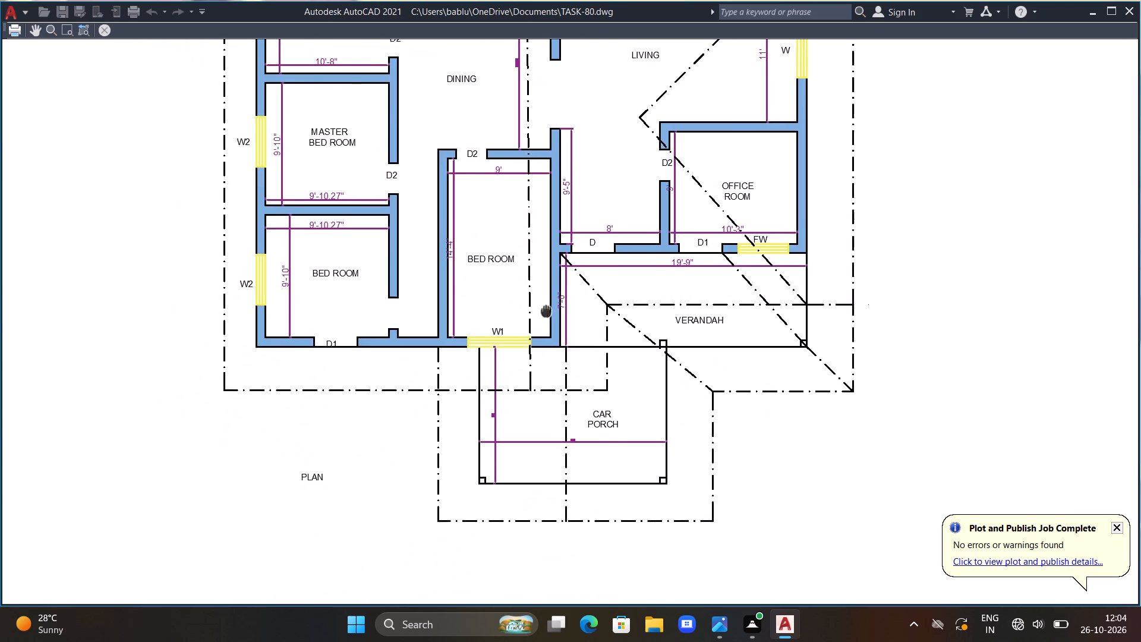
{"action": "scroll", "coordinate": [534, 361], "scroll_direction": "up", "scroll_amount": 2}
{"action": "scroll", "coordinate": [534, 361], "scroll_direction": "down", "scroll_amount": 1}
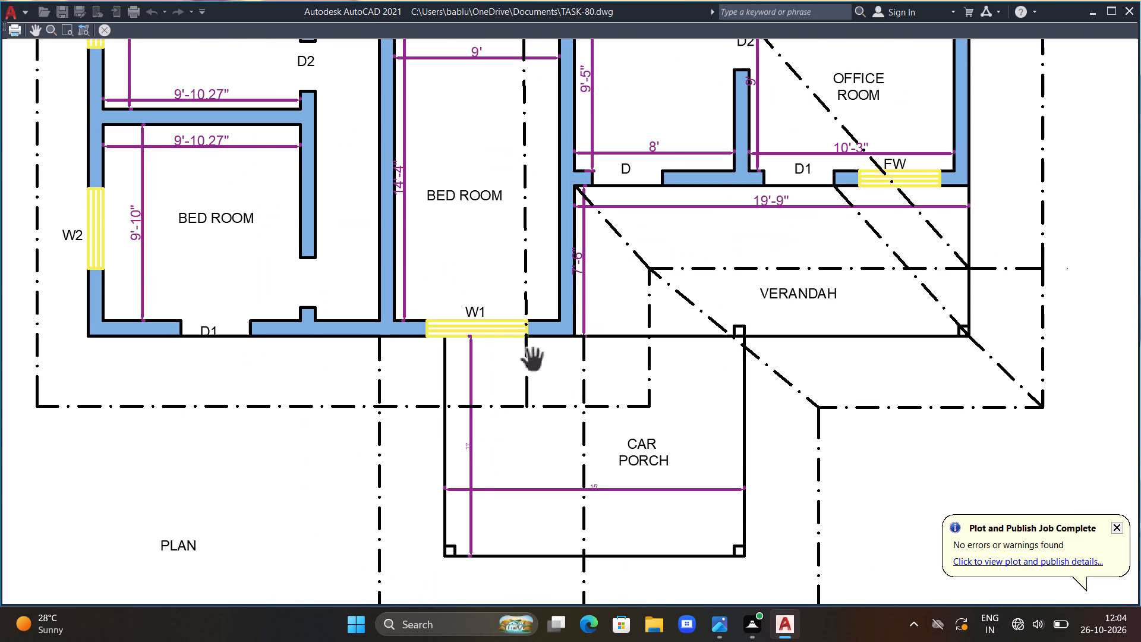
{"action": "scroll", "coordinate": [534, 361], "scroll_direction": "down", "scroll_amount": 1}
{"action": "middle_click_drag", "start_coordinate": [634, 304], "coordinate": [642, 369]}
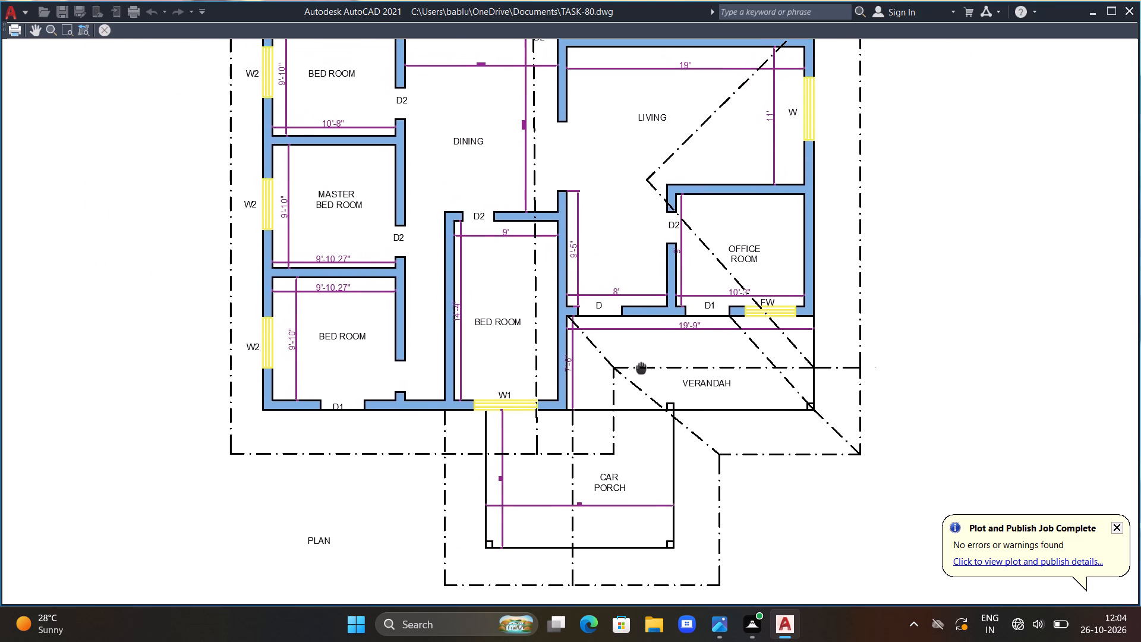
{"action": "middle_click_drag", "start_coordinate": [642, 369], "coordinate": [648, 388]}
{"action": "middle_click_drag", "start_coordinate": [672, 259], "coordinate": [702, 436]}
{"action": "middle_click_drag", "start_coordinate": [675, 292], "coordinate": [720, 372]}
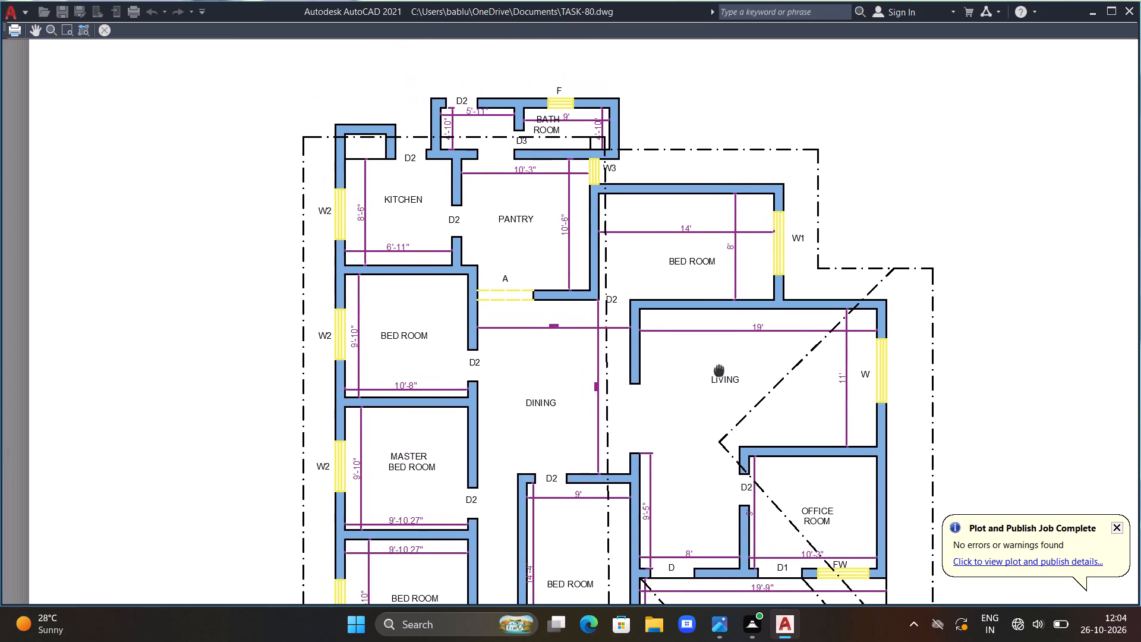
{"action": "middle_click_drag", "start_coordinate": [720, 372], "coordinate": [725, 375]}
{"action": "middle_click_drag", "start_coordinate": [644, 279], "coordinate": [672, 298]}
{"action": "scroll", "coordinate": [657, 190], "scroll_direction": "up", "scroll_amount": 2}
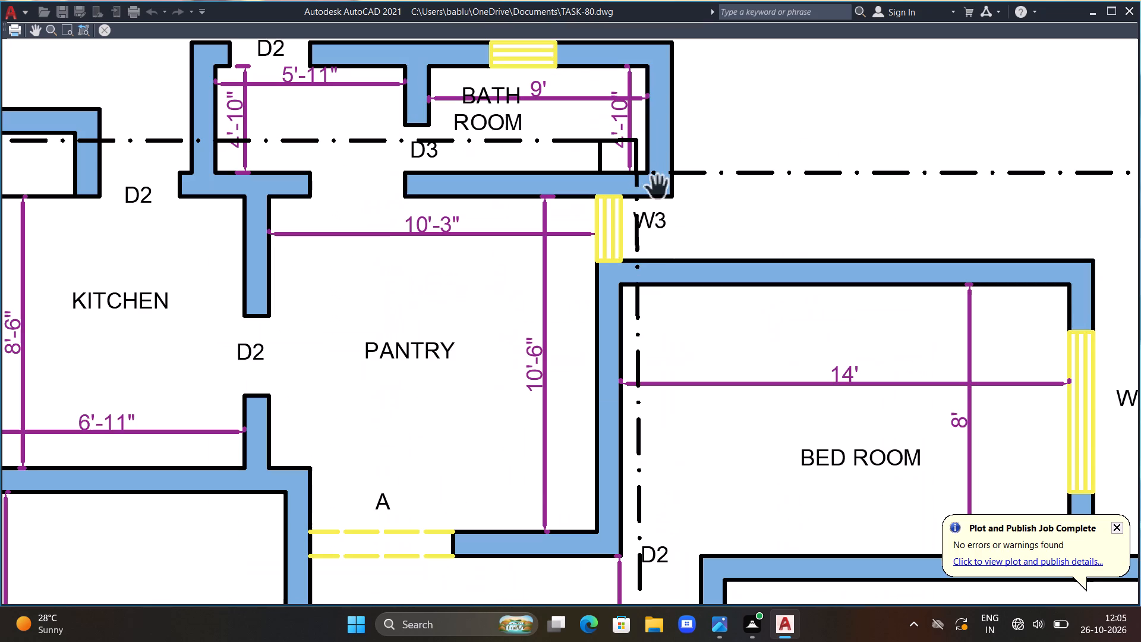
{"action": "scroll", "coordinate": [656, 188], "scroll_direction": "down", "scroll_amount": 1}
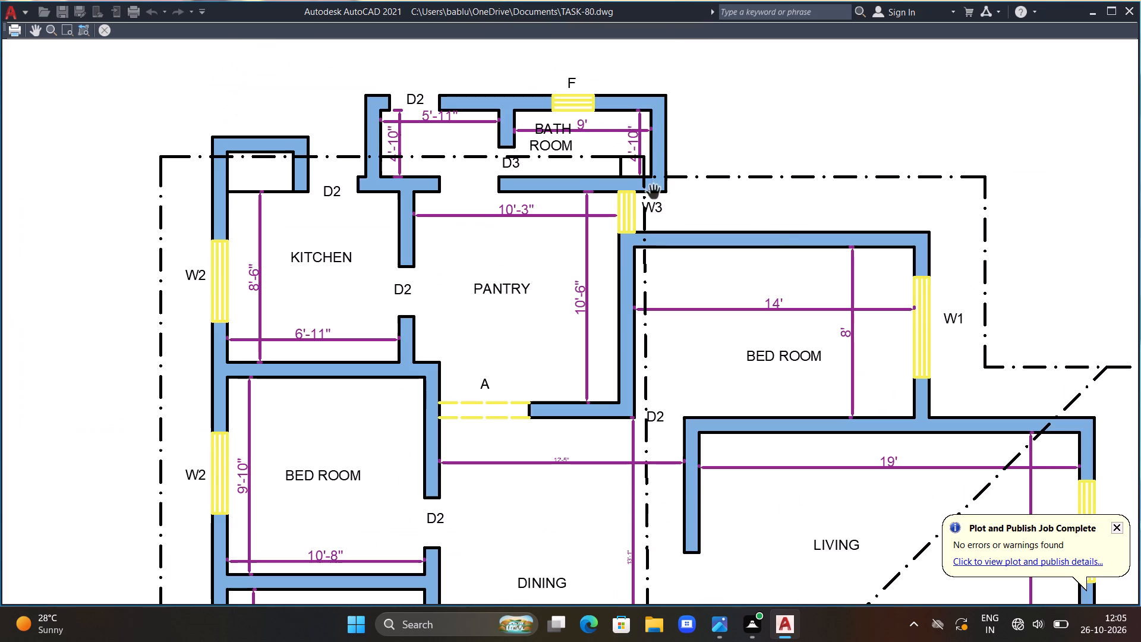
{"action": "scroll", "coordinate": [653, 194], "scroll_direction": "down", "scroll_amount": 1}
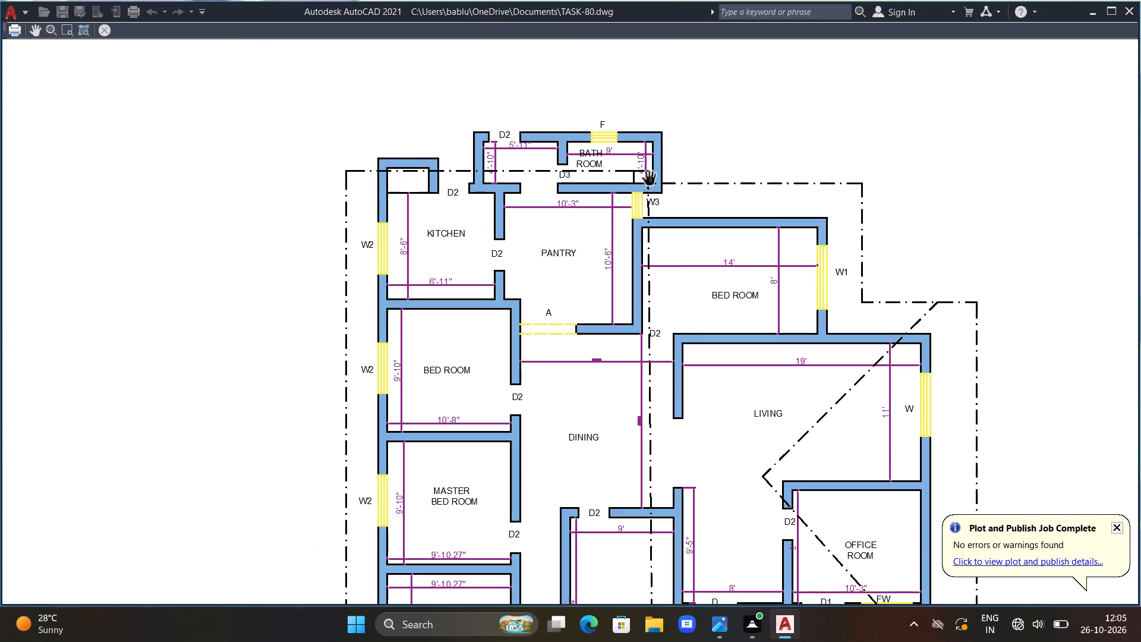
{"action": "scroll", "coordinate": [657, 193], "scroll_direction": "up", "scroll_amount": 2}
{"action": "scroll", "coordinate": [657, 196], "scroll_direction": "down", "scroll_amount": 3}
{"action": "middle_click_drag", "start_coordinate": [609, 294], "coordinate": [565, 200]}
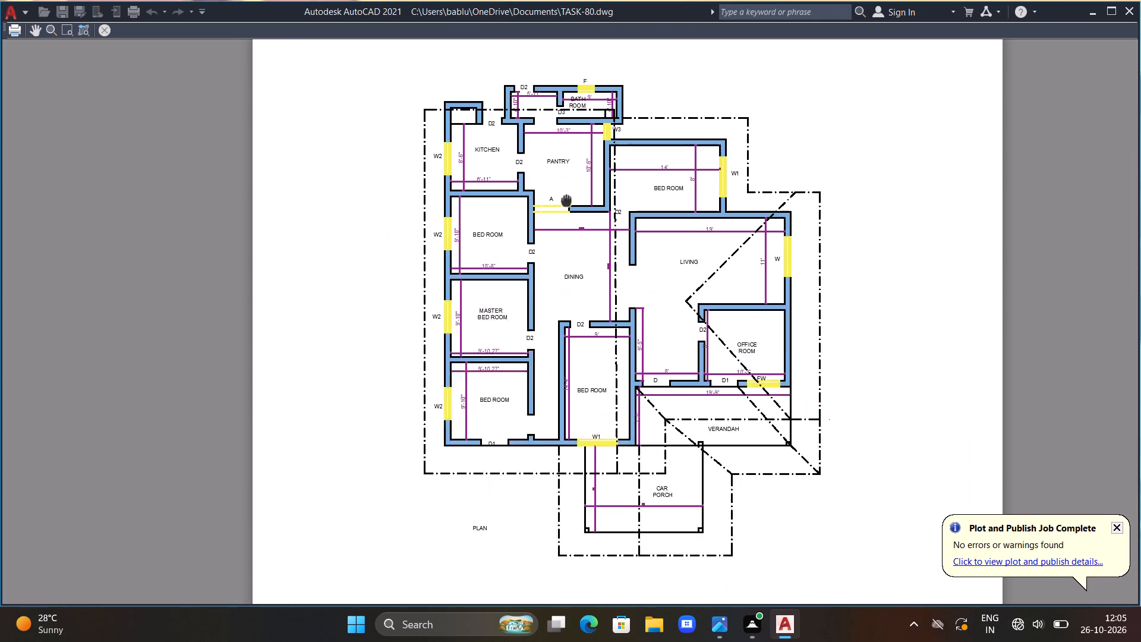
{"action": "middle_click_drag", "start_coordinate": [565, 200], "coordinate": [558, 190]}
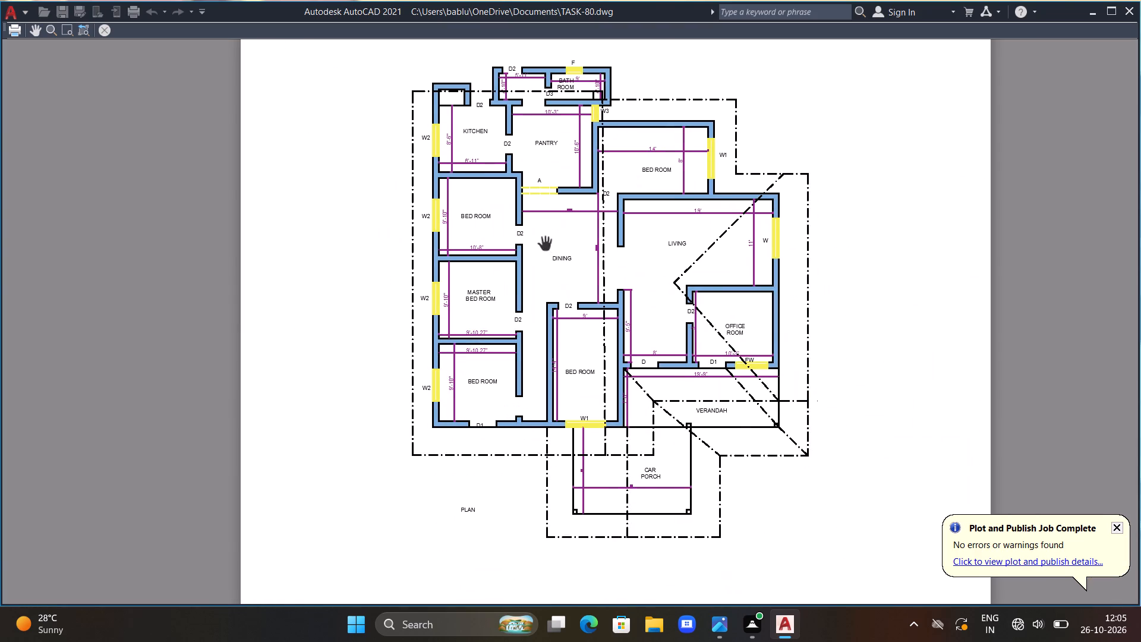
Inspect LIVING, OFFICE ROOM, KITCHEN, PANTRY and DINING closely in the plot preview, and close the preview.
{"action": "middle_click_drag", "start_coordinate": [764, 262], "coordinate": [575, 285]}
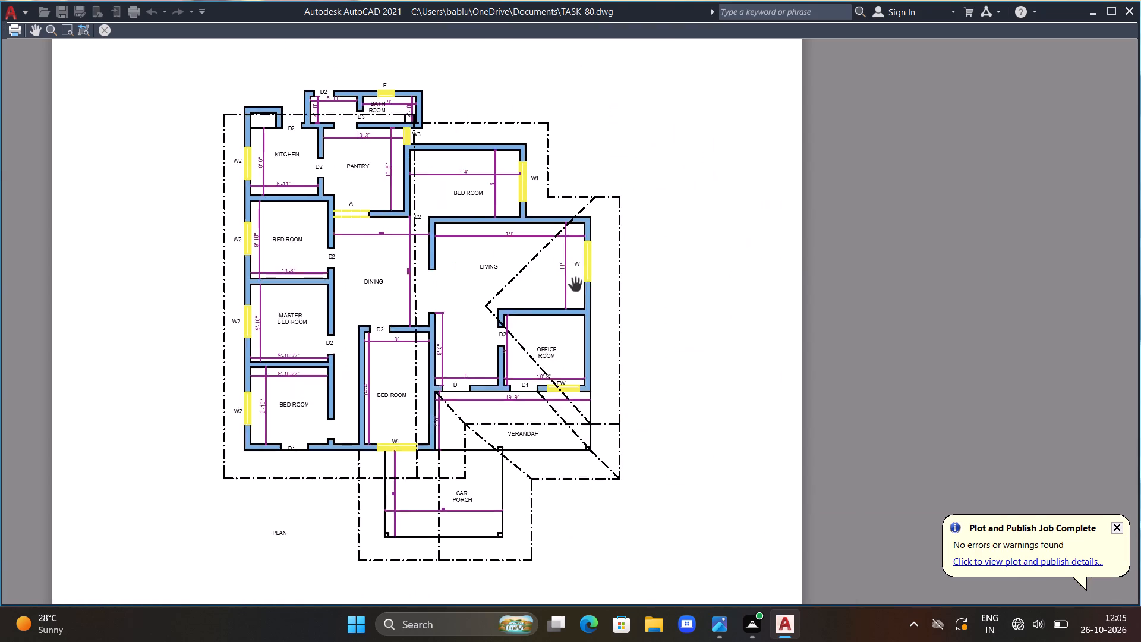
{"action": "scroll", "coordinate": [576, 275], "scroll_direction": "up", "scroll_amount": 5}
{"action": "scroll", "coordinate": [579, 259], "scroll_direction": "down", "scroll_amount": 3}
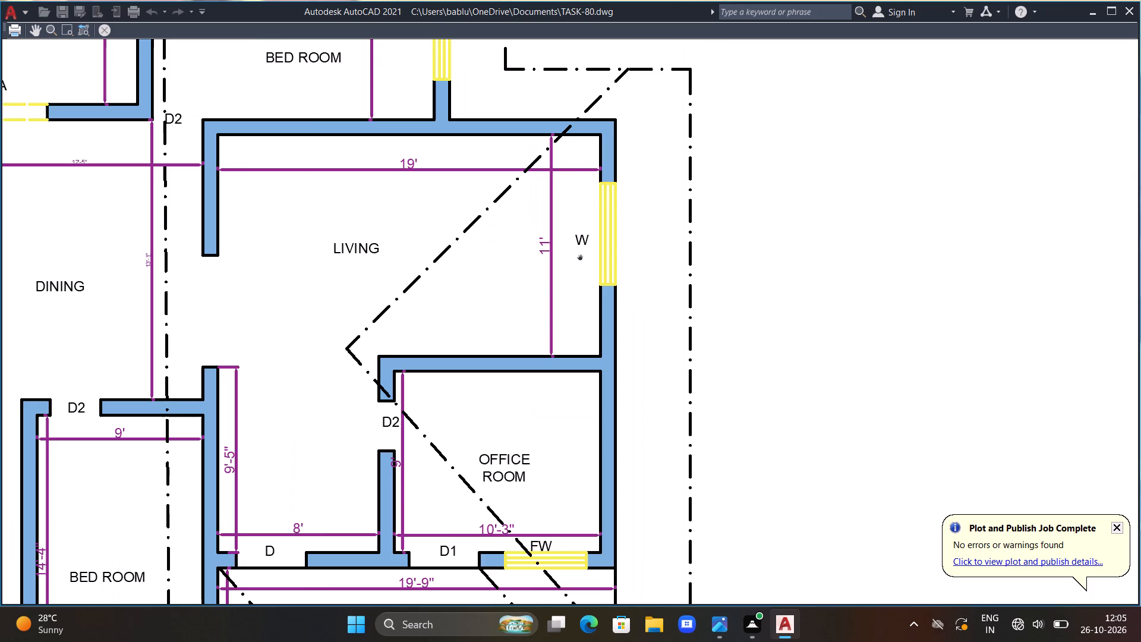
{"action": "scroll", "coordinate": [579, 259], "scroll_direction": "down", "scroll_amount": 1}
{"action": "scroll", "coordinate": [176, 200], "scroll_direction": "down", "scroll_amount": 1}
{"action": "middle_click_drag", "start_coordinate": [226, 213], "coordinate": [382, 219]}
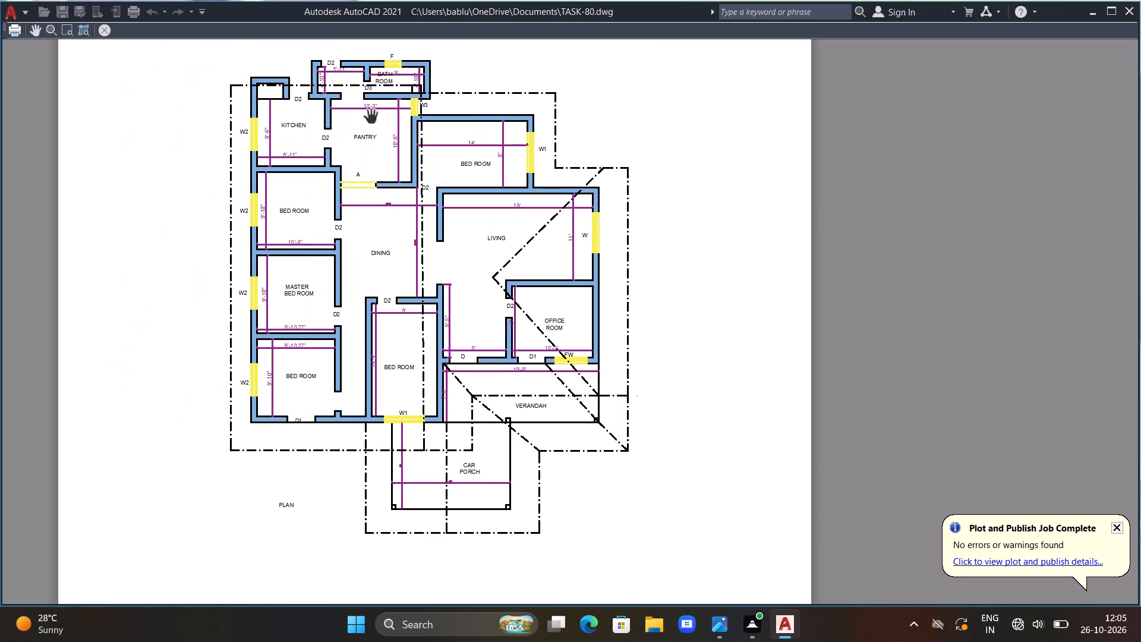
{"action": "middle_click_drag", "start_coordinate": [370, 117], "coordinate": [420, 243]}
{"action": "scroll", "coordinate": [339, 204], "scroll_direction": "up", "scroll_amount": 3}
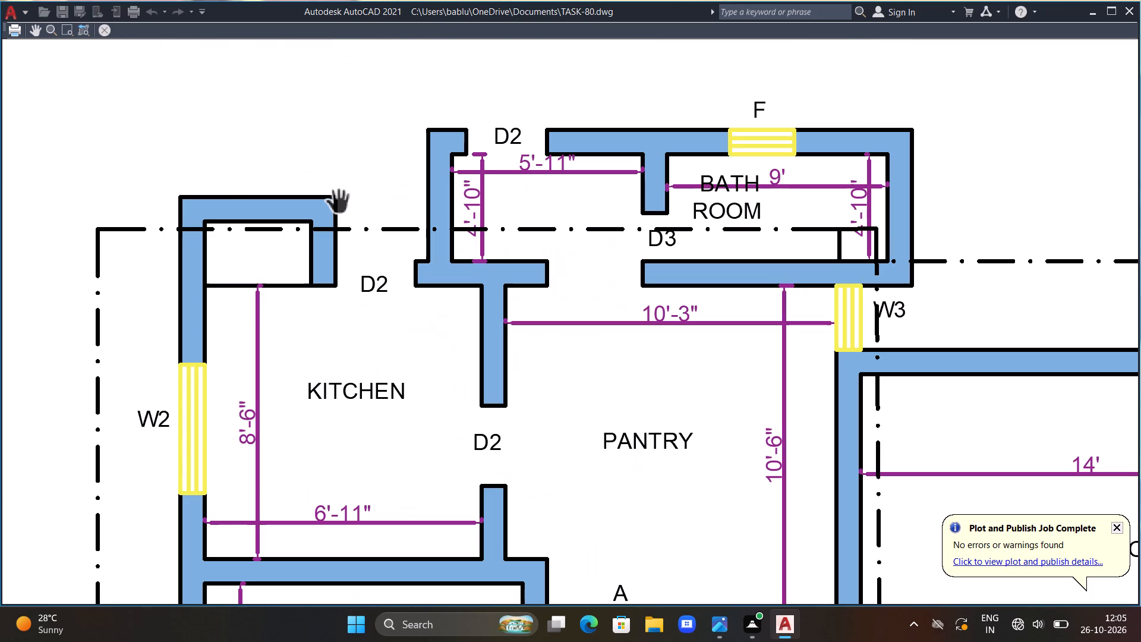
{"action": "scroll", "coordinate": [339, 204], "scroll_direction": "down", "scroll_amount": 3}
{"action": "middle_click_drag", "start_coordinate": [382, 485], "coordinate": [387, 388]}
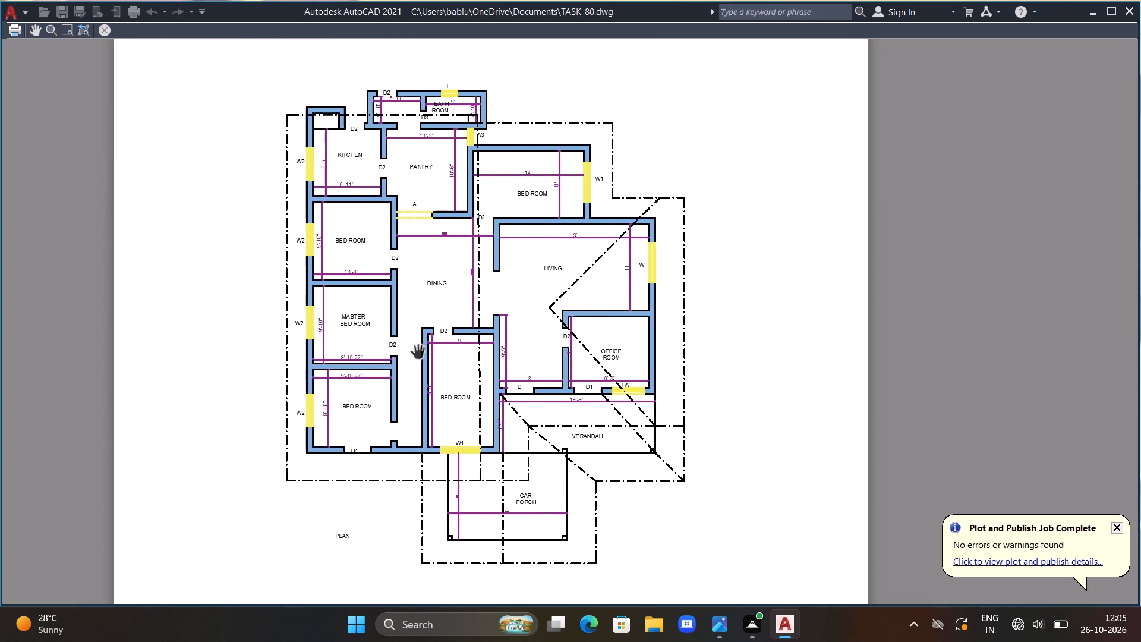
{"action": "scroll", "coordinate": [431, 259], "scroll_direction": "up", "scroll_amount": 4}
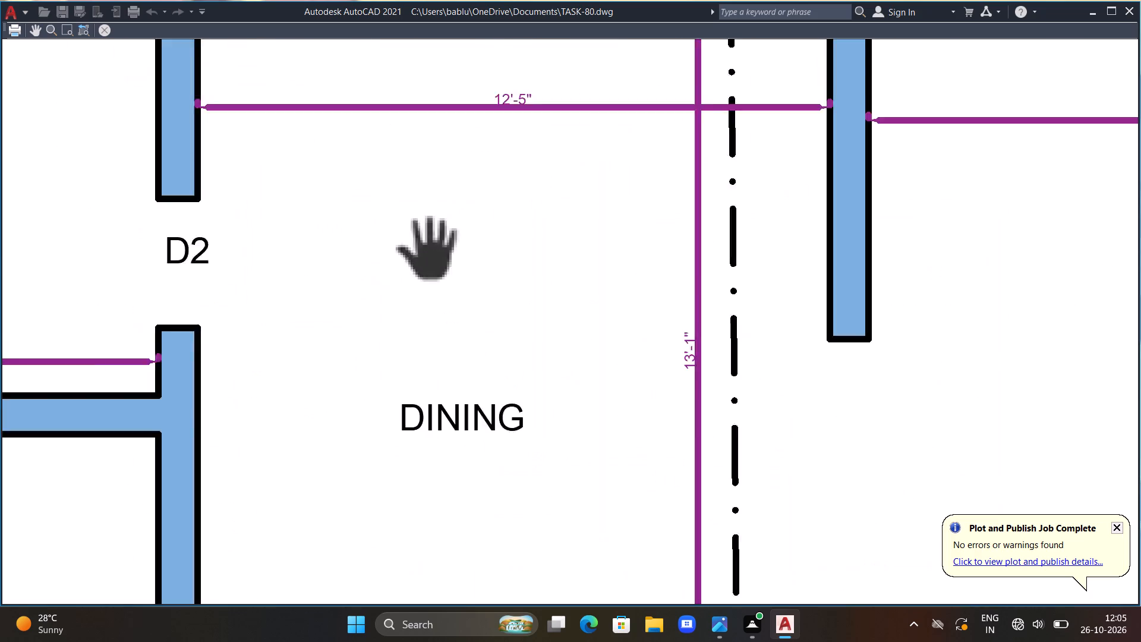
{"action": "scroll", "coordinate": [432, 257], "scroll_direction": "up", "scroll_amount": 1}
{"action": "middle_click_drag", "start_coordinate": [284, 195], "coordinate": [499, 445]}
{"action": "scroll", "coordinate": [297, 271], "scroll_direction": "up", "scroll_amount": 3}
{"action": "scroll", "coordinate": [297, 271], "scroll_direction": "down", "scroll_amount": 3}
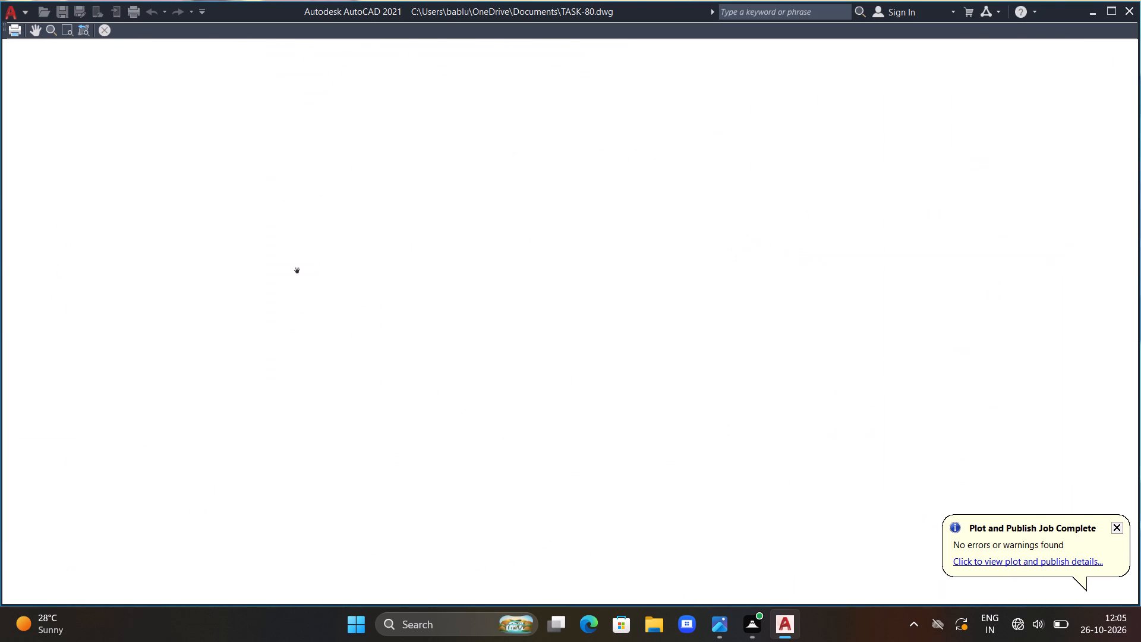
{"action": "scroll", "coordinate": [297, 271], "scroll_direction": "down", "scroll_amount": 2}
{"action": "scroll", "coordinate": [399, 351], "scroll_direction": "down", "scroll_amount": 2}
{"action": "middle_click_drag", "start_coordinate": [402, 424], "coordinate": [398, 332]}
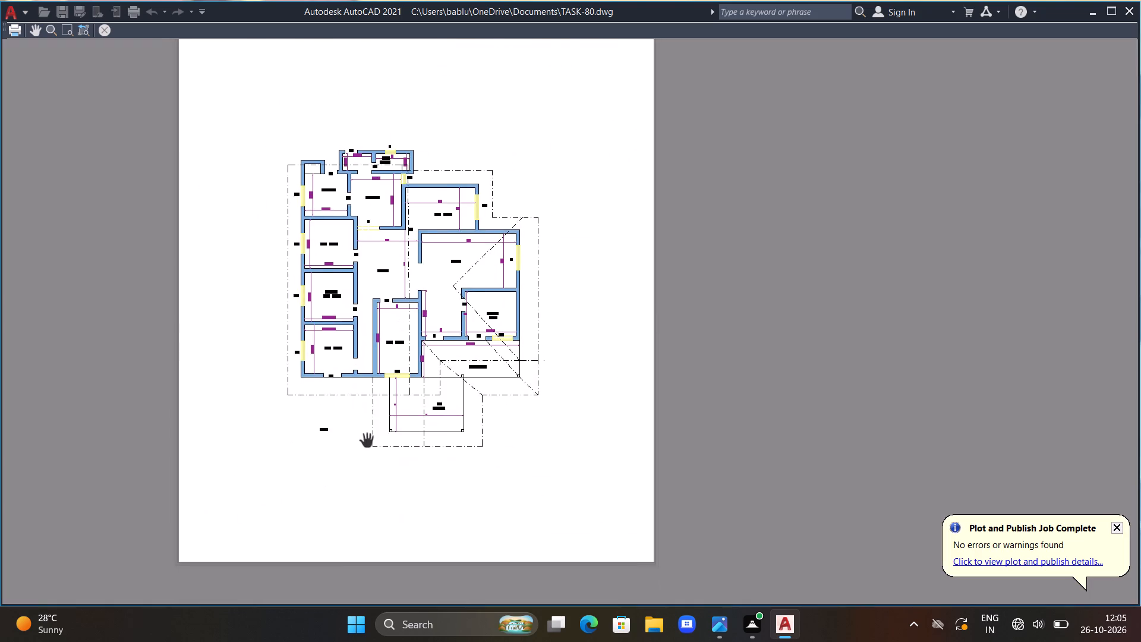
{"action": "scroll", "coordinate": [358, 442], "scroll_direction": "up", "scroll_amount": 2}
{"action": "scroll", "coordinate": [389, 243], "scroll_direction": "down", "scroll_amount": 4}
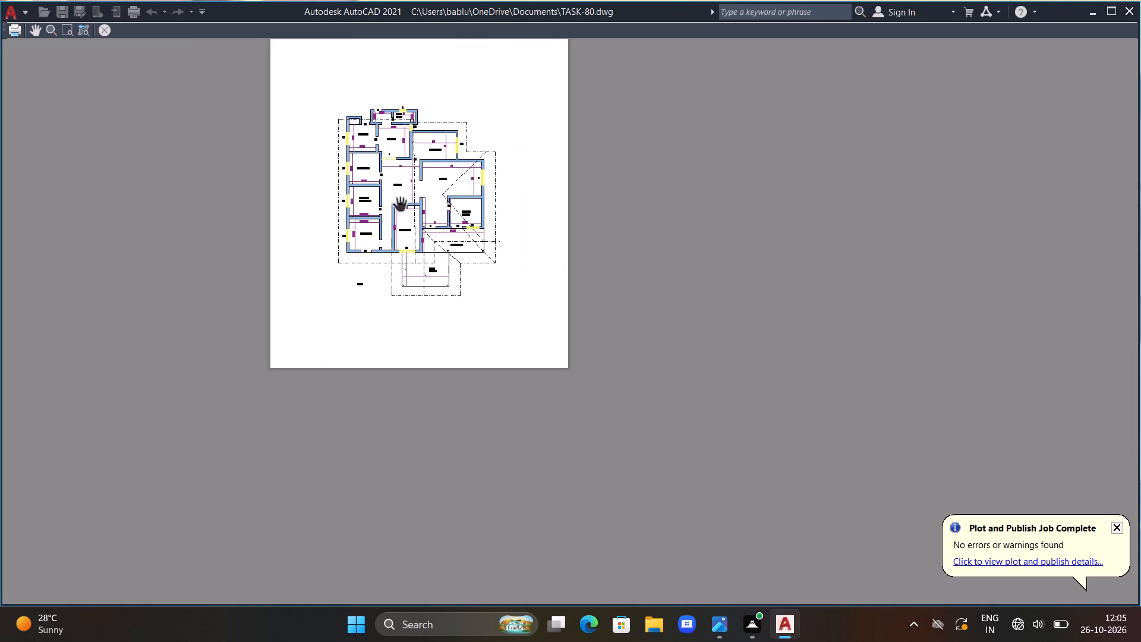
{"action": "middle_click_drag", "start_coordinate": [405, 210], "coordinate": [419, 300]}
{"action": "scroll", "coordinate": [419, 300], "scroll_direction": "up", "scroll_amount": 2}
{"action": "middle_click_drag", "start_coordinate": [418, 289], "coordinate": [475, 399]}
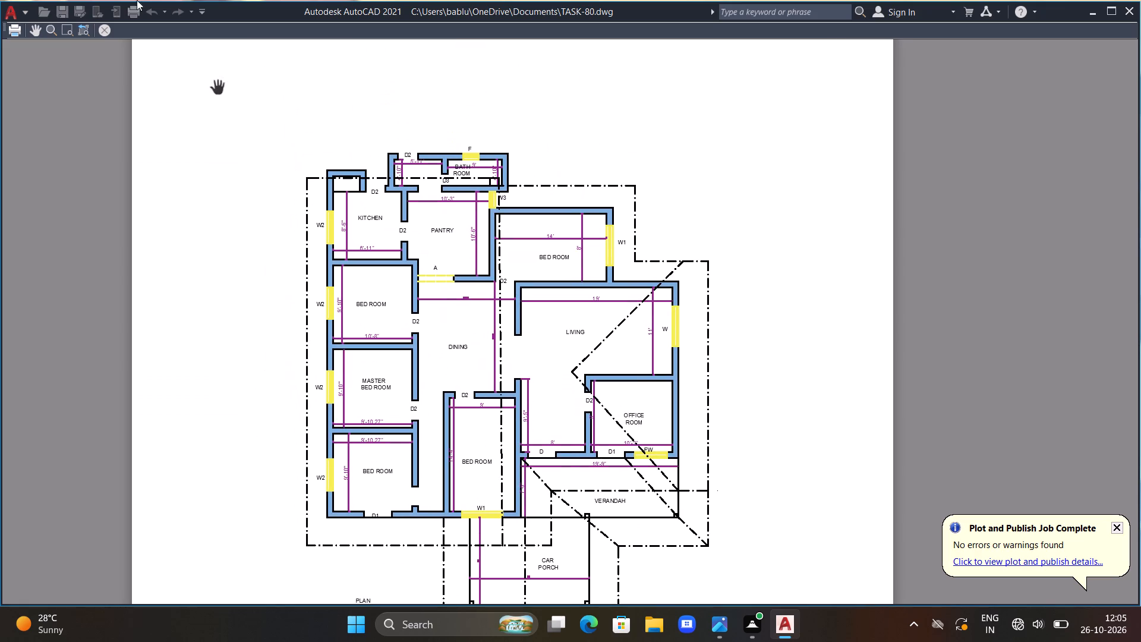
{"action": "left_click", "coordinate": [102, 33]}
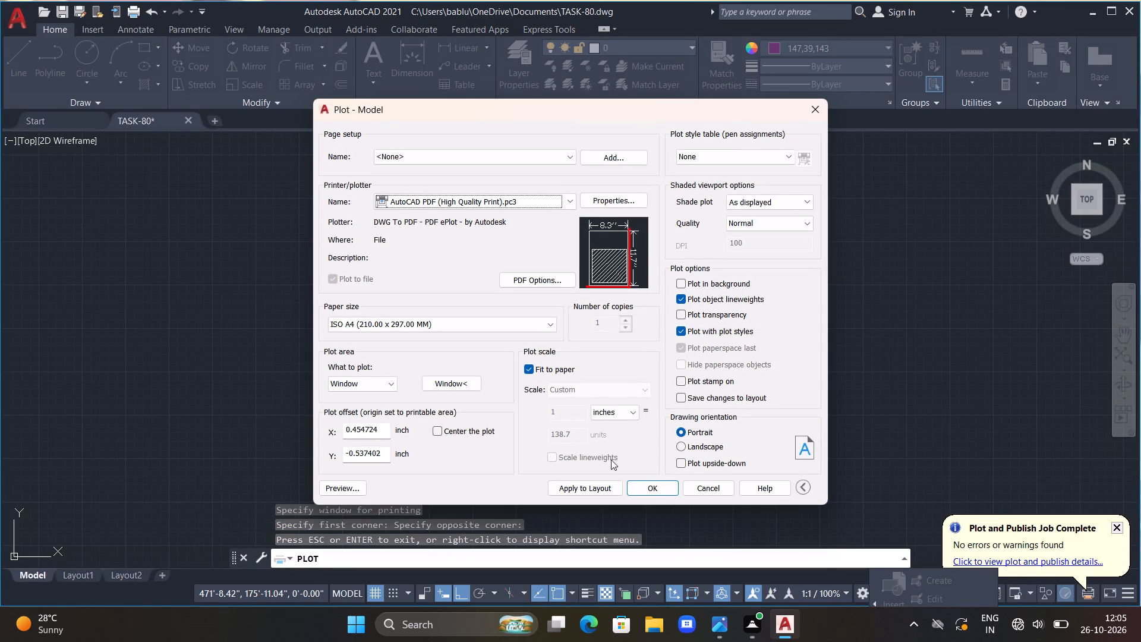
Plot the floor plan to TASK-80-Model.pdf in the Documents folder.
{"action": "left_click", "coordinate": [662, 492]}
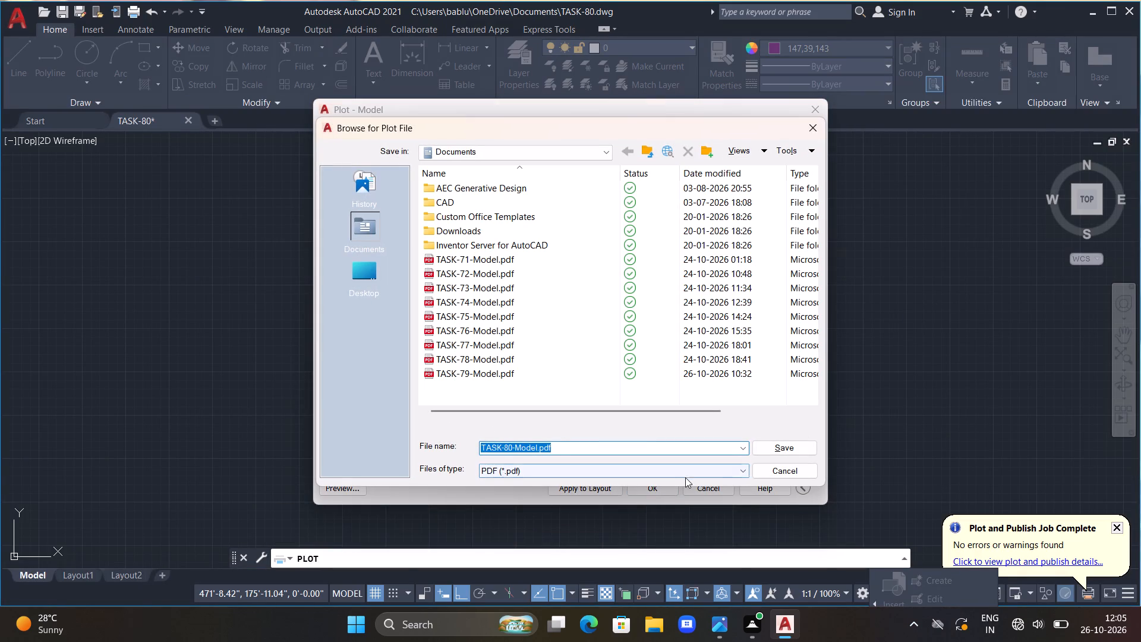
{"action": "left_click", "coordinate": [780, 454]}
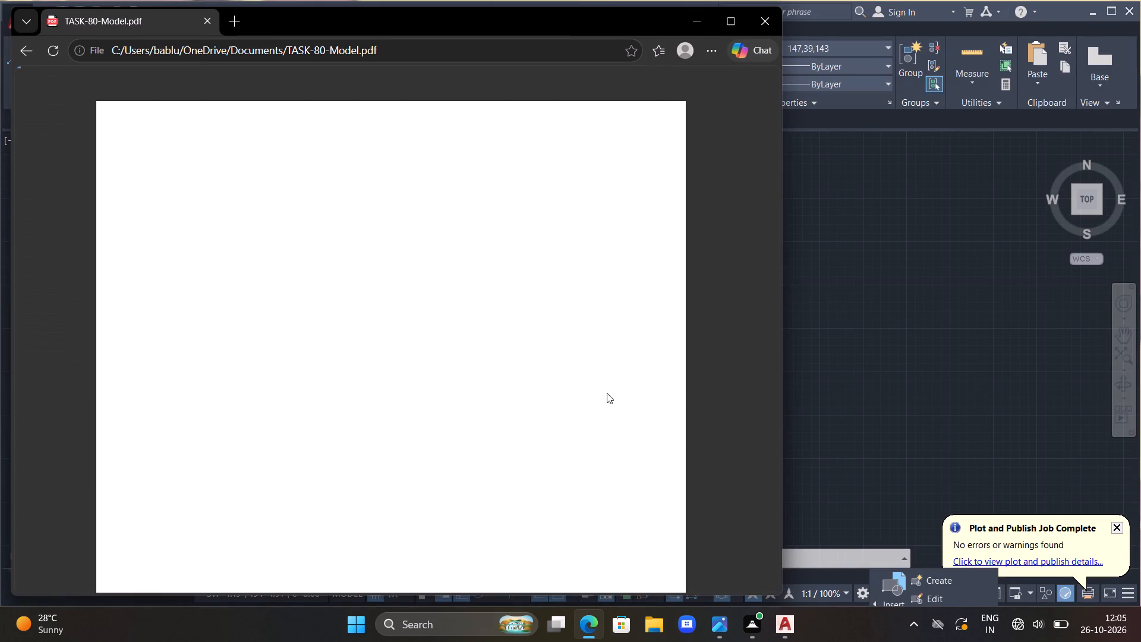
Look over the plotted TASK-80-Model.pdf in Microsoft Edge and close it.
{"action": "scroll", "coordinate": [560, 420], "scroll_direction": "down", "scroll_amount": 3}
{"action": "scroll", "coordinate": [466, 448], "scroll_direction": "down", "scroll_amount": 1}
{"action": "scroll", "coordinate": [407, 436], "scroll_direction": "down", "scroll_amount": 2}
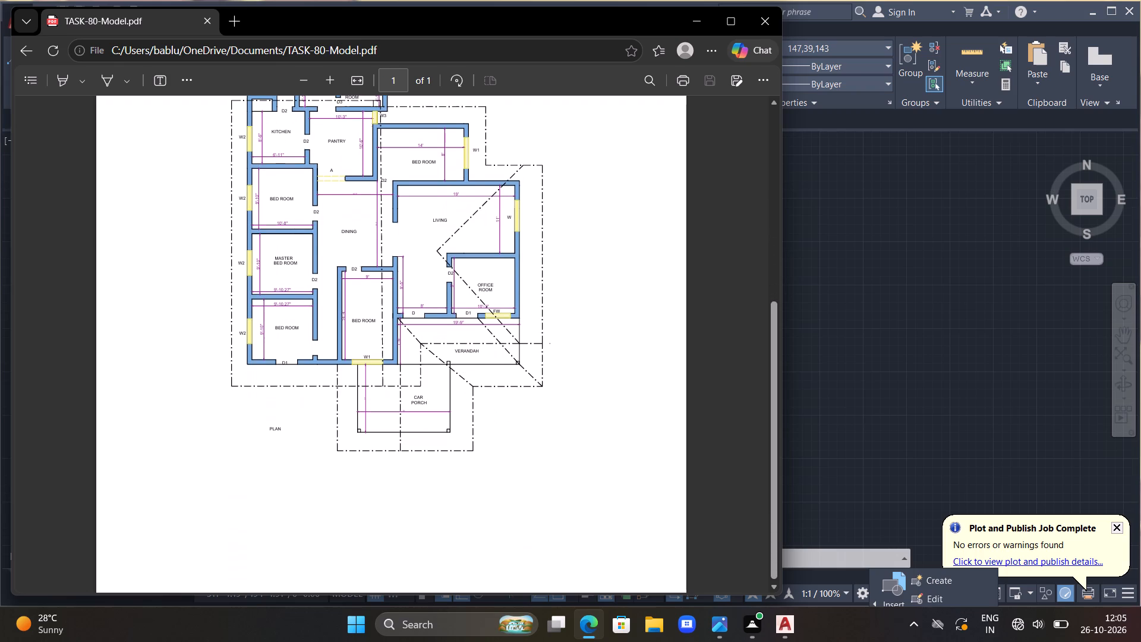
{"action": "left_click", "coordinate": [754, 18]}
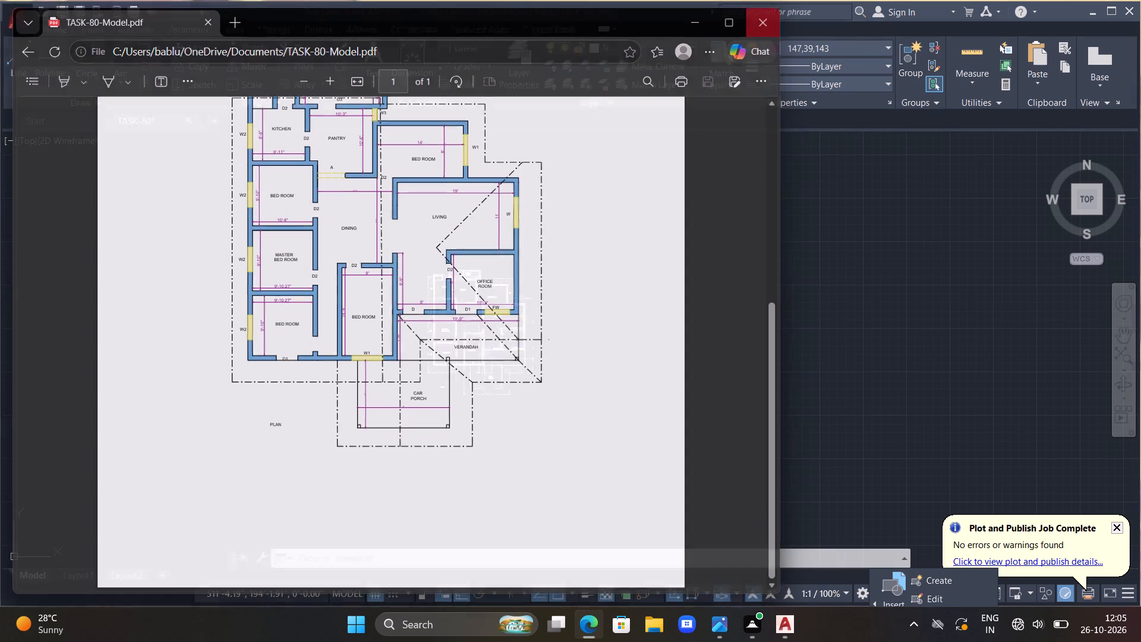